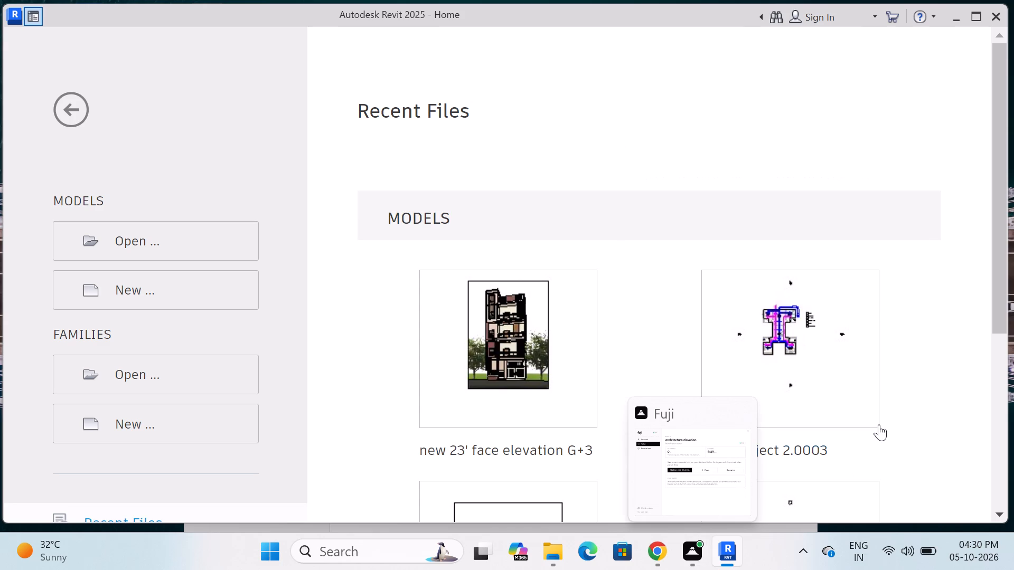
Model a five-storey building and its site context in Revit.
Create a new project from the Default_I_ENU template.
{"action": "left_click", "coordinate": [109, 281]}
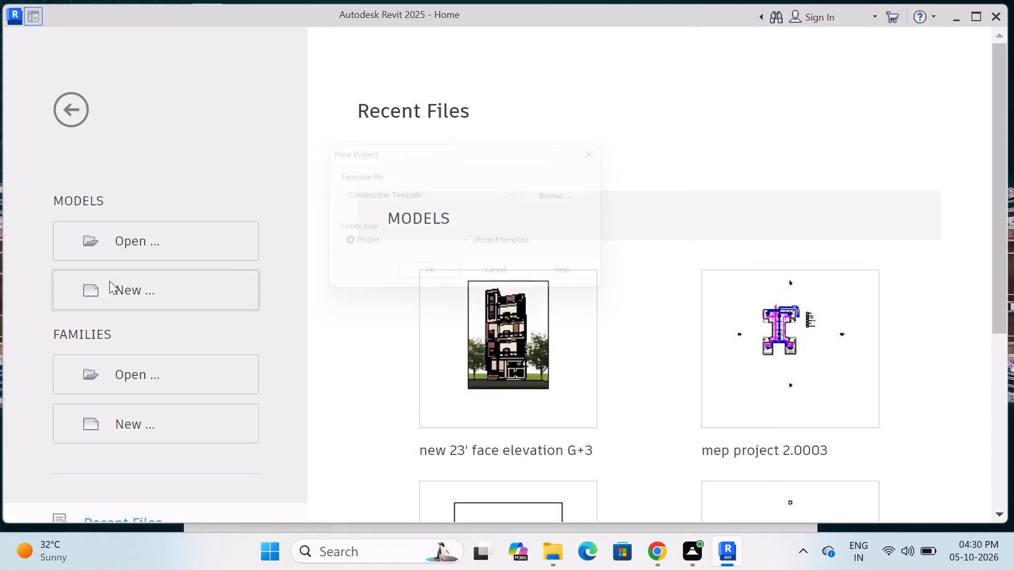
{"action": "left_click", "coordinate": [513, 198]}
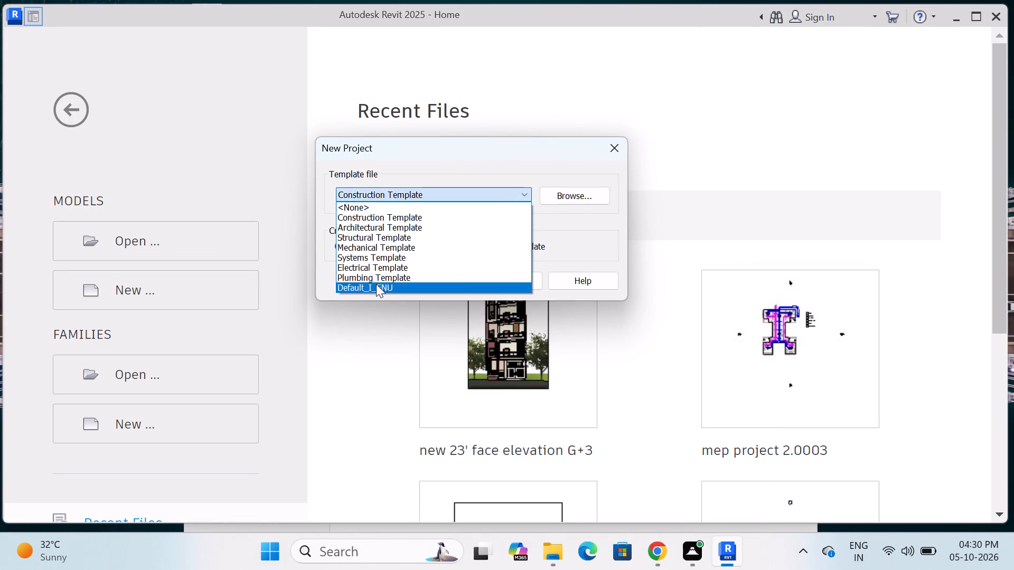
{"action": "left_click", "coordinate": [376, 284]}
{"action": "left_click", "coordinate": [429, 278]}
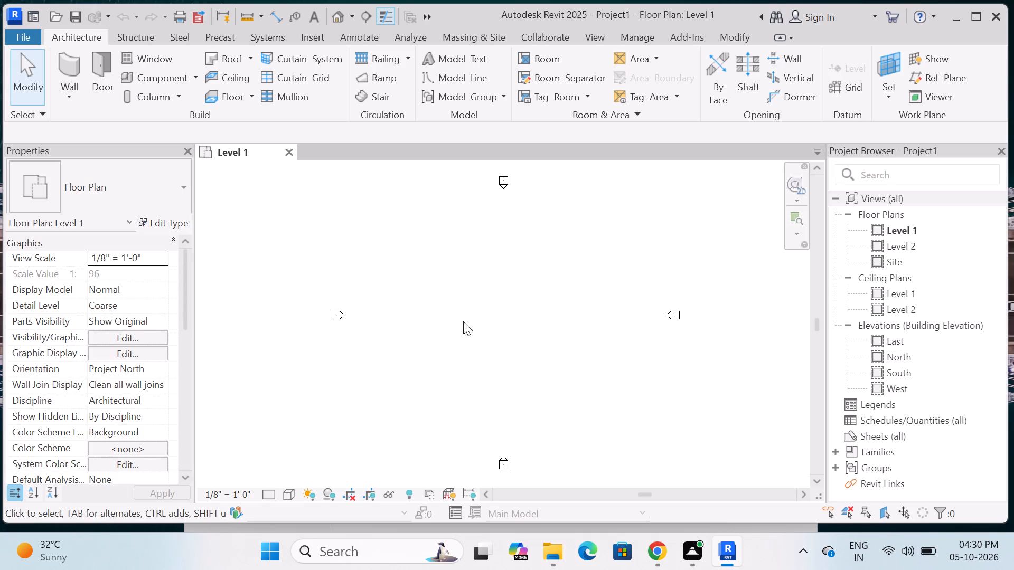
Start the Wall tool with the location line at Finish Face: Exterior and an unconnected height of 10'.
{"action": "scroll", "coordinate": [501, 303], "scroll_direction": "down", "scroll_amount": 1}
{"action": "scroll", "coordinate": [487, 309], "scroll_direction": "up", "scroll_amount": 1}
{"action": "scroll", "coordinate": [436, 317], "scroll_direction": "down", "scroll_amount": 1}
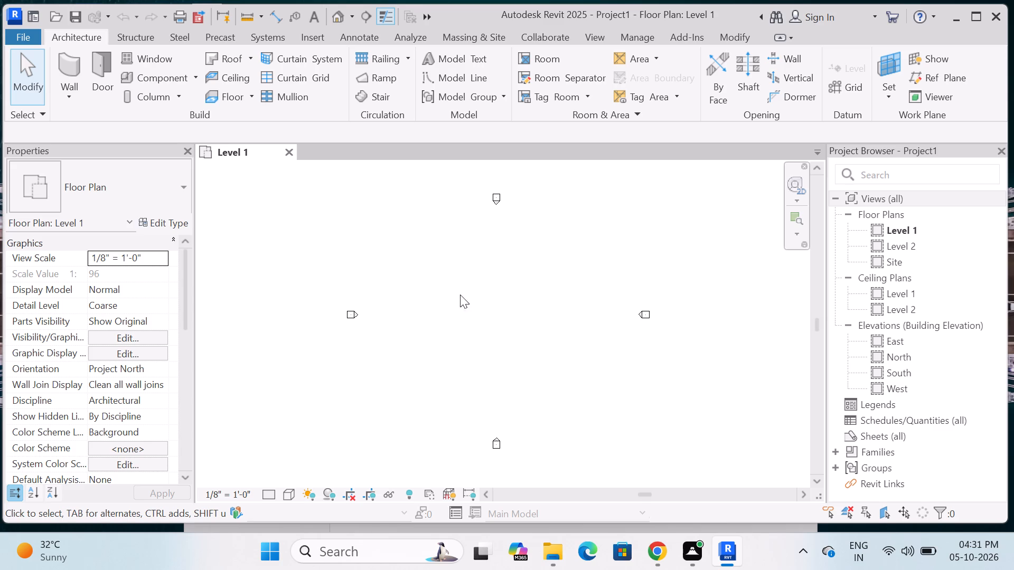
{"action": "left_click", "coordinate": [69, 68]}
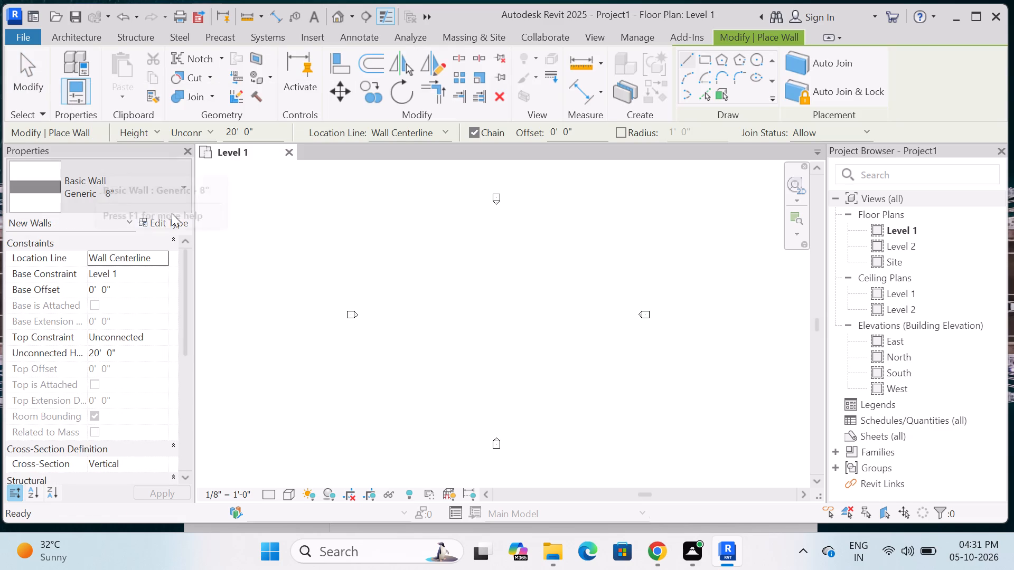
{"action": "left_click", "coordinate": [433, 131]}
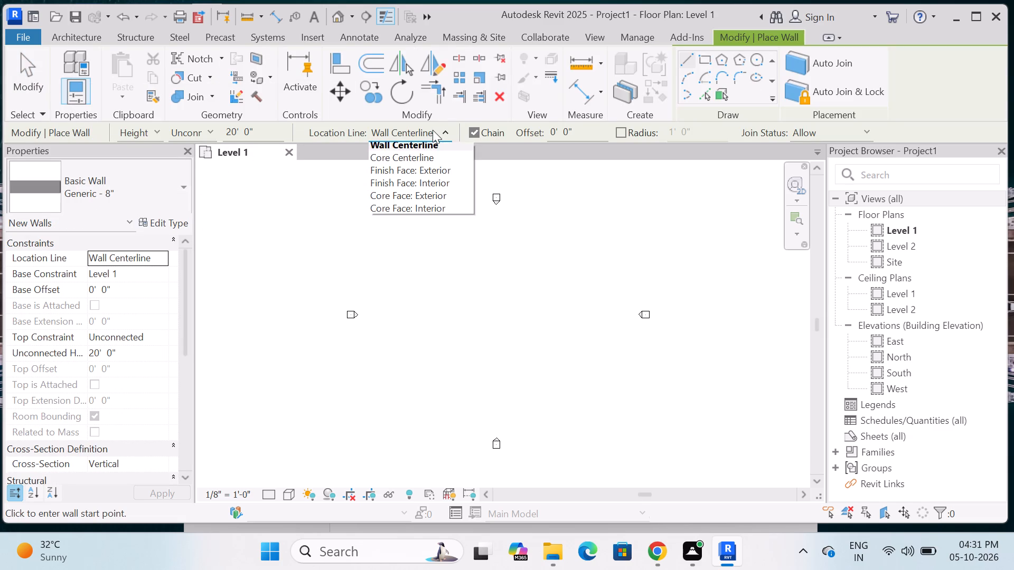
{"action": "left_click", "coordinate": [417, 175]}
{"action": "left_click", "coordinate": [232, 131]}
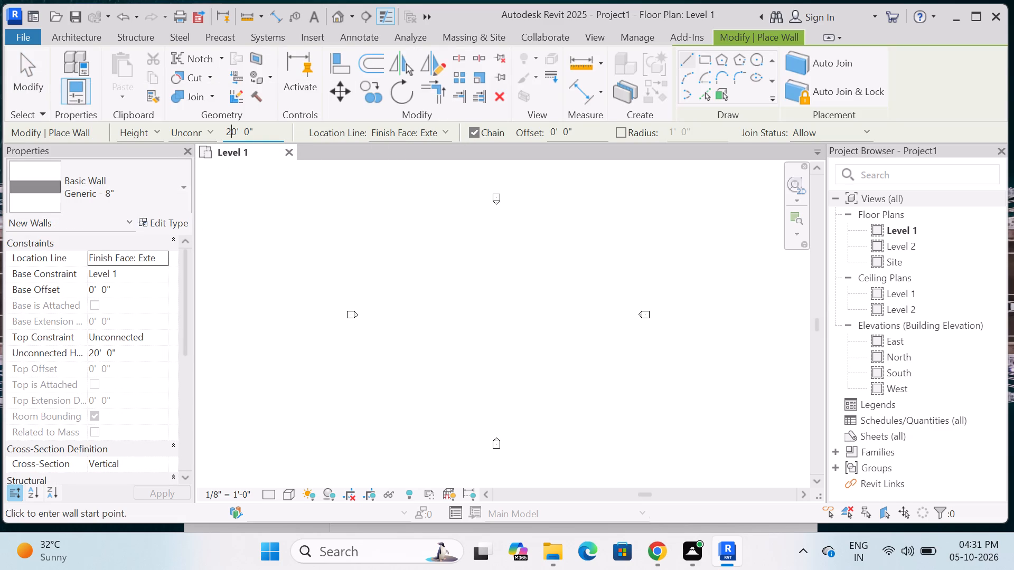
{"action": "key", "text": "BackSpace"}
{"action": "key", "text": "1"}
{"action": "key", "text": "Return"}
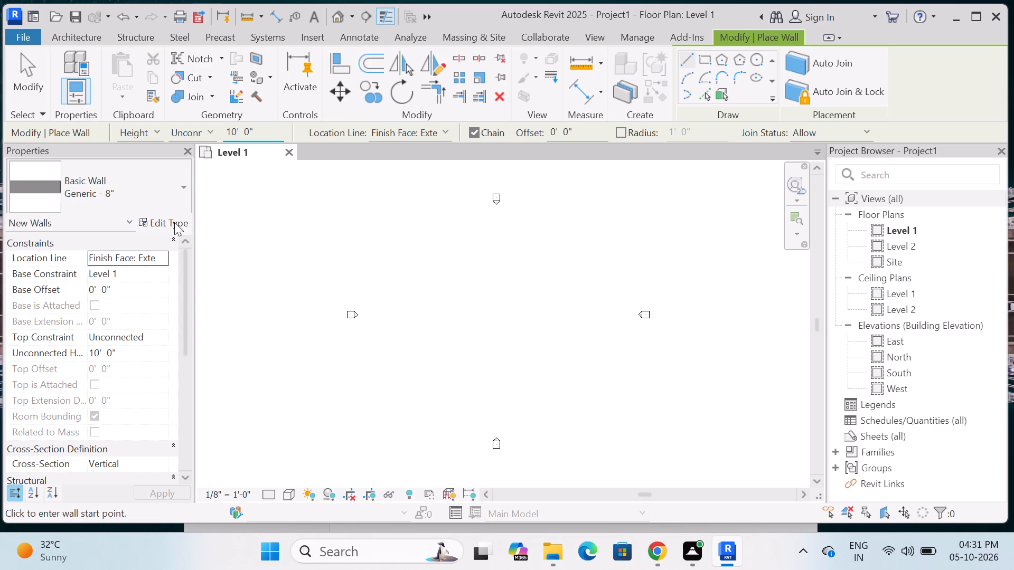
Duplicate the Generic - 8" basic wall type under the name Generic -9'.
{"action": "left_click", "coordinate": [174, 222]}
{"action": "left_click", "coordinate": [869, 72]}
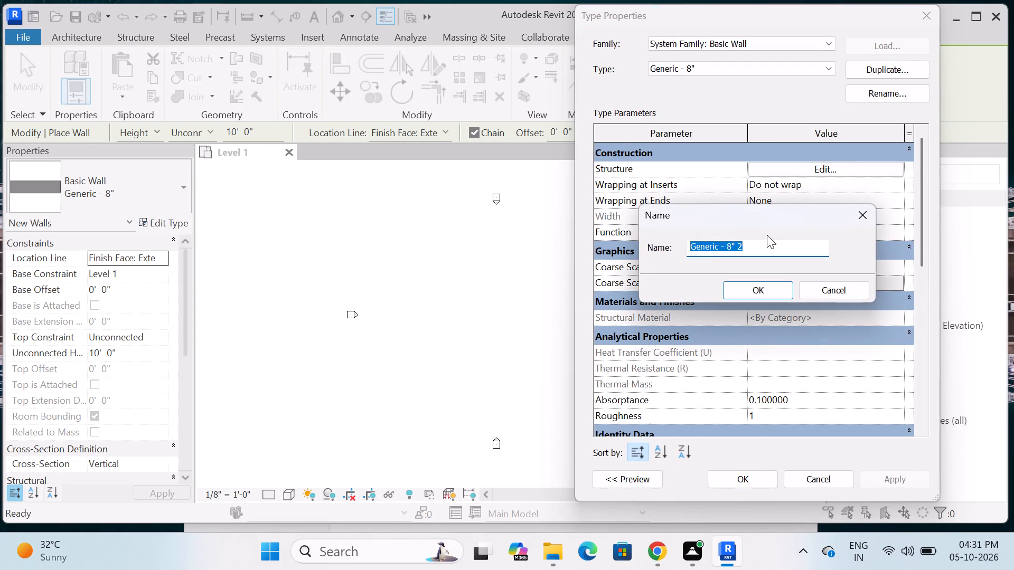
{"action": "left_click", "coordinate": [781, 247]}
{"action": "key", "text": "BackSpace"}
{"action": "key", "text": "BackSpace"}
{"action": "key", "text": "BackSpace"}
{"action": "key", "text": "BackSpace"}
{"action": "key", "text": "BackSpace"}
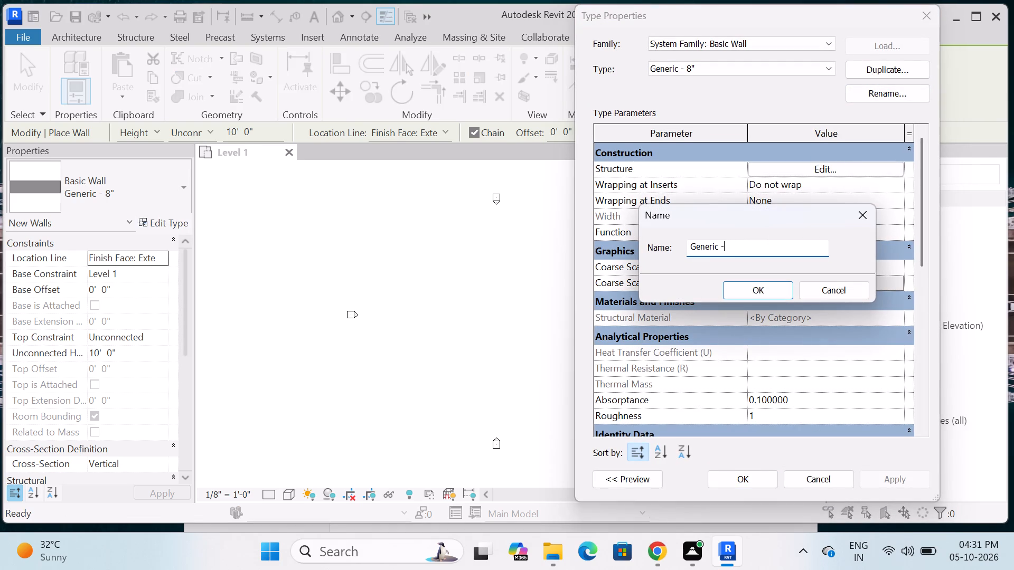
{"action": "key", "text": "9"}
{"action": "key", "text": "apostrophe"}
{"action": "key", "text": "Return"}
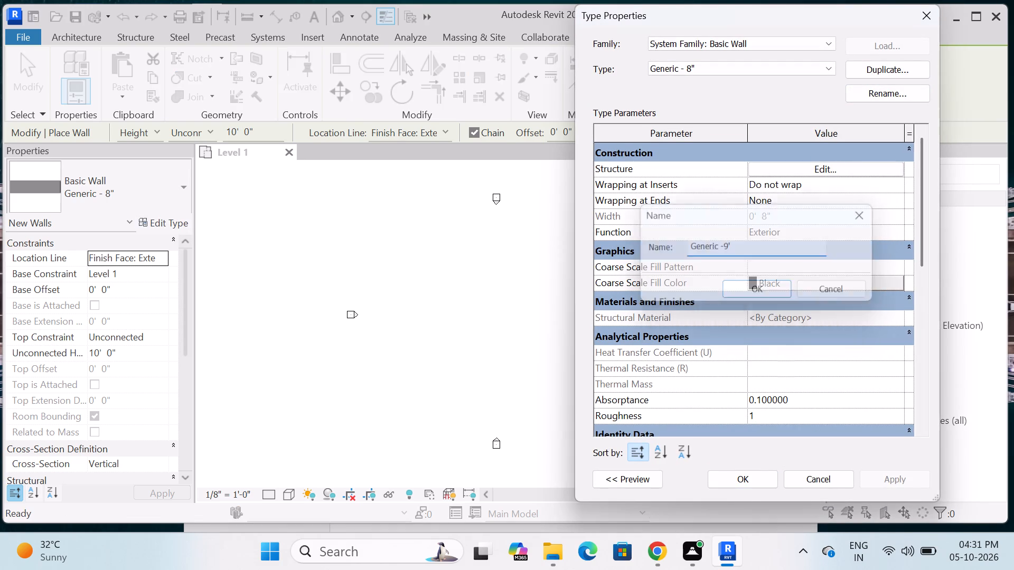
Set the thickness of the new wall type's structure layer to 9".
{"action": "left_click", "coordinate": [825, 168]}
{"action": "left_click", "coordinate": [781, 173]}
{"action": "key", "text": "BackSpace"}
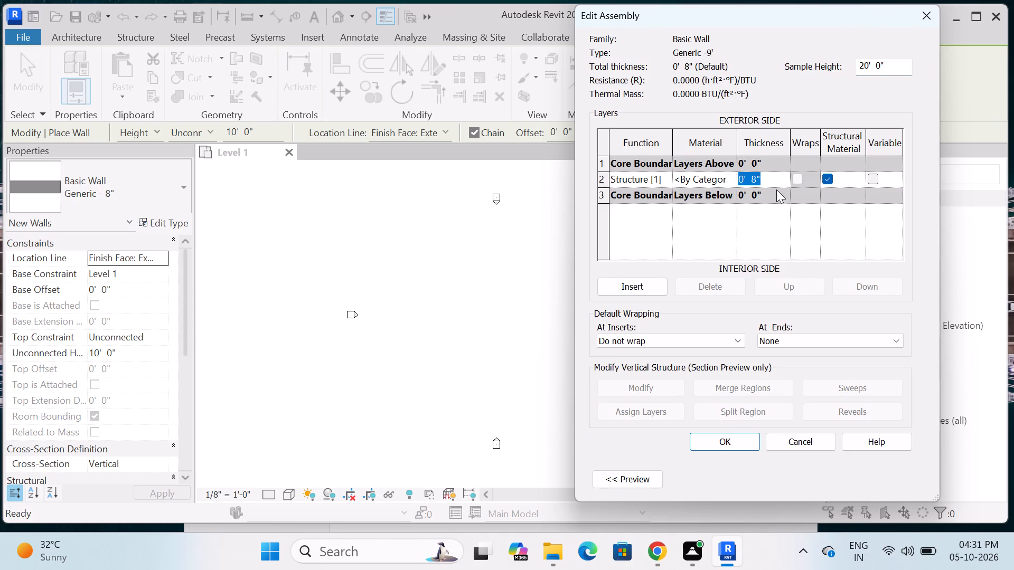
{"action": "key", "text": "9"}
{"action": "key", "text": "shift+quotedbl"}
{"action": "key", "text": "Return"}
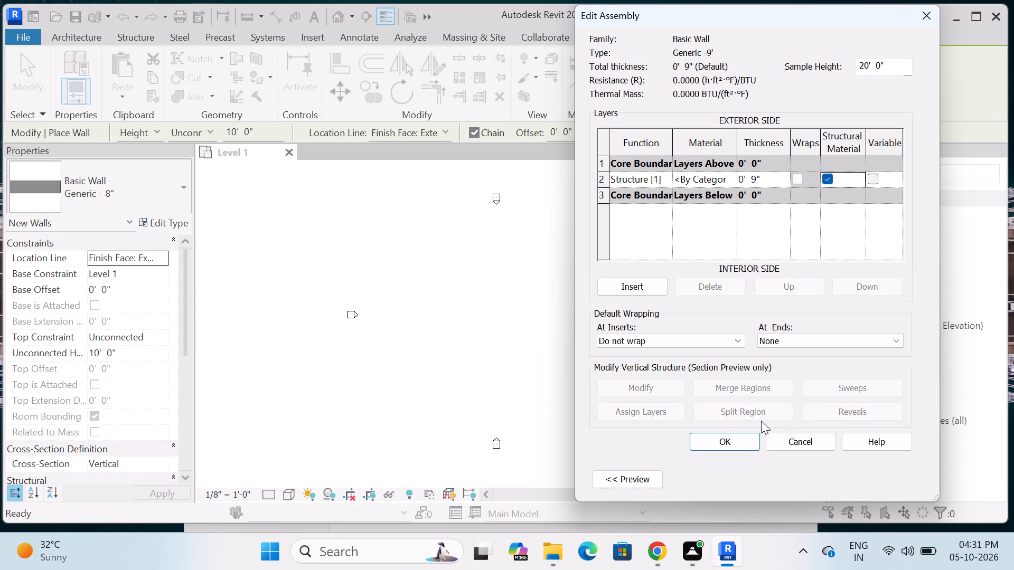
{"action": "left_click", "coordinate": [737, 445]}
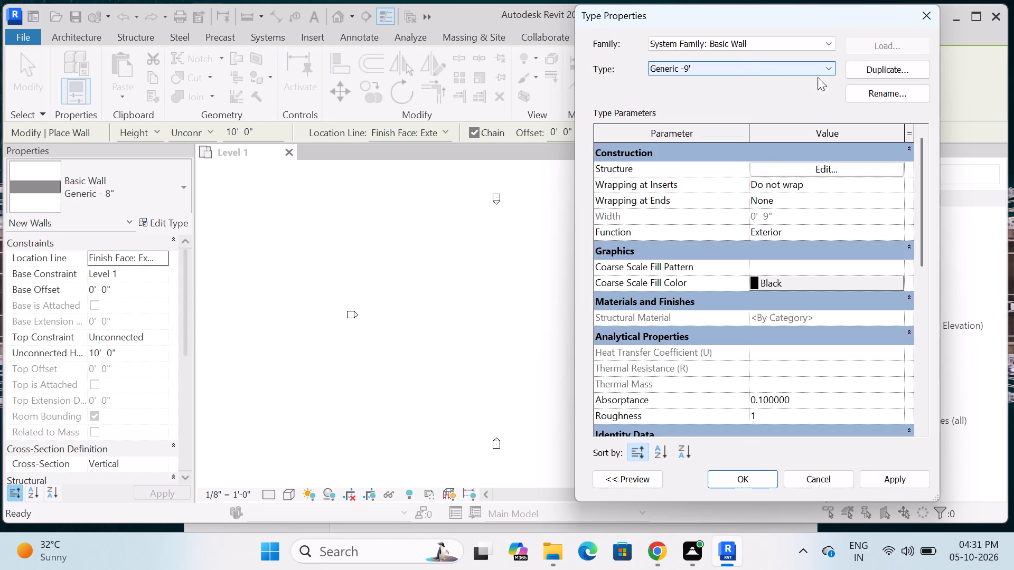
Rename the duplicated wall type to Generic -9" and apply the type properties.
{"action": "left_click", "coordinate": [858, 94]}
{"action": "double_click", "coordinate": [806, 270]}
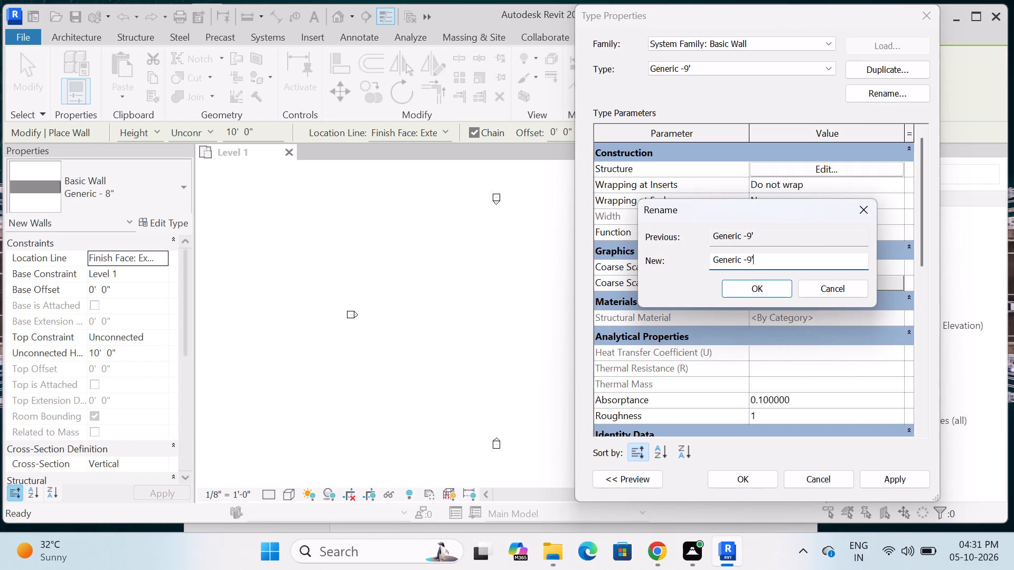
{"action": "key", "text": "BackSpace"}
{"action": "key", "text": "shift+quotedbl"}
{"action": "key", "text": "Return"}
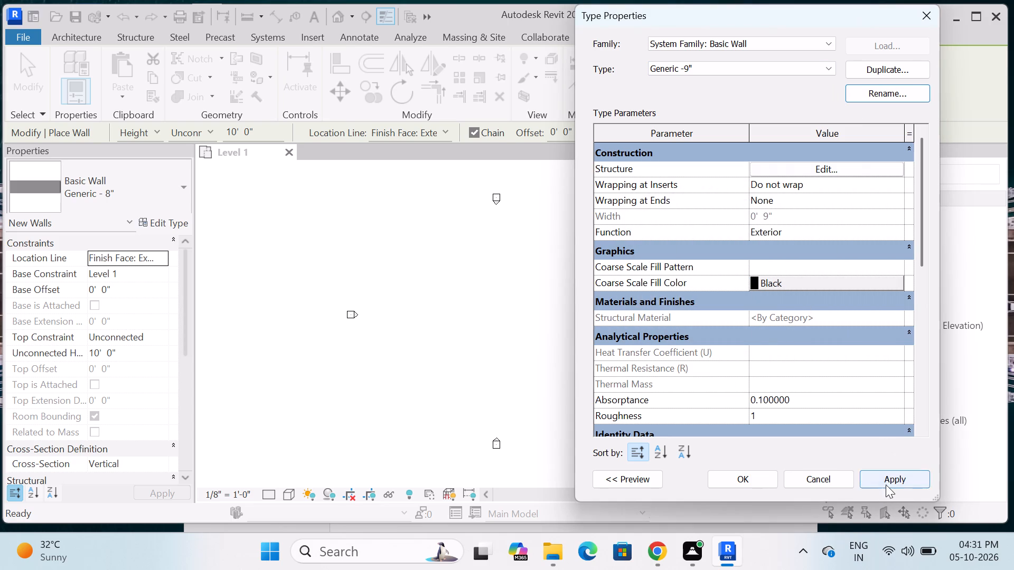
{"action": "left_click", "coordinate": [887, 483]}
{"action": "left_click", "coordinate": [732, 479]}
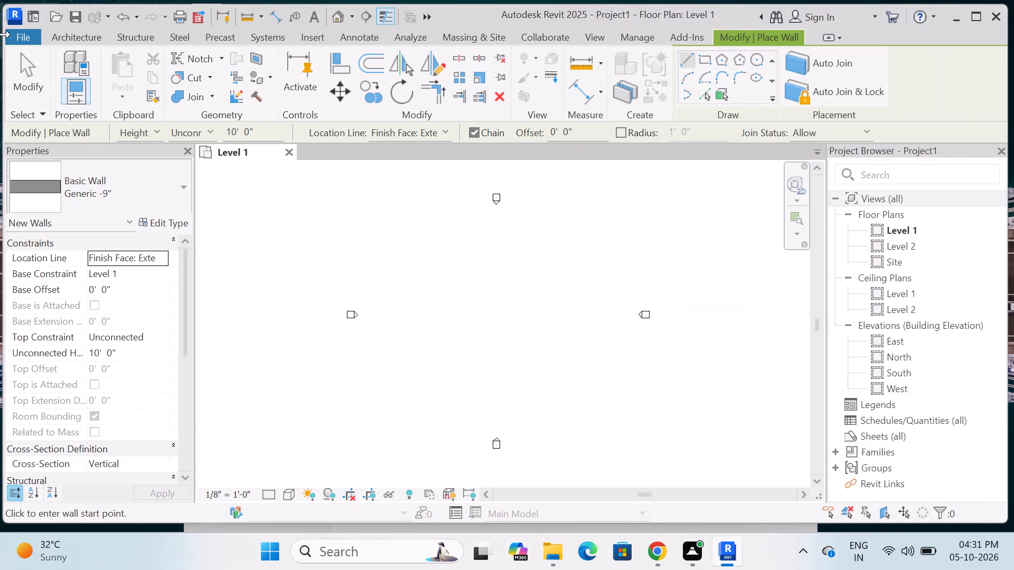
Configure temporary dimensions to measure walls from their faces.
{"action": "left_click", "coordinate": [63, 35]}
{"action": "left_click", "coordinate": [631, 37]}
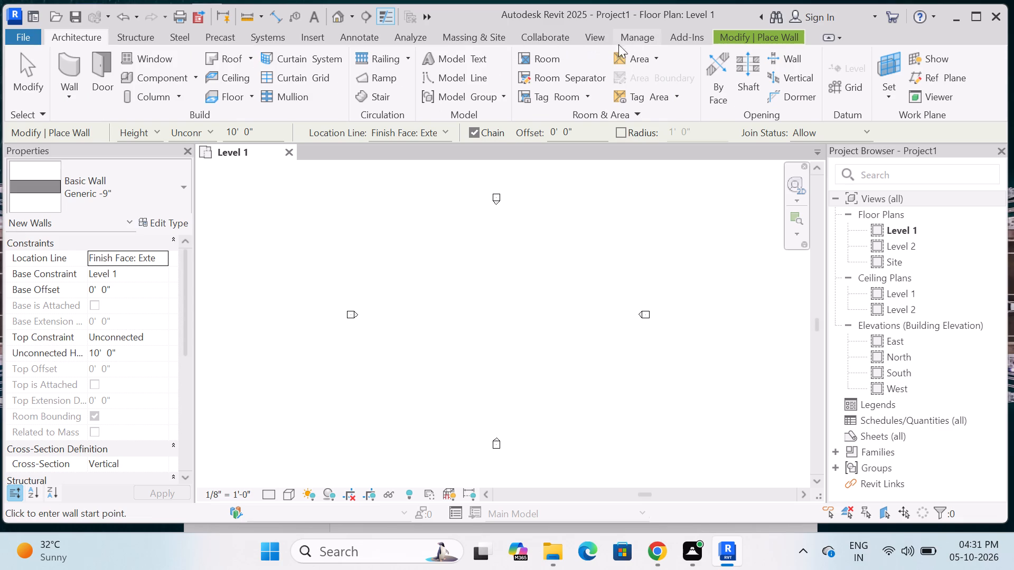
{"action": "left_click", "coordinate": [290, 92]}
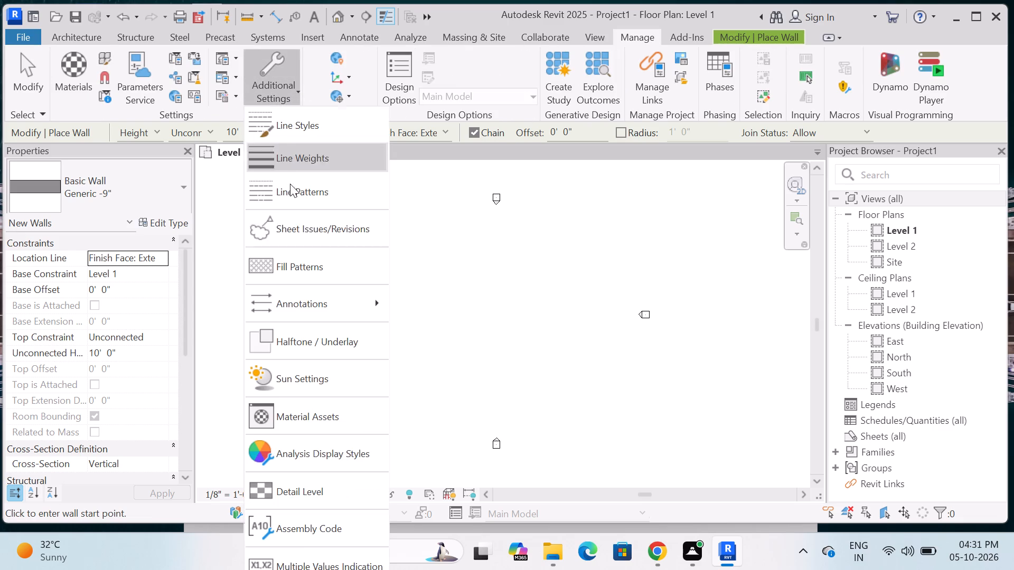
{"action": "left_click", "coordinate": [374, 306]}
{"action": "left_click", "coordinate": [433, 334]}
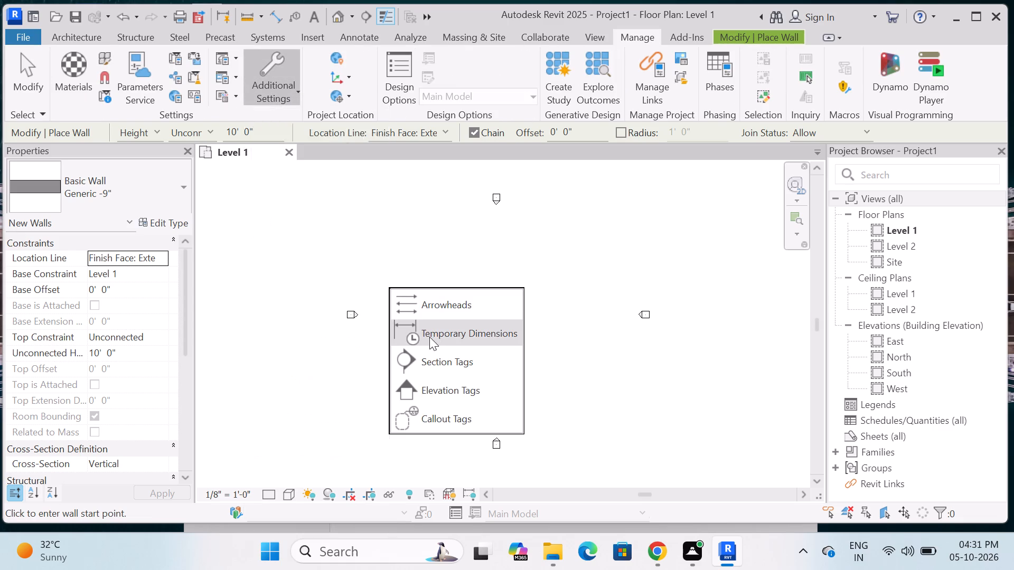
{"action": "left_click", "coordinate": [505, 240]}
{"action": "left_click", "coordinate": [509, 239]}
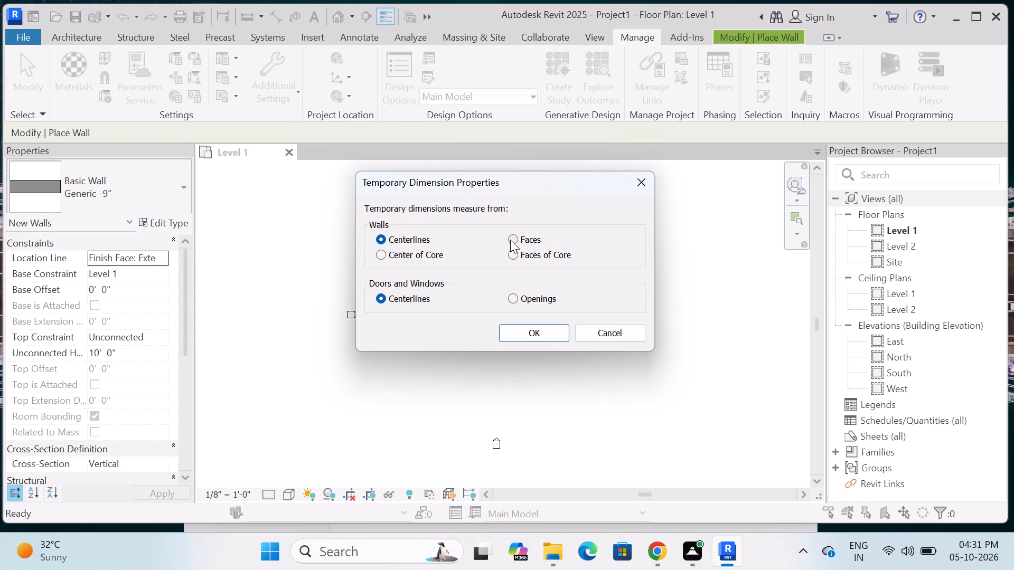
{"action": "left_click", "coordinate": [541, 334]}
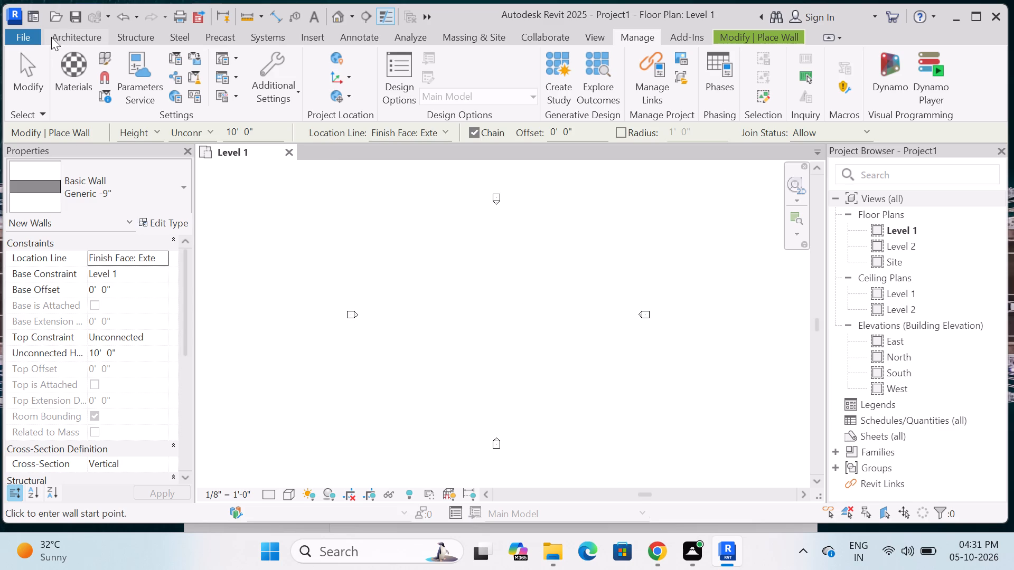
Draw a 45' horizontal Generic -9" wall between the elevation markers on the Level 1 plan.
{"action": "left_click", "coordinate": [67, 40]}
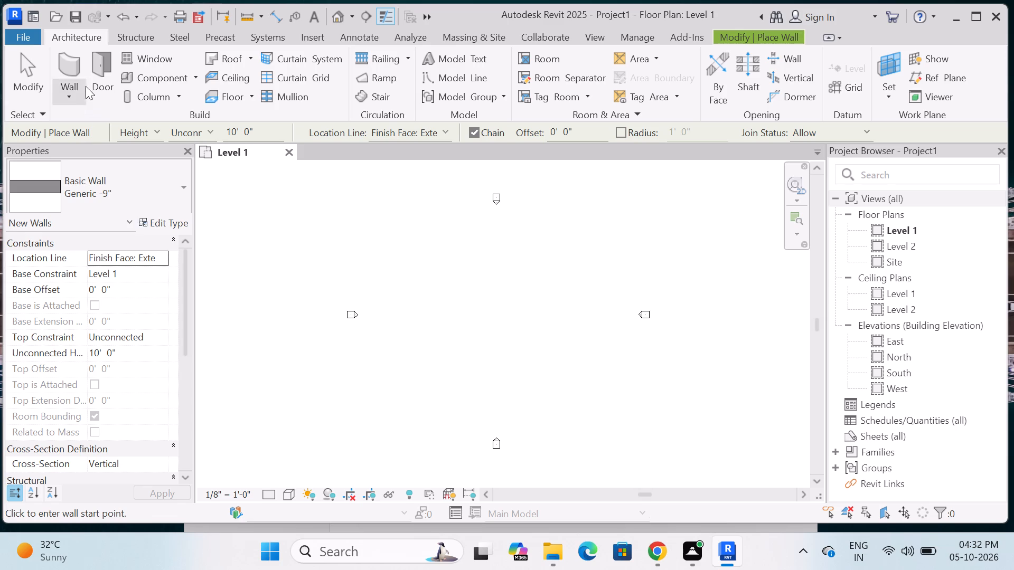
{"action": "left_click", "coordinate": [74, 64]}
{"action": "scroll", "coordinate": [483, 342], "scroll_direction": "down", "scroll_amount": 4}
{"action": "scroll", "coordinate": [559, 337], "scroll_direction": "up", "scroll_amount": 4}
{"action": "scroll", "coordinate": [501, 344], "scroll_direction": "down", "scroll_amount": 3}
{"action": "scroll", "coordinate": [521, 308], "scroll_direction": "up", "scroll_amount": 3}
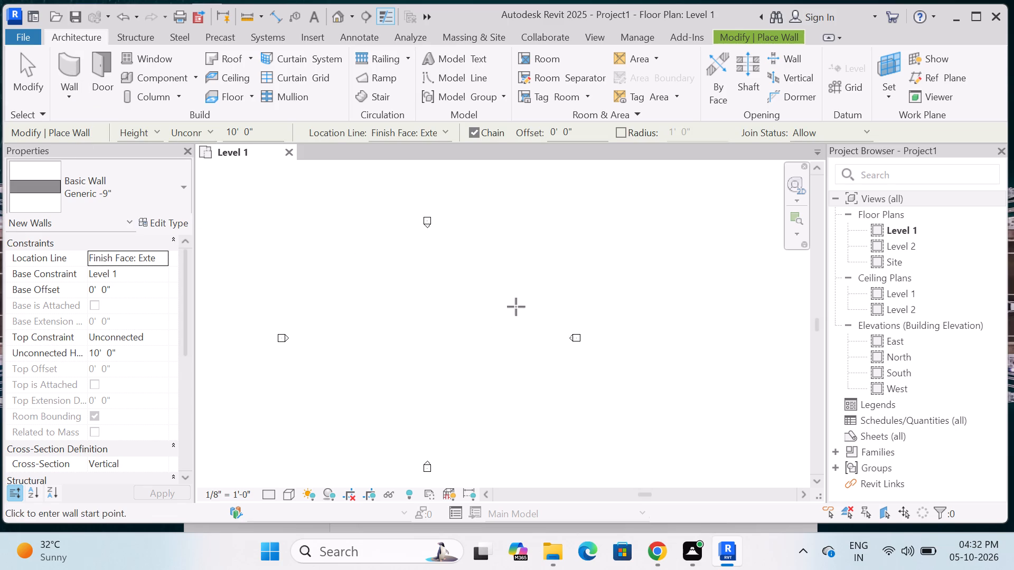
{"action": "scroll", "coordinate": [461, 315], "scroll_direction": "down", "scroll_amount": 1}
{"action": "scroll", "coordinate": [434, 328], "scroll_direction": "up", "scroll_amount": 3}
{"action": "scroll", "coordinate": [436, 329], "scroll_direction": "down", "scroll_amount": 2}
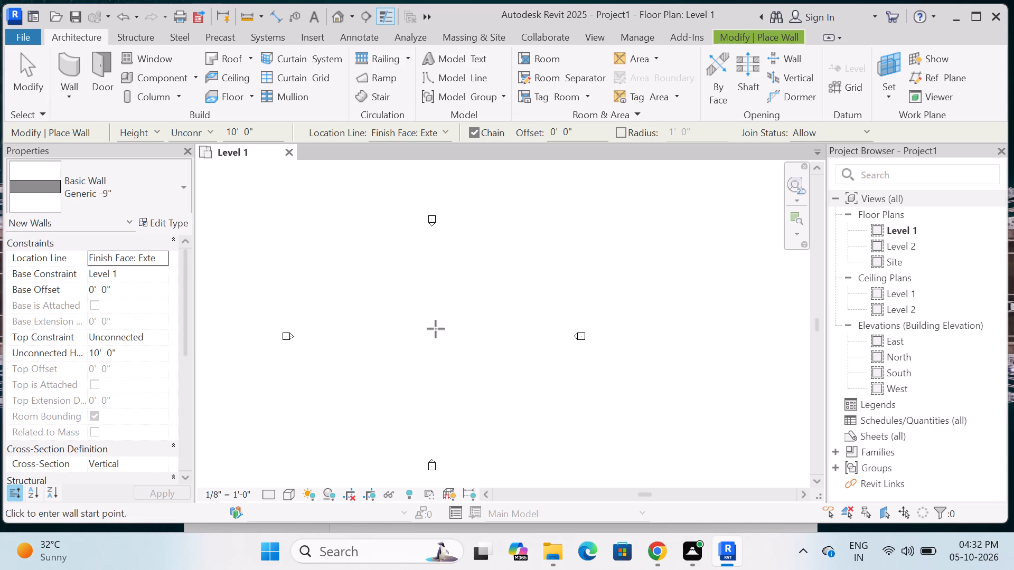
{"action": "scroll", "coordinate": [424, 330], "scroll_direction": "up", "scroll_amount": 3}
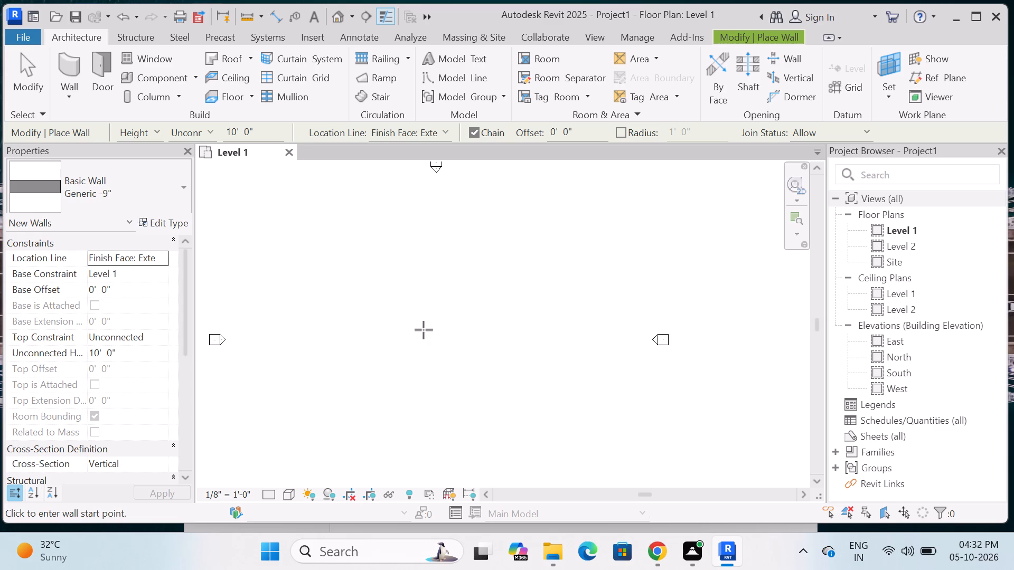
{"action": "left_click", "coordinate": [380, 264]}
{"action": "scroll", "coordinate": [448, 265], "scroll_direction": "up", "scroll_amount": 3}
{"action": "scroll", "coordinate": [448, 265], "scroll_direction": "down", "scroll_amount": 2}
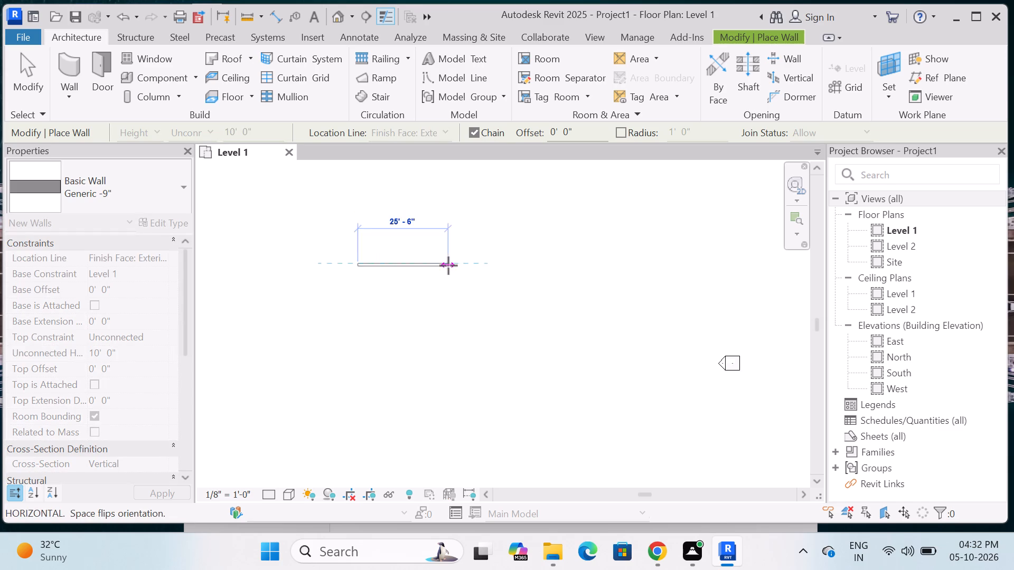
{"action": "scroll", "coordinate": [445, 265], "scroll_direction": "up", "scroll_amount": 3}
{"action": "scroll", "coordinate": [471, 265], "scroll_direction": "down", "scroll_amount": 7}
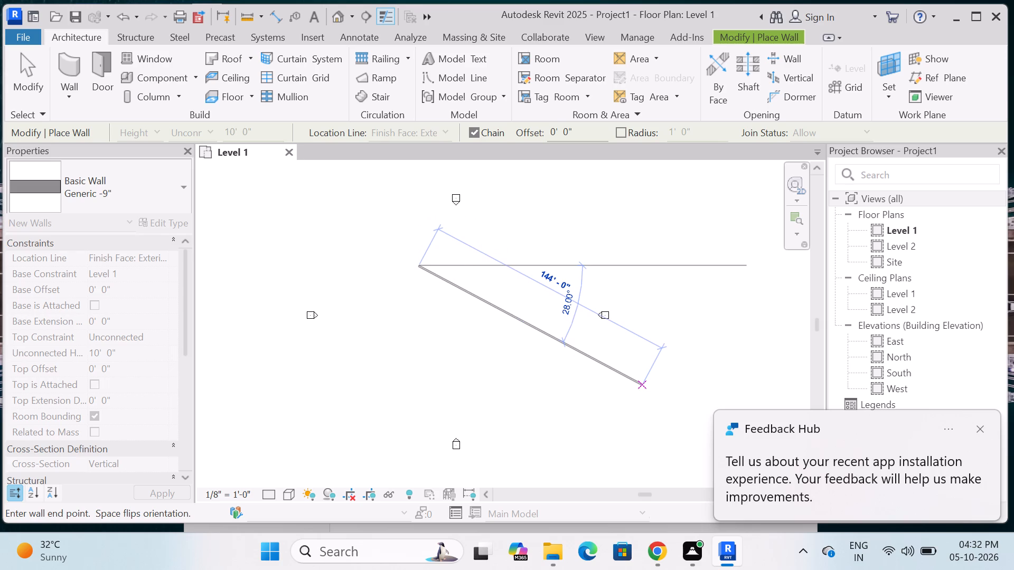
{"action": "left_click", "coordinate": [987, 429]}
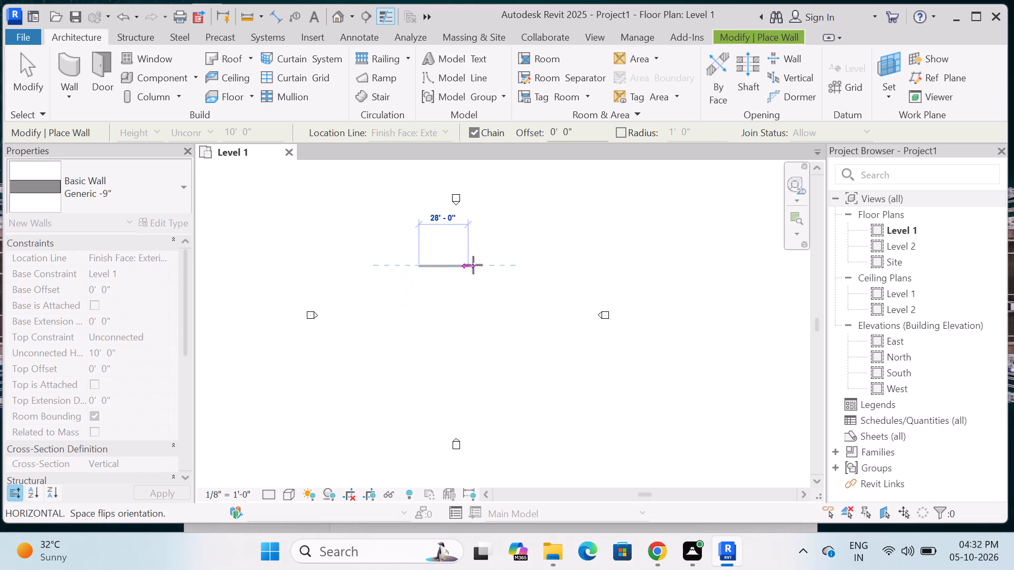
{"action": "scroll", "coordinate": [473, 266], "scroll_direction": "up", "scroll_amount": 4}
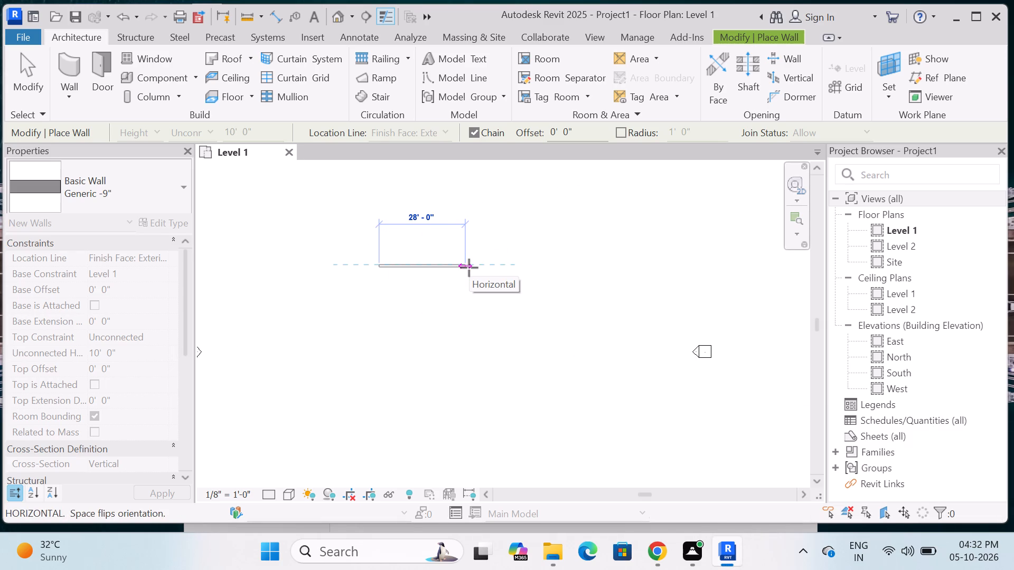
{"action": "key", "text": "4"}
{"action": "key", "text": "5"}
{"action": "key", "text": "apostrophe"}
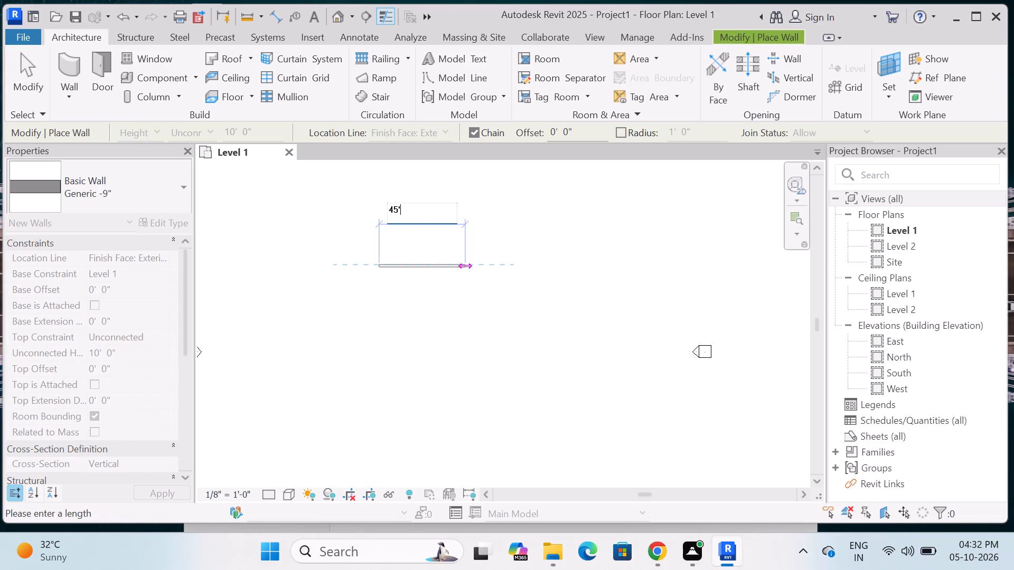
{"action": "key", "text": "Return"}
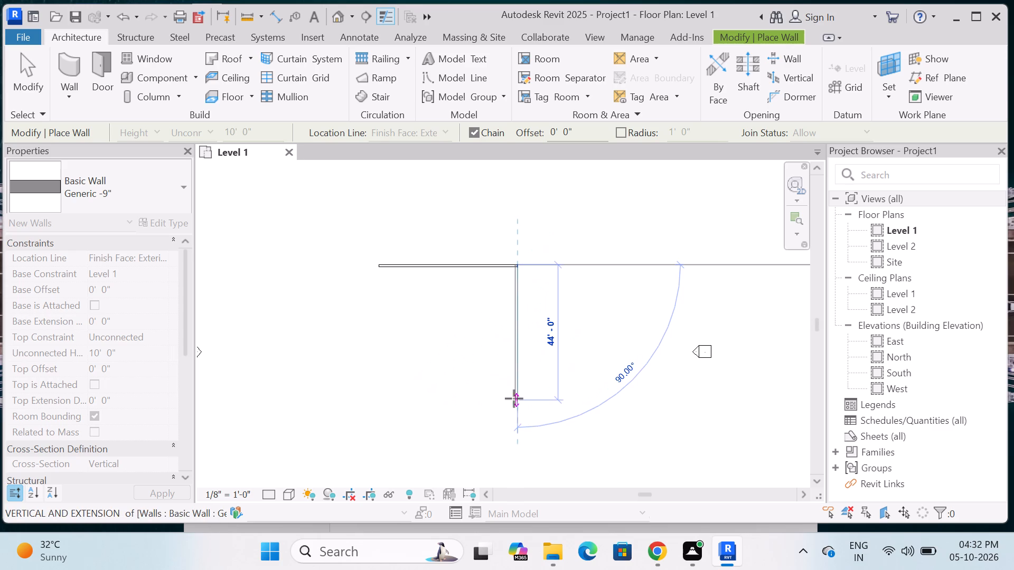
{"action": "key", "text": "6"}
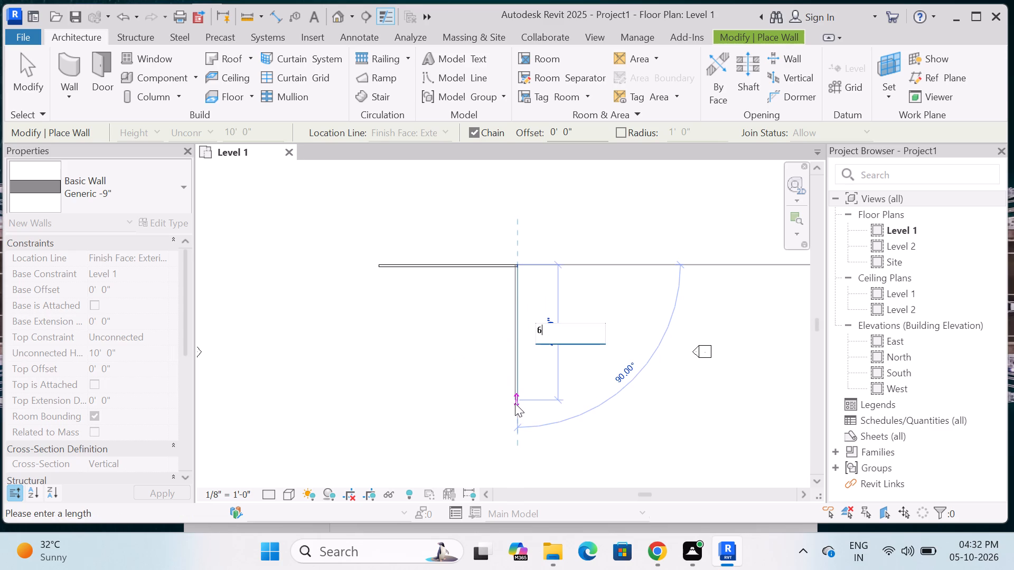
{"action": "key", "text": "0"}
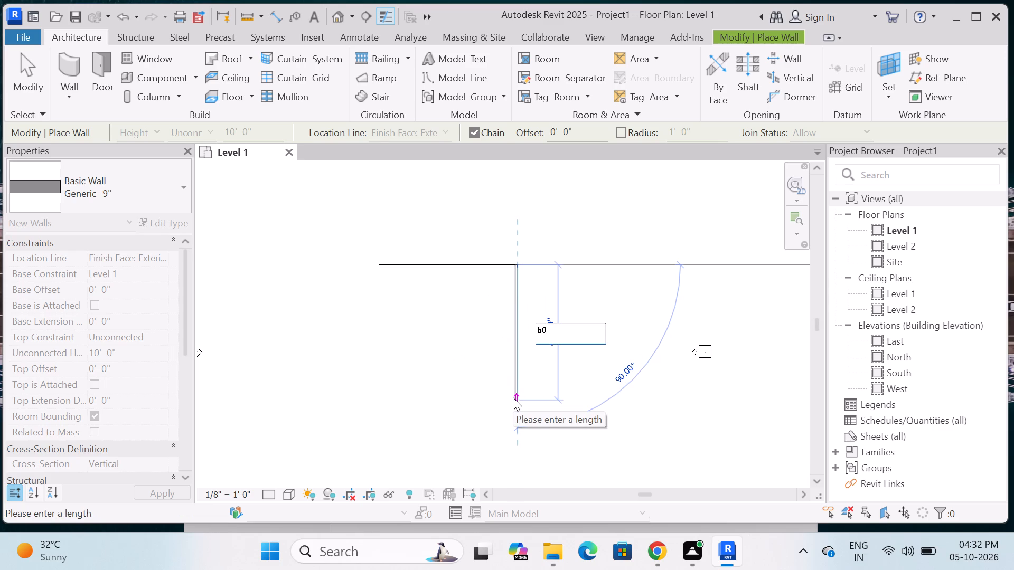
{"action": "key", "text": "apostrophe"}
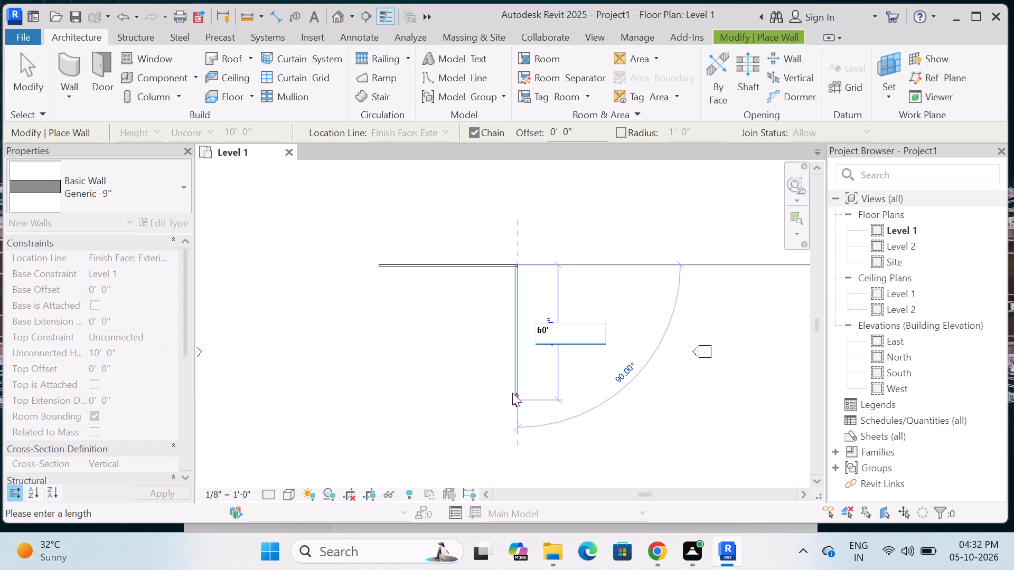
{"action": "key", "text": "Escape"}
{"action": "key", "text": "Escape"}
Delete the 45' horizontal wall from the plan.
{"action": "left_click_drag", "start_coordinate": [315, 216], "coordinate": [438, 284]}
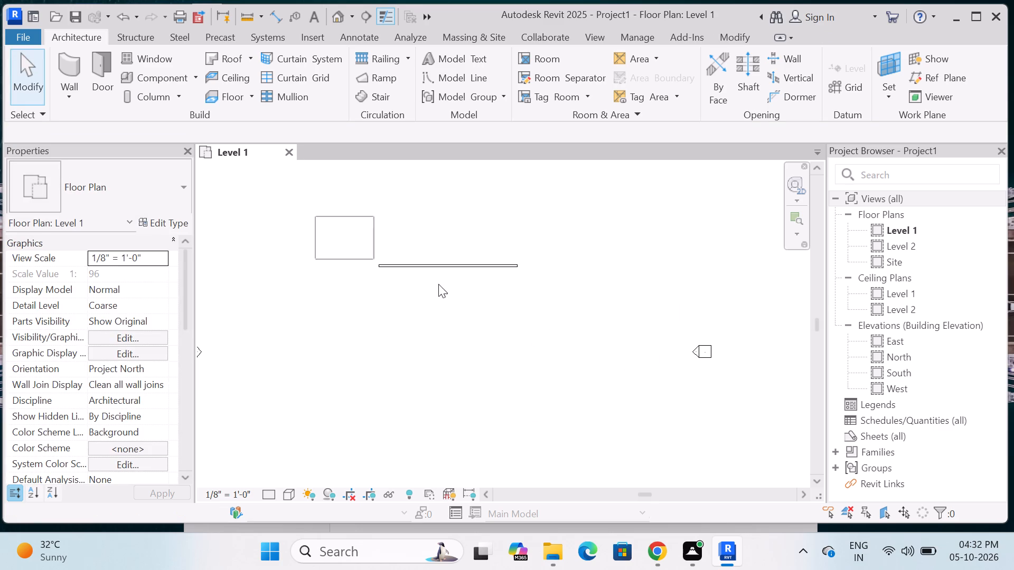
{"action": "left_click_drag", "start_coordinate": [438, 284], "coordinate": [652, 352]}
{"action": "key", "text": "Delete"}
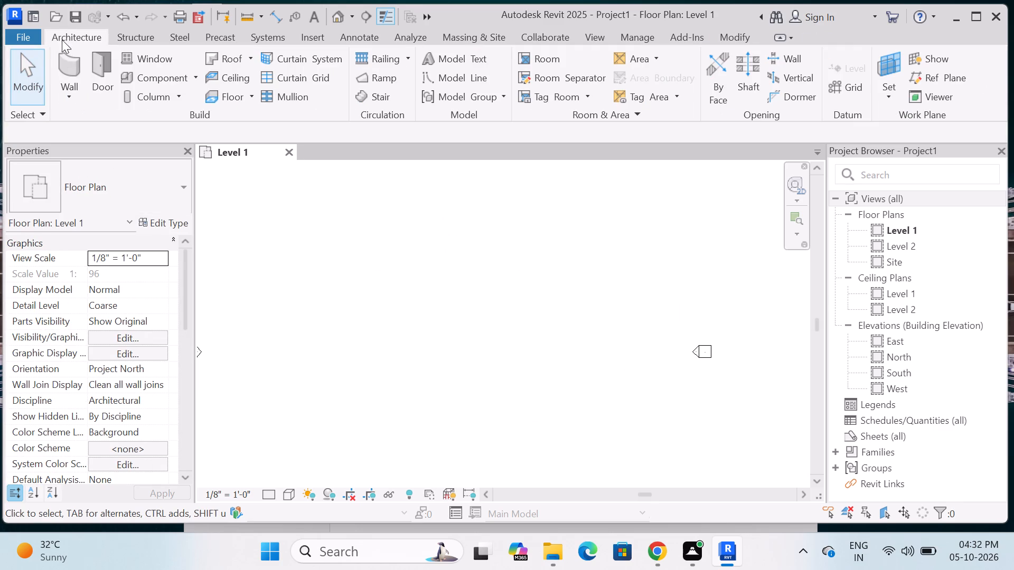
Draw a closed rectangle of Generic -9" walls, 30' horizontally by 45' vertically, between the elevation markers.
{"action": "left_click", "coordinate": [69, 67]}
{"action": "left_click", "coordinate": [402, 280]}
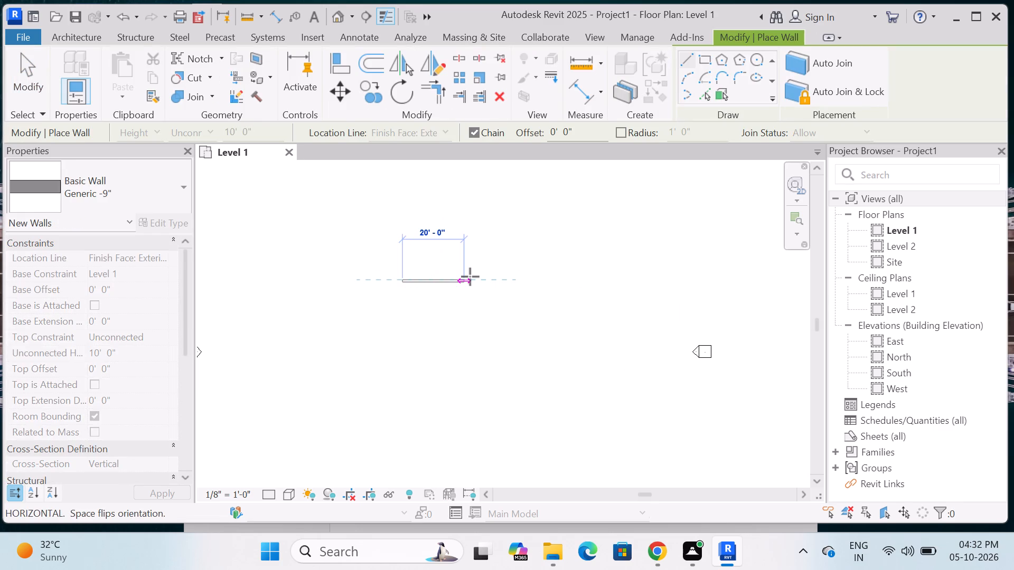
{"action": "type", "text": "30'"}
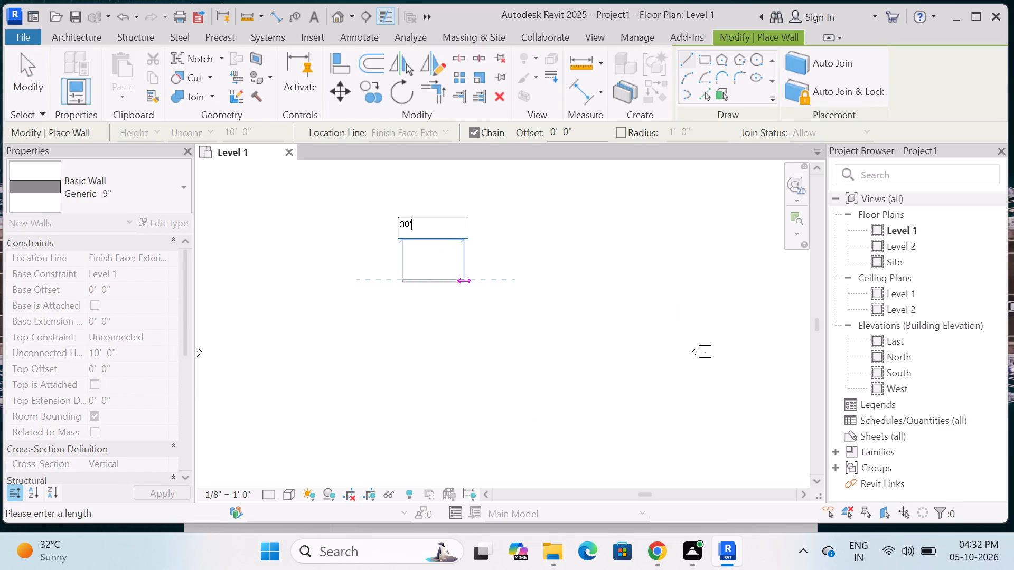
{"action": "key", "text": "Return"}
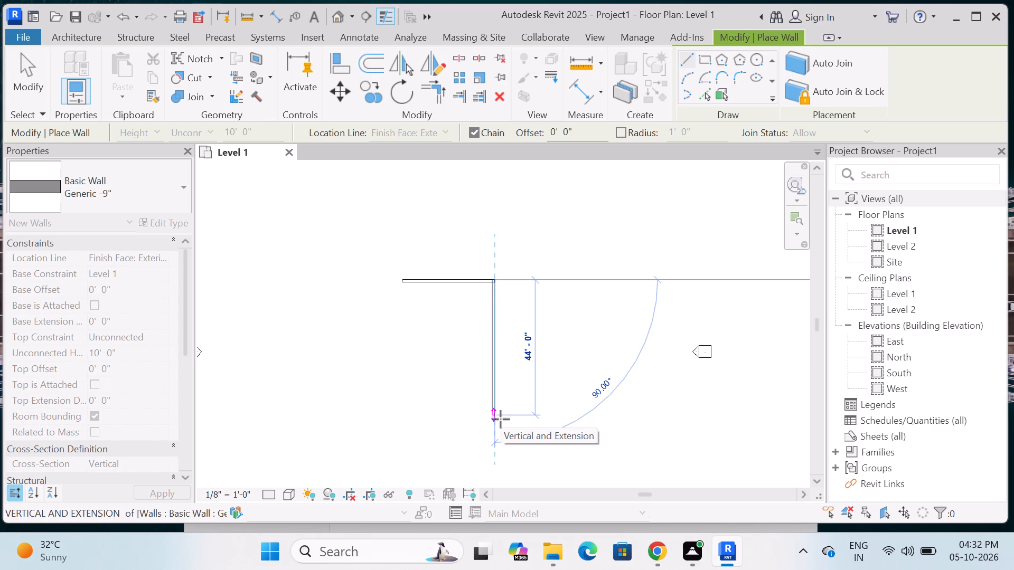
{"action": "type", "text": "45"}
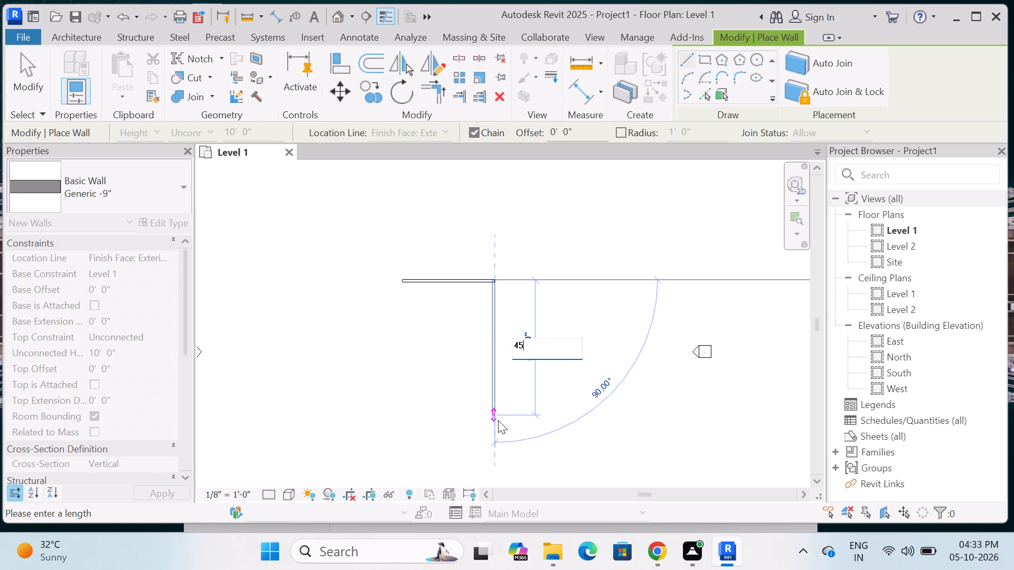
{"action": "key", "text": "apostrophe"}
{"action": "key", "text": "Return"}
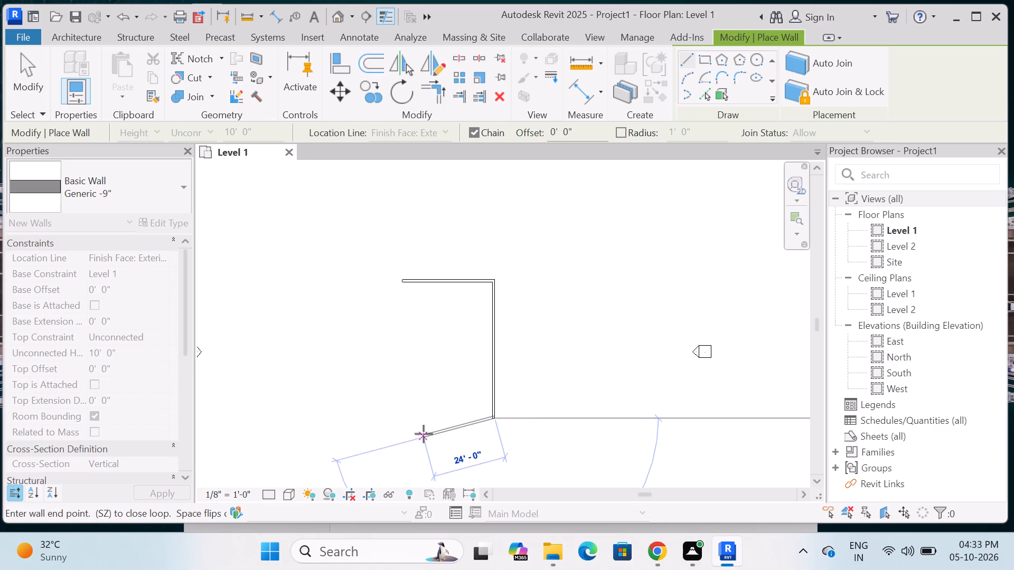
{"action": "left_click", "coordinate": [401, 420]}
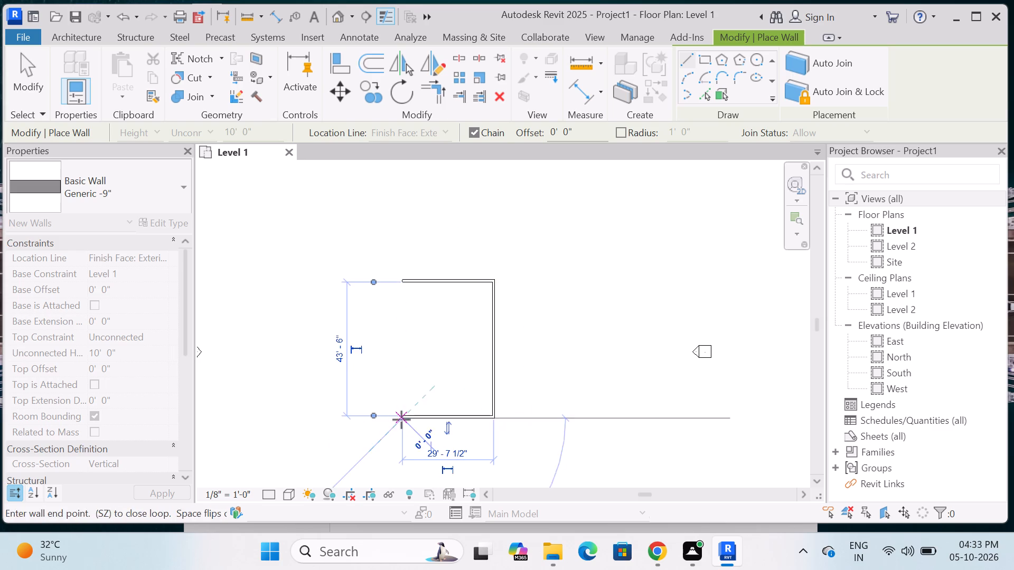
{"action": "scroll", "coordinate": [396, 272], "scroll_direction": "up", "scroll_amount": 11}
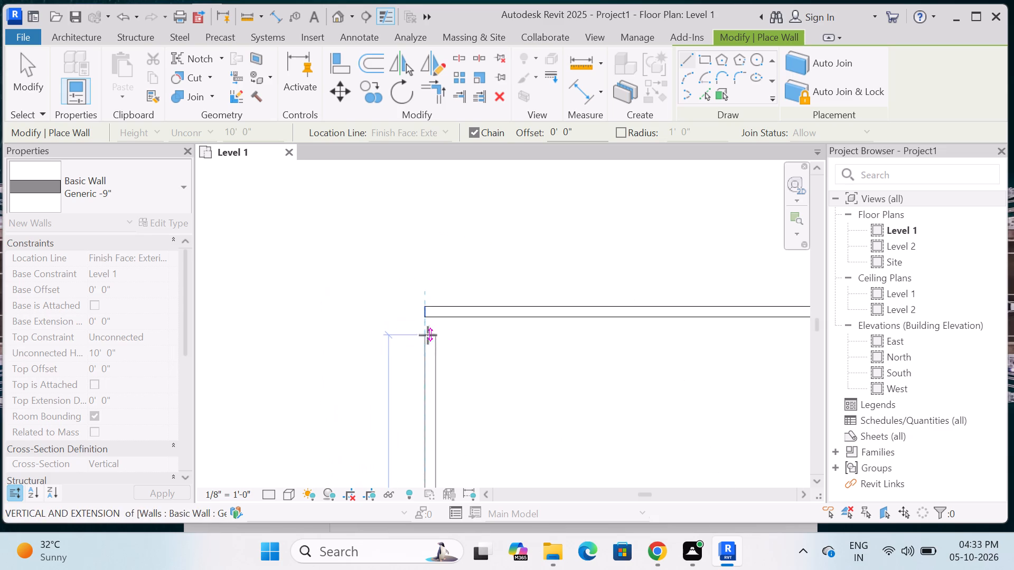
{"action": "left_click", "coordinate": [425, 307]}
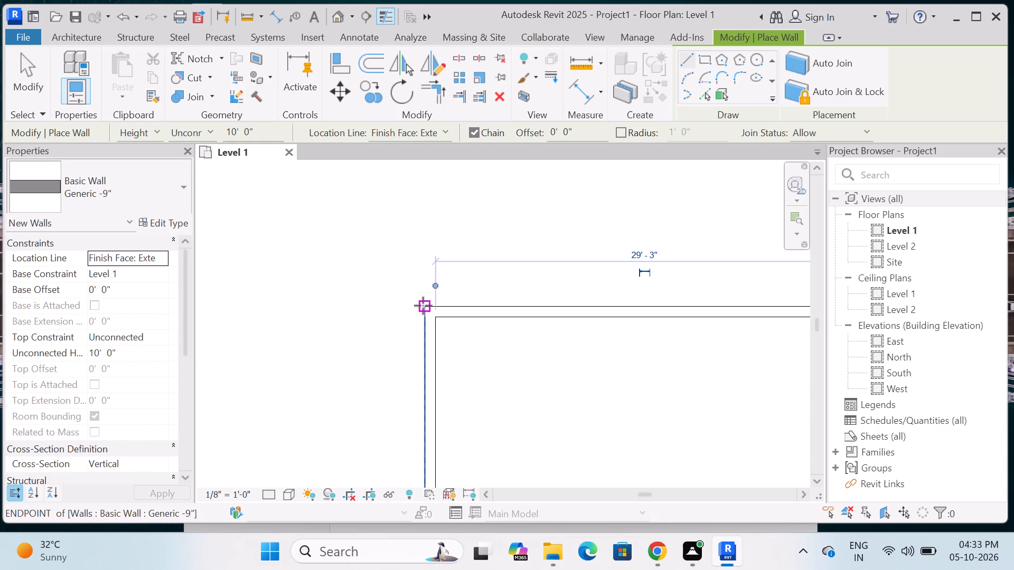
{"action": "key", "text": "Escape"}
{"action": "scroll", "coordinate": [423, 306], "scroll_direction": "down", "scroll_amount": 20}
{"action": "scroll", "coordinate": [417, 339], "scroll_direction": "up", "scroll_amount": 5}
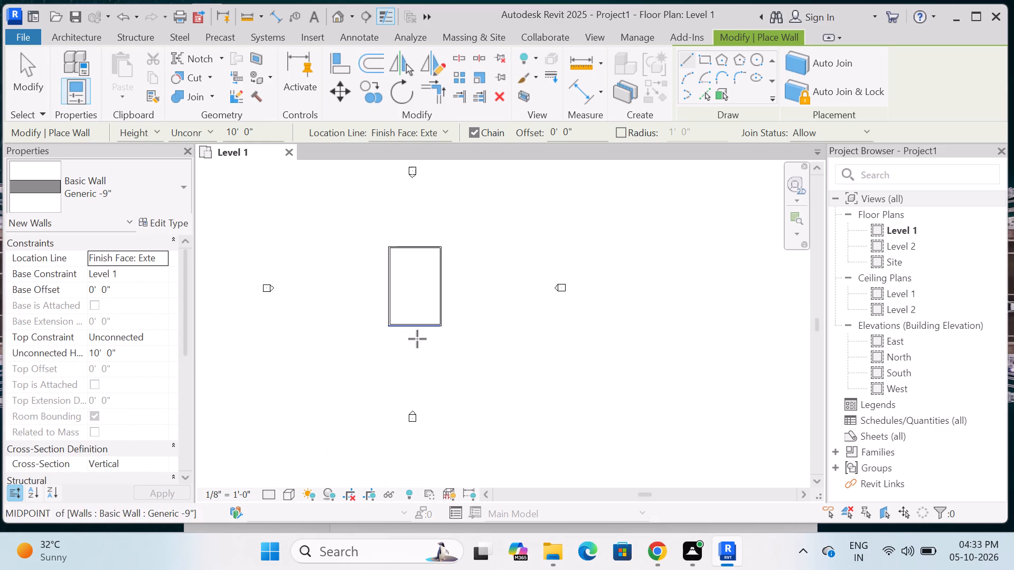
{"action": "key", "text": "Escape"}
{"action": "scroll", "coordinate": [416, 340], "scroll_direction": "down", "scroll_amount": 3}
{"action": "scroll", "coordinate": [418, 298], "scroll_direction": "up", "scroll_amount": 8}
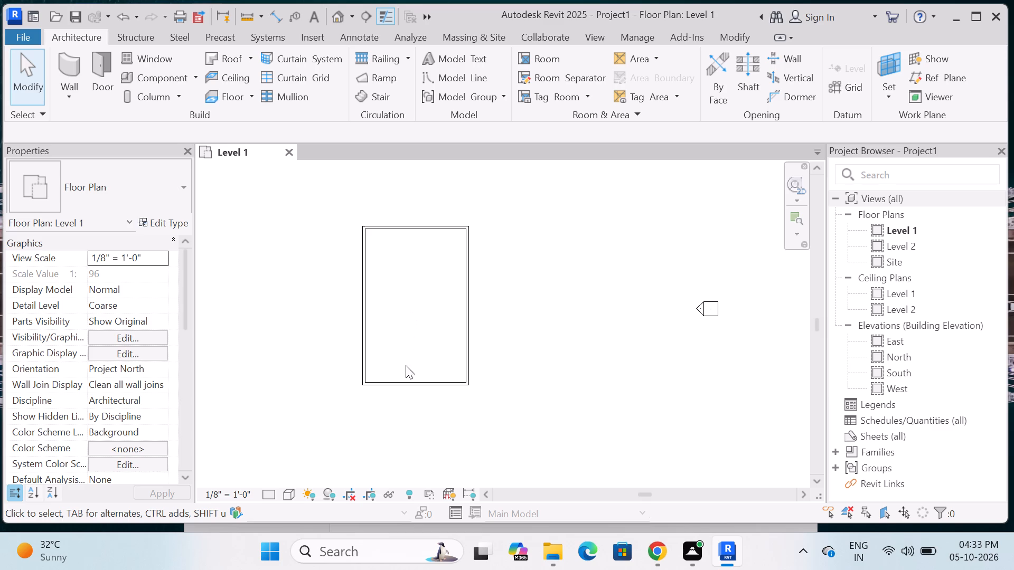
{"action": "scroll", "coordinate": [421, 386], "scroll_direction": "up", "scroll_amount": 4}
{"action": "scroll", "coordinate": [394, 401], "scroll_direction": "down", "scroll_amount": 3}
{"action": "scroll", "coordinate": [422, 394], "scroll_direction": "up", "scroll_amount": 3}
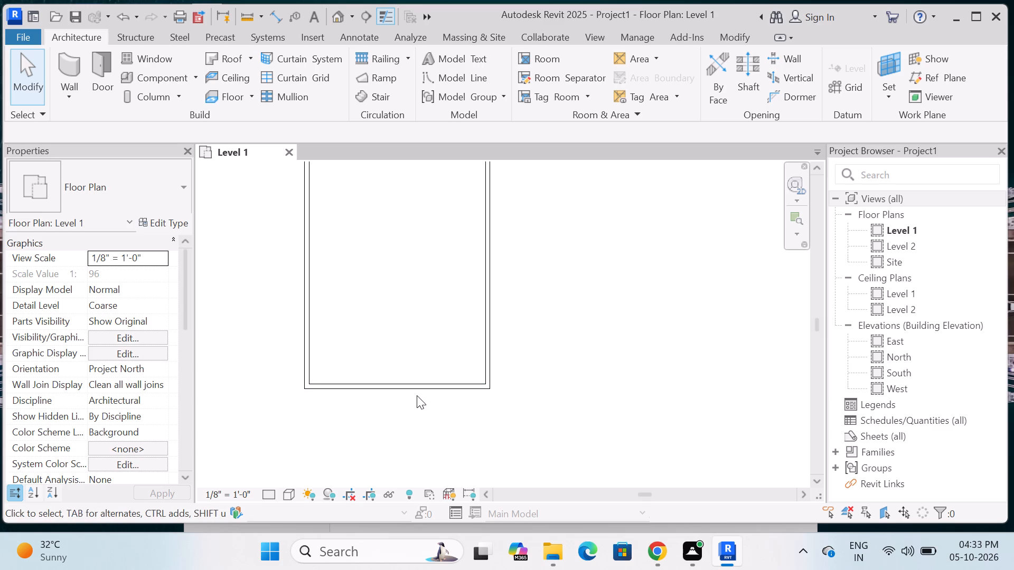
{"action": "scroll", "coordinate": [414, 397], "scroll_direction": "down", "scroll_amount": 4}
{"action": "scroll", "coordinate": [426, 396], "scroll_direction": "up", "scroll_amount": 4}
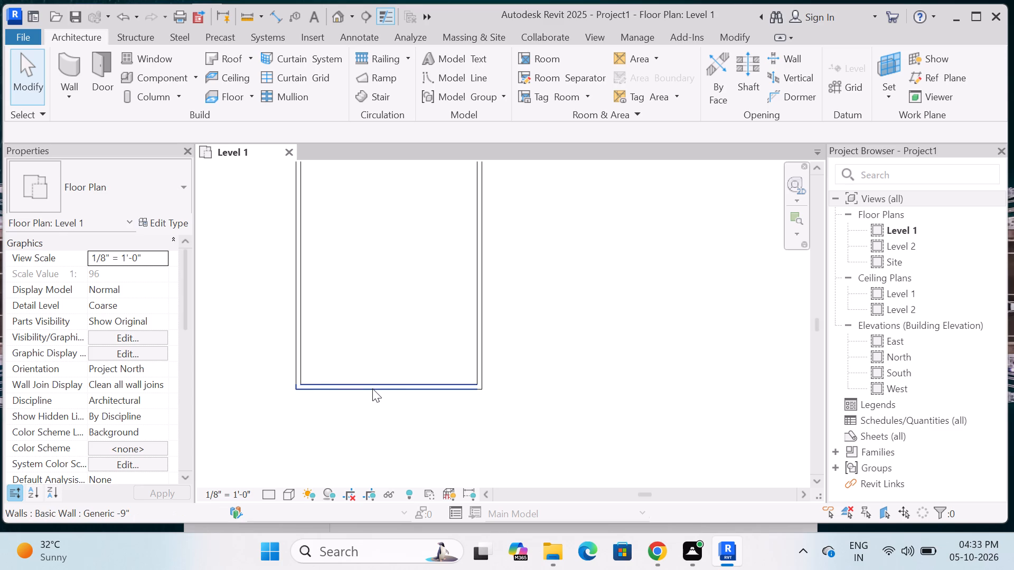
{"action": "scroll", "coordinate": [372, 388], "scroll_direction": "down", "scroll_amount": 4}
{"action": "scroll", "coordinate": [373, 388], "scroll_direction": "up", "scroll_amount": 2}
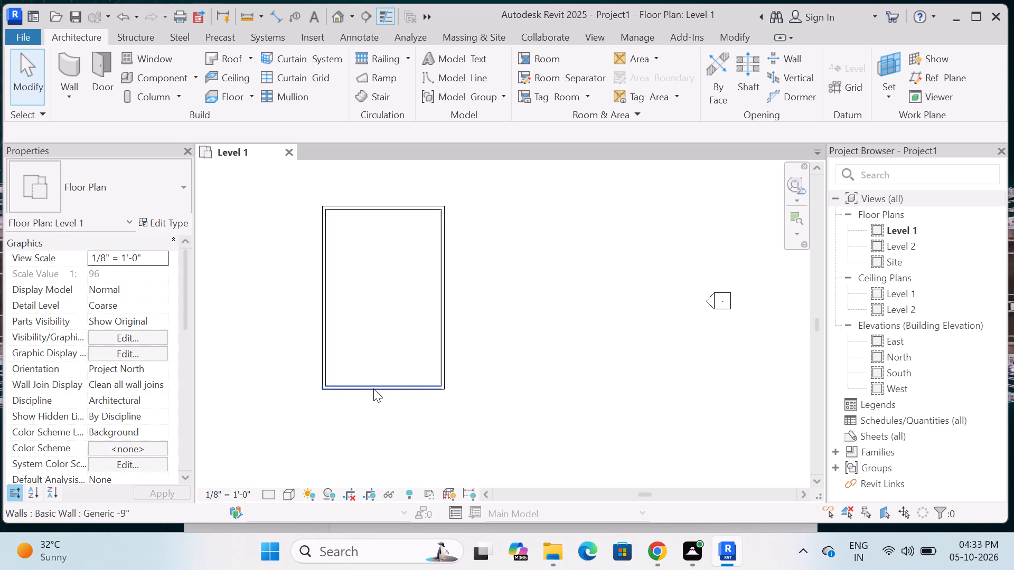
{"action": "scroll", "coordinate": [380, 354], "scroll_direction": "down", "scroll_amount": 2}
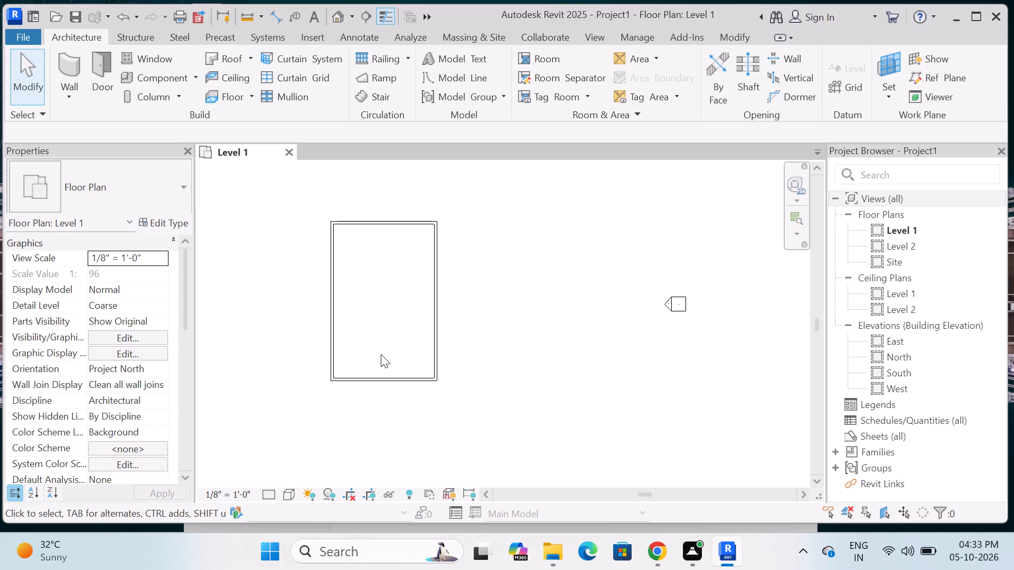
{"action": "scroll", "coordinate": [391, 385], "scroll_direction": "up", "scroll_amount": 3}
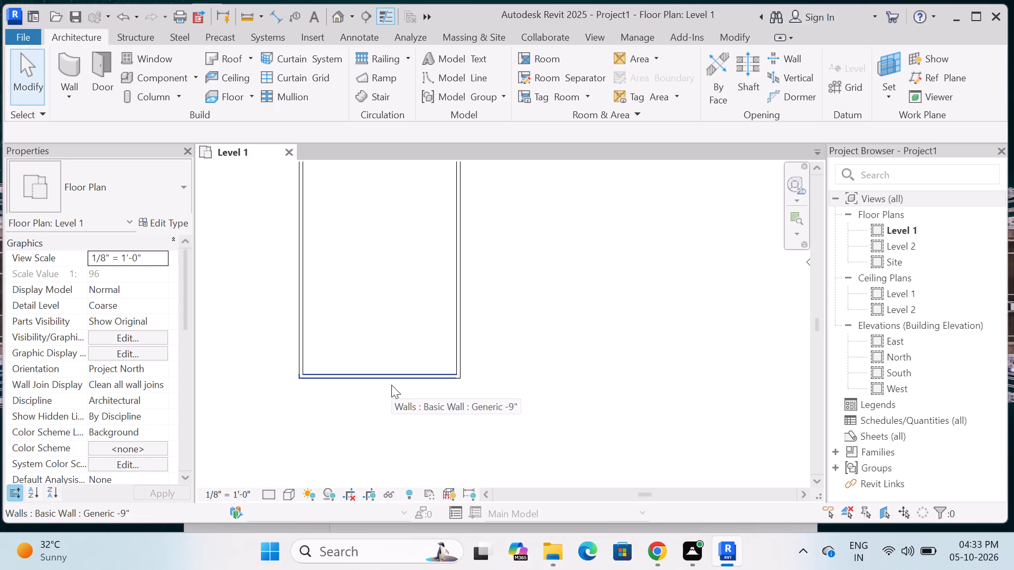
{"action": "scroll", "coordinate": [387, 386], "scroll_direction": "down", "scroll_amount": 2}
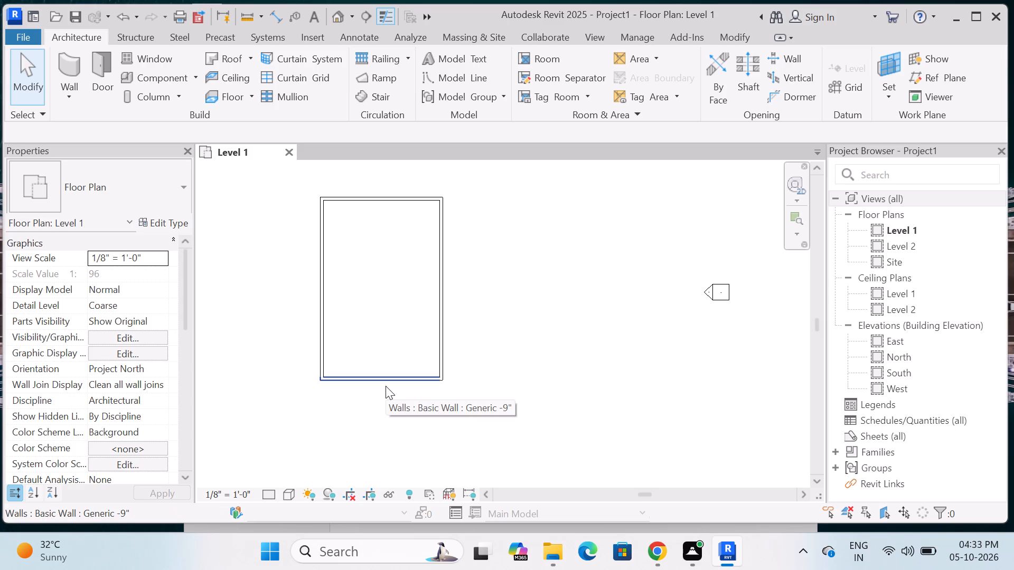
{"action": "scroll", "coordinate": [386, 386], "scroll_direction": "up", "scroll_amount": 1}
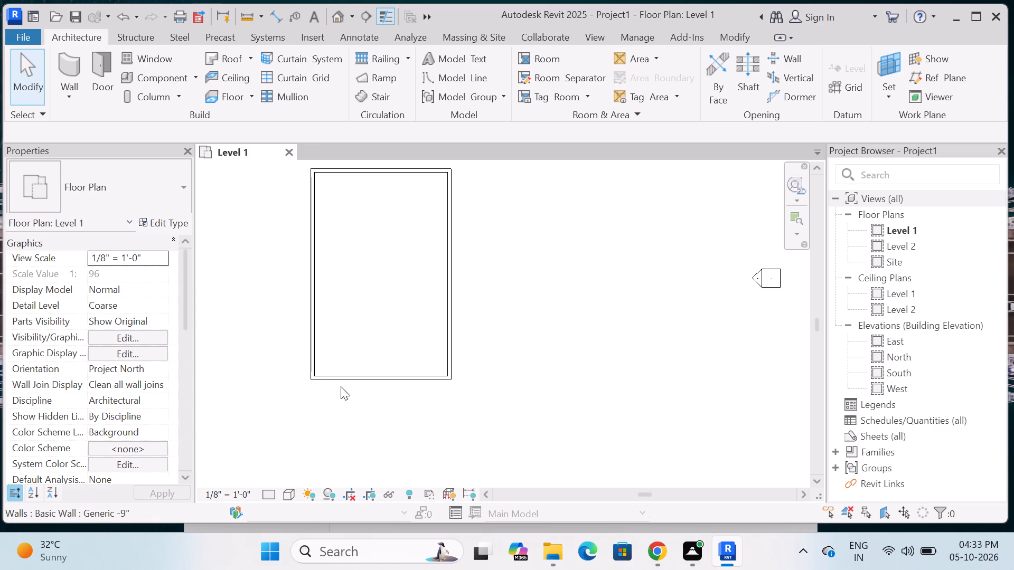
Set up the Wall tool with the Generic - 5" type and an Unconnected top constraint.
{"action": "scroll", "coordinate": [321, 392], "scroll_direction": "up", "scroll_amount": 2}
{"action": "scroll", "coordinate": [321, 392], "scroll_direction": "down", "scroll_amount": 3}
{"action": "scroll", "coordinate": [395, 401], "scroll_direction": "up", "scroll_amount": 2}
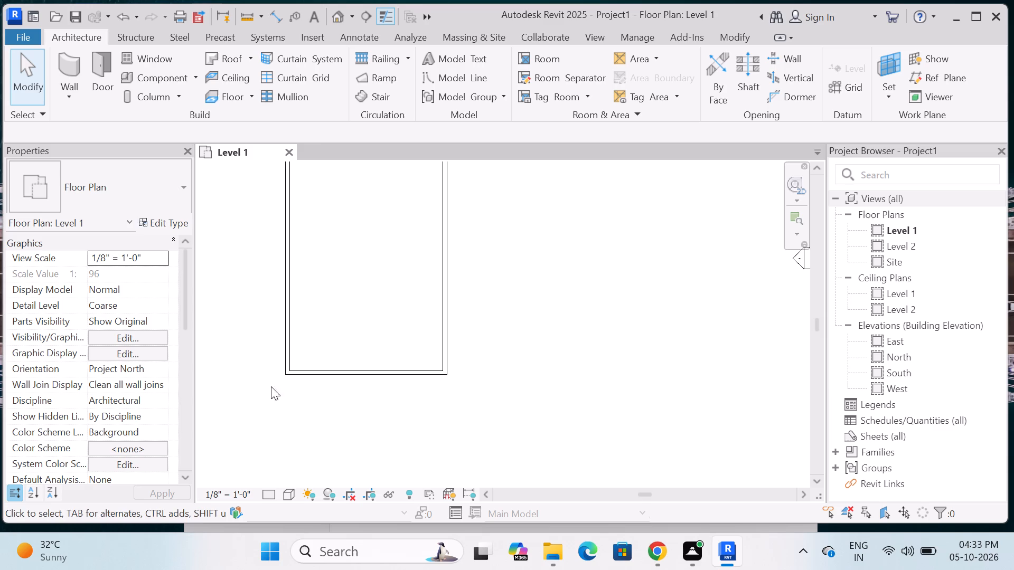
{"action": "left_click", "coordinate": [63, 80]}
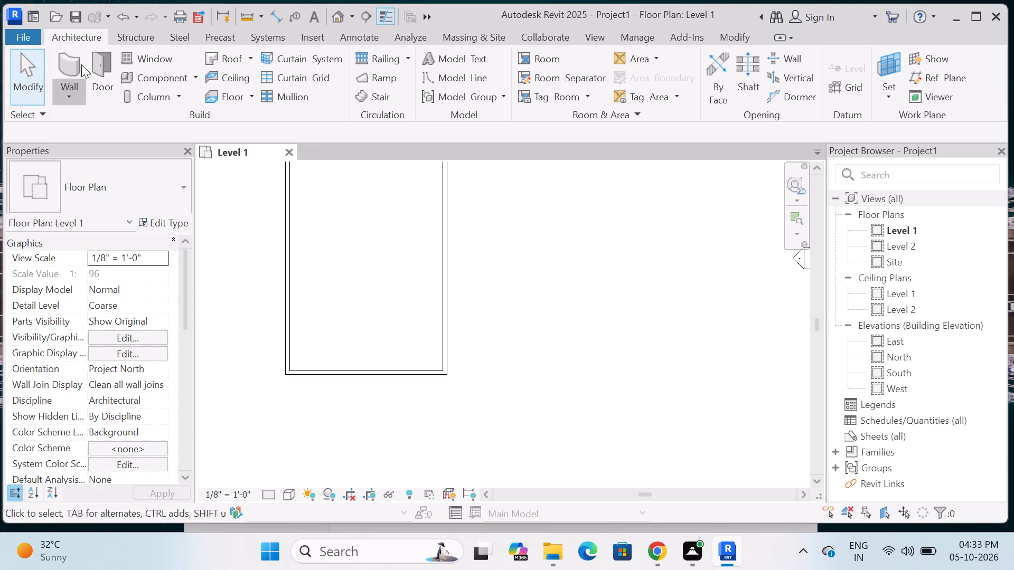
{"action": "left_click", "coordinate": [76, 65]}
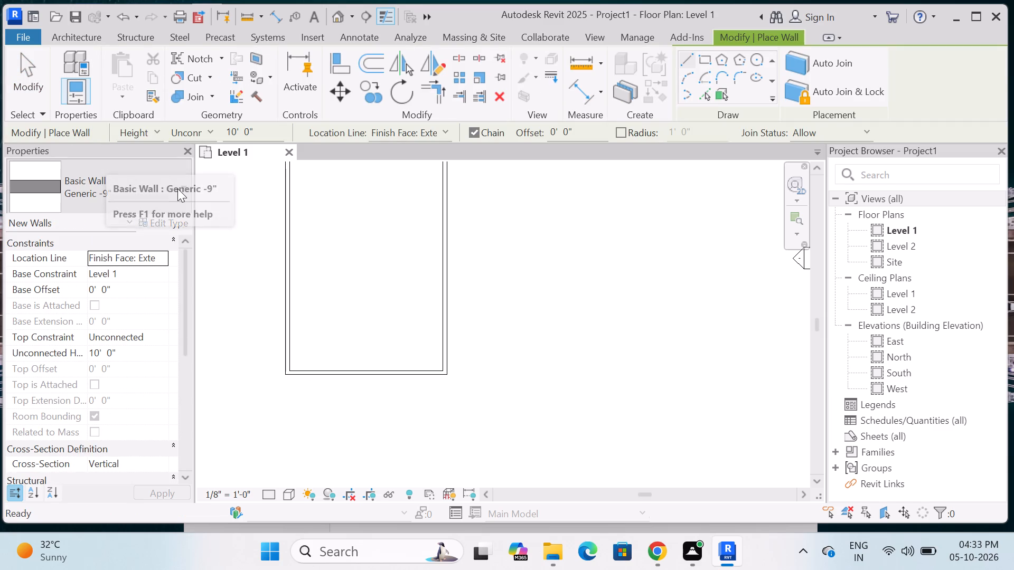
{"action": "left_click", "coordinate": [184, 192]}
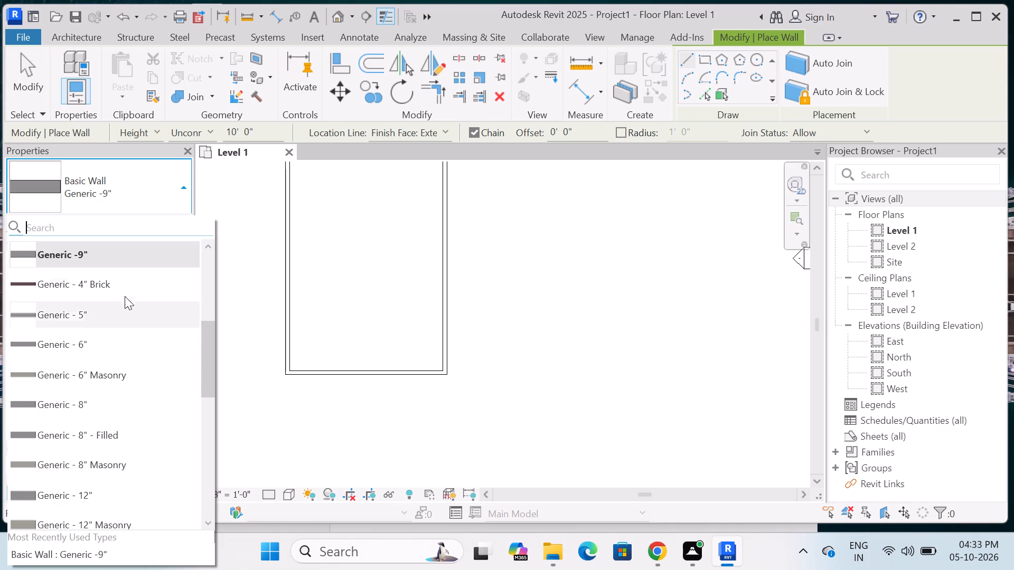
{"action": "left_click", "coordinate": [116, 313]}
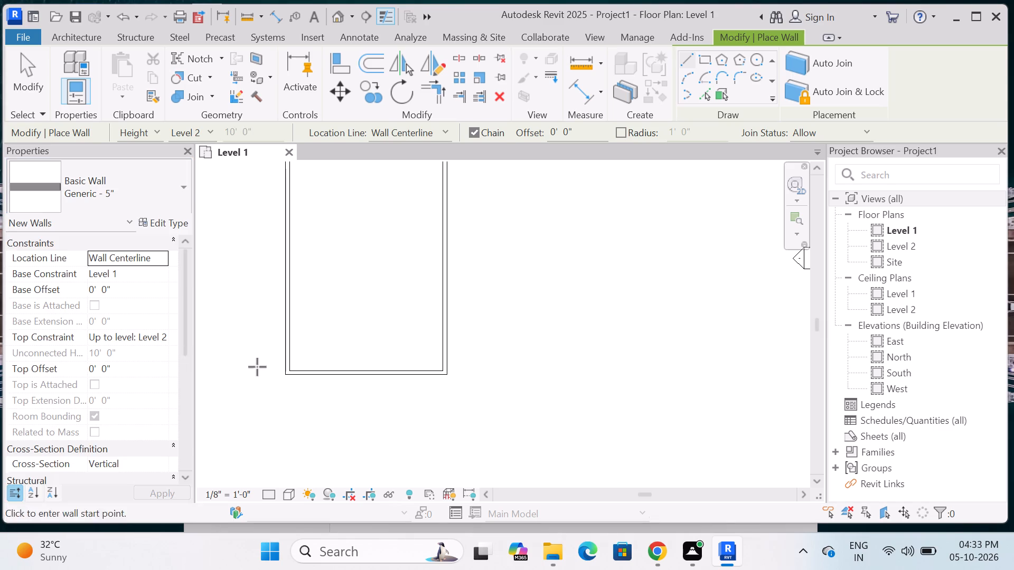
{"action": "left_click", "coordinate": [149, 339]}
{"action": "left_click", "coordinate": [165, 336]}
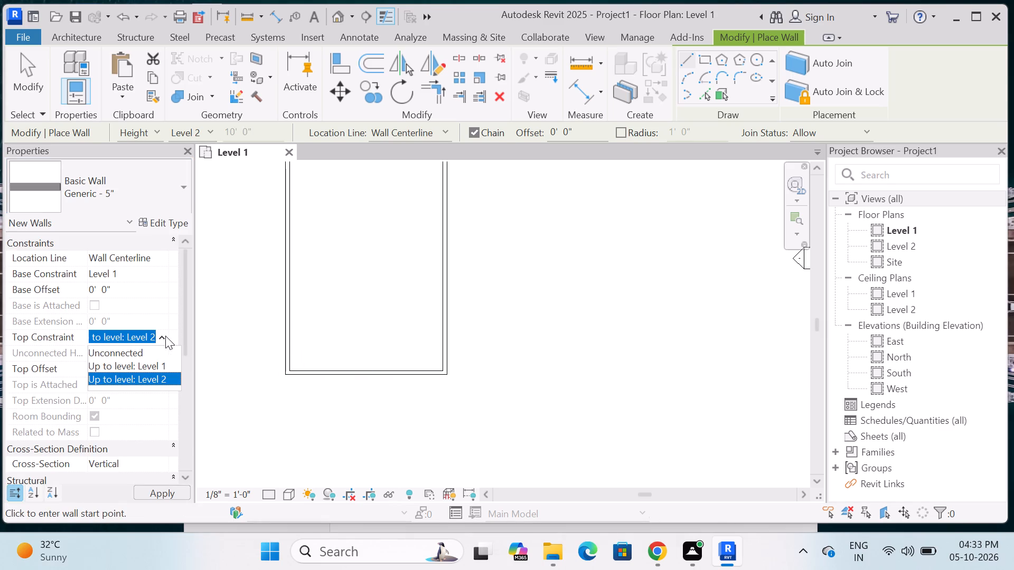
{"action": "left_click", "coordinate": [149, 353]}
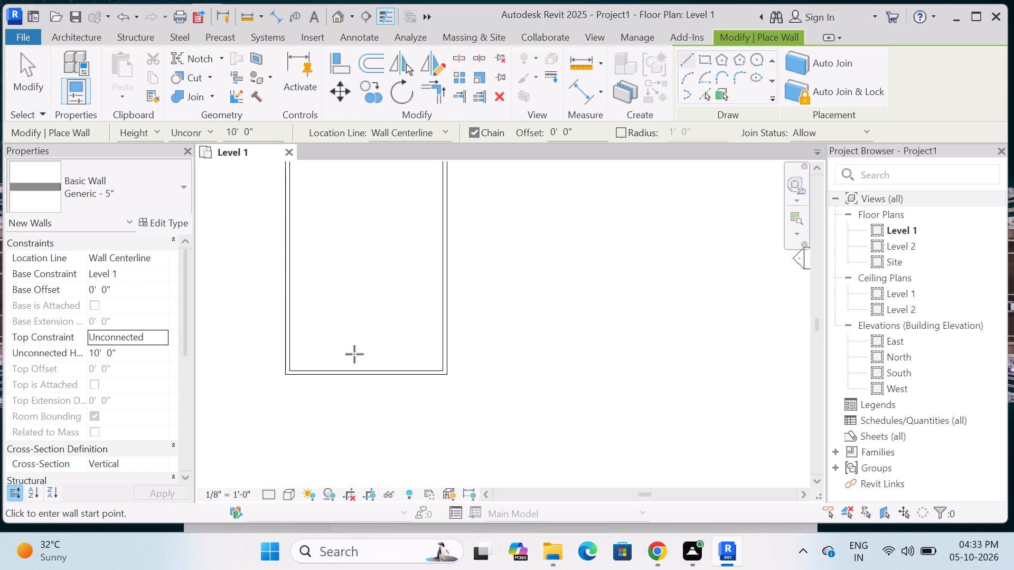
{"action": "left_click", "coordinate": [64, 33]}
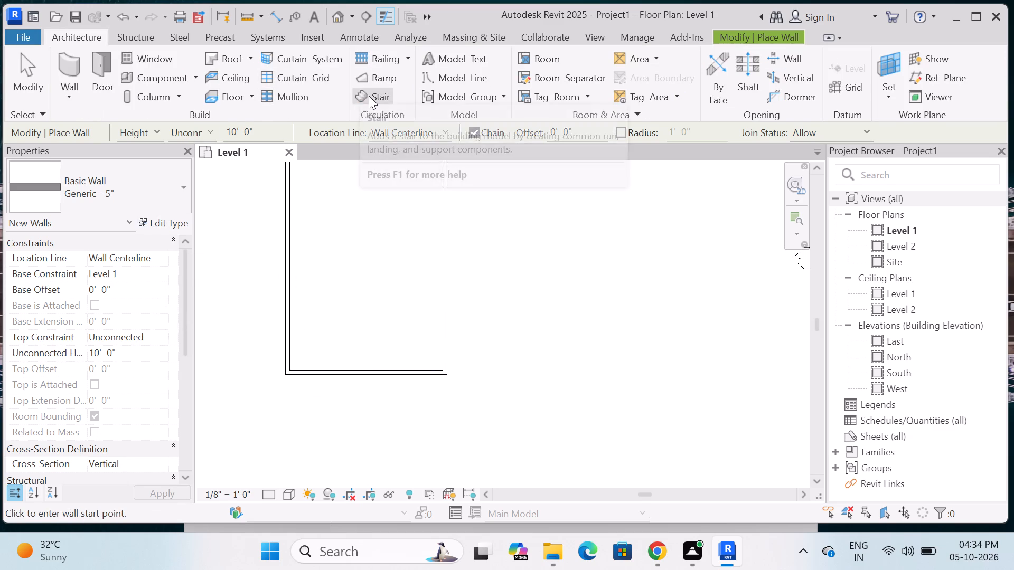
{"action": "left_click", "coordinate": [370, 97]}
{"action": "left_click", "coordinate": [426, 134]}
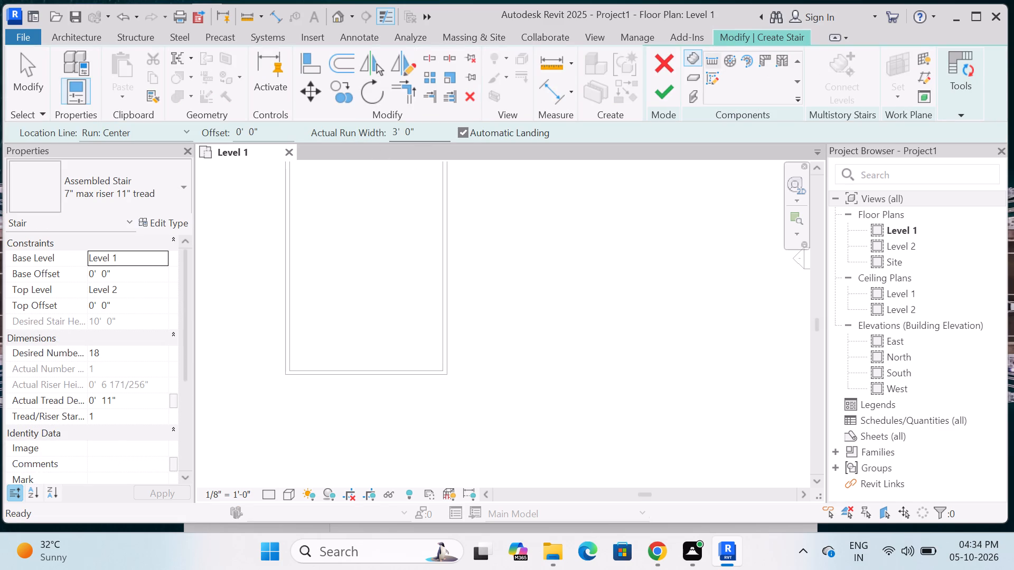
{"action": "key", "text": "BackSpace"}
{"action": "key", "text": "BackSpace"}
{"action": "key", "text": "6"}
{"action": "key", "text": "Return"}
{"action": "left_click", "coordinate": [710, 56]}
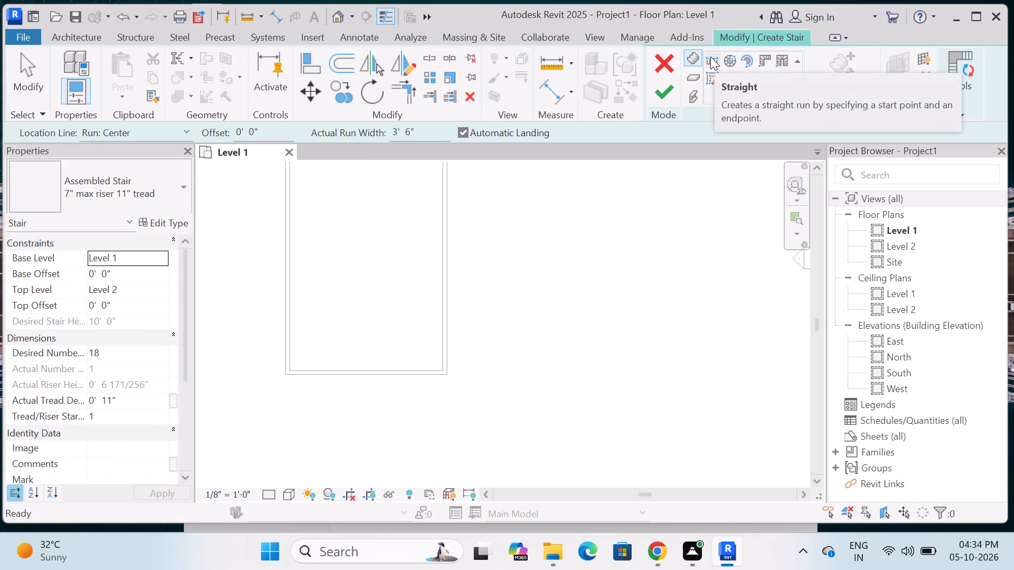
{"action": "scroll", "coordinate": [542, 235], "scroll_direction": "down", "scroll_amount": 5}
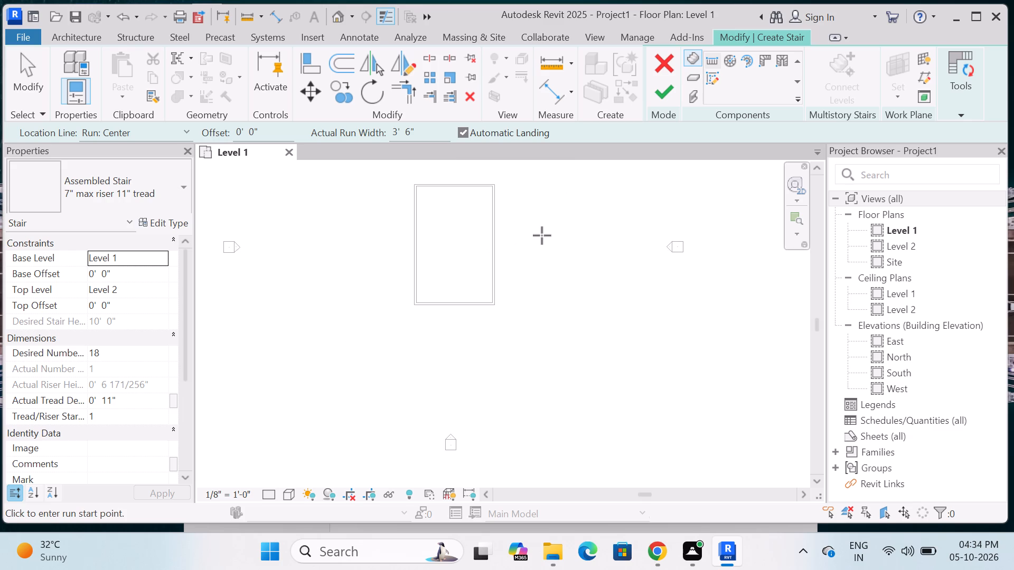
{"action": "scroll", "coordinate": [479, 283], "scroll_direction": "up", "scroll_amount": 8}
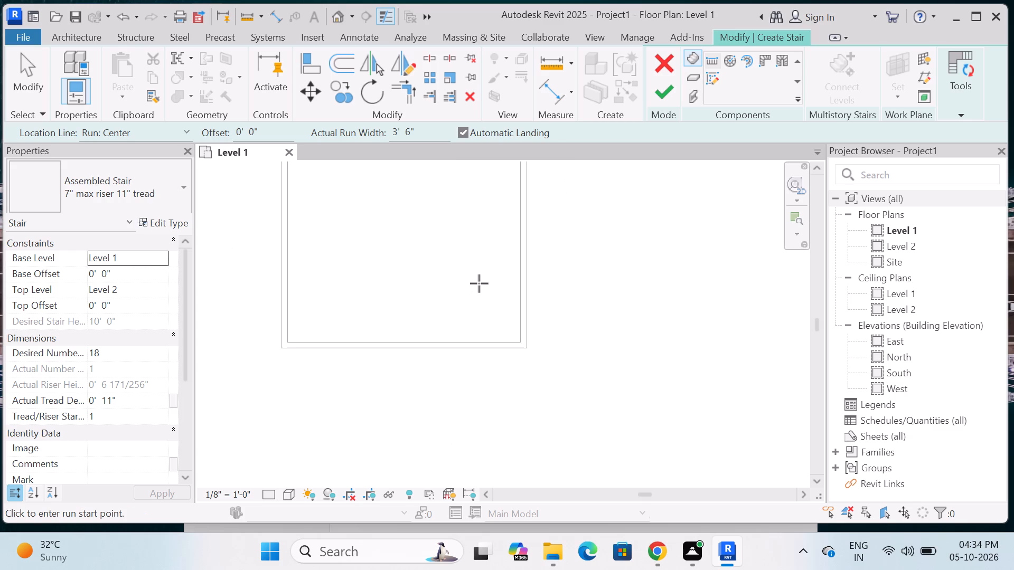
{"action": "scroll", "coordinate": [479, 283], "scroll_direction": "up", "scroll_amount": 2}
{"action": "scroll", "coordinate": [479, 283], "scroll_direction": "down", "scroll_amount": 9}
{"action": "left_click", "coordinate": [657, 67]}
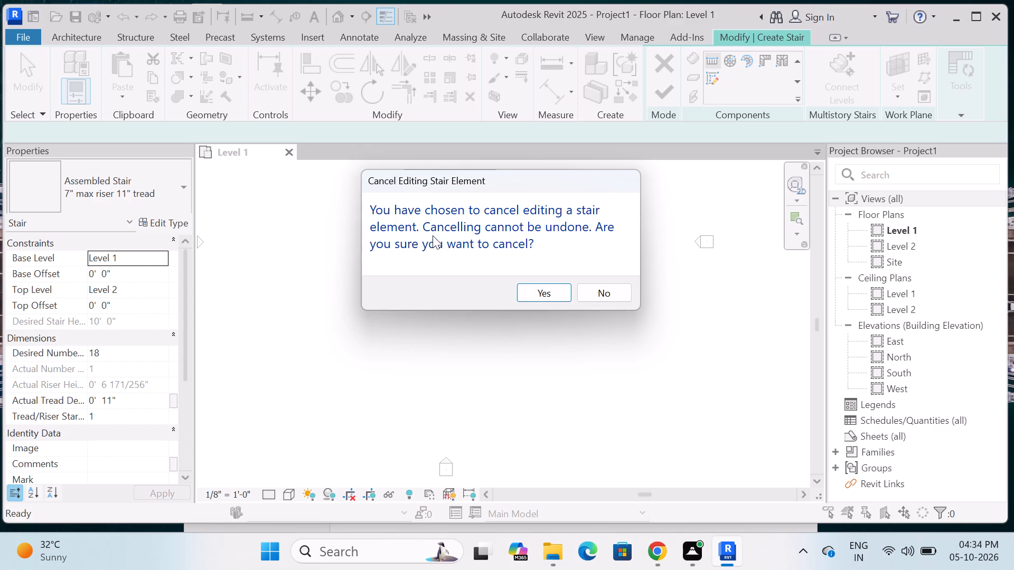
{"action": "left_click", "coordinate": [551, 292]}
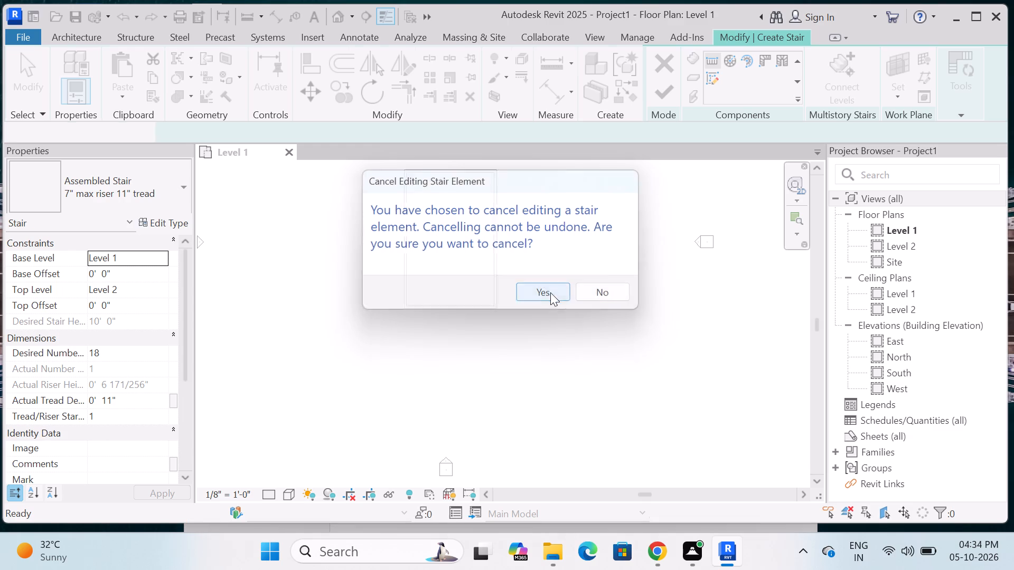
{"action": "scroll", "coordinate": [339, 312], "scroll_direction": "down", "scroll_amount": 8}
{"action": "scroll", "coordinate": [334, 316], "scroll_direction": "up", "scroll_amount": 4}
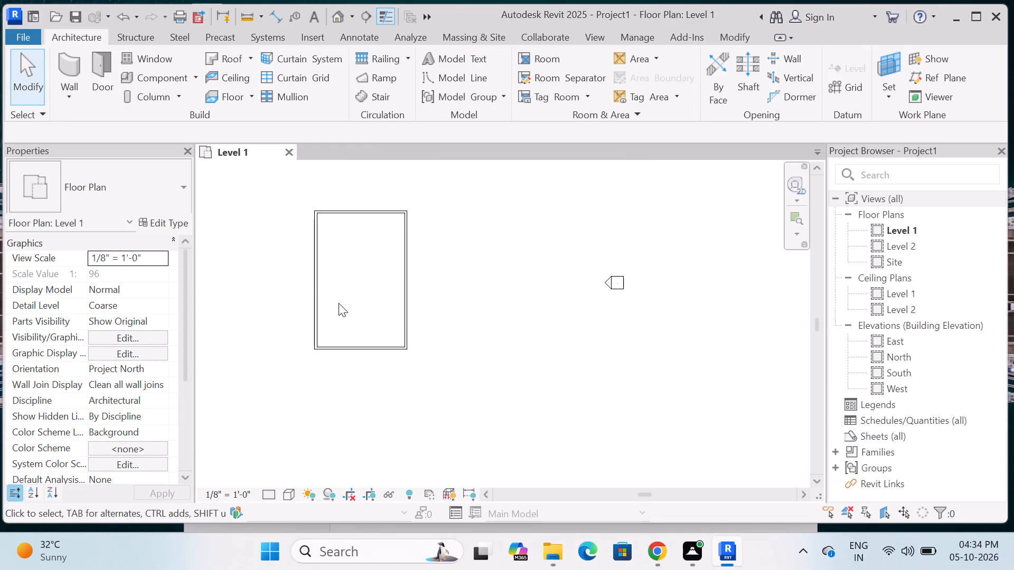
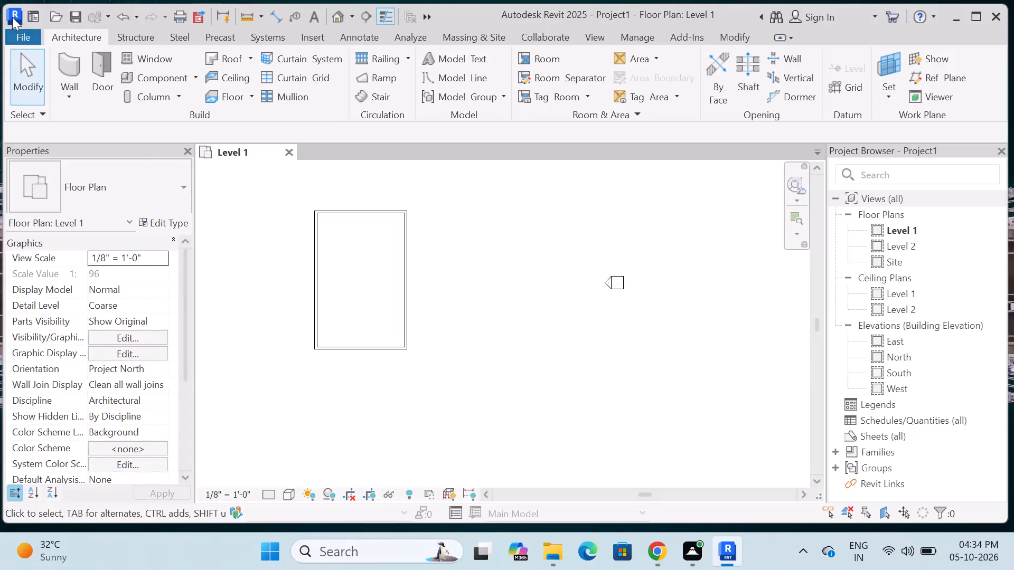
Go to the Home screen and look through the recent models and families.
{"action": "left_click", "coordinate": [12, 17]}
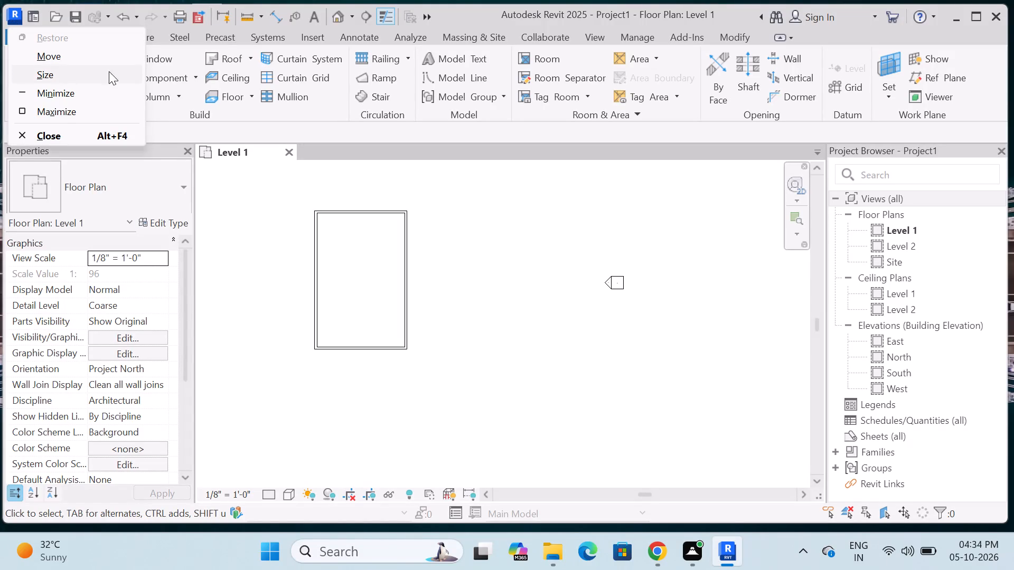
{"action": "left_click", "coordinate": [254, 255]}
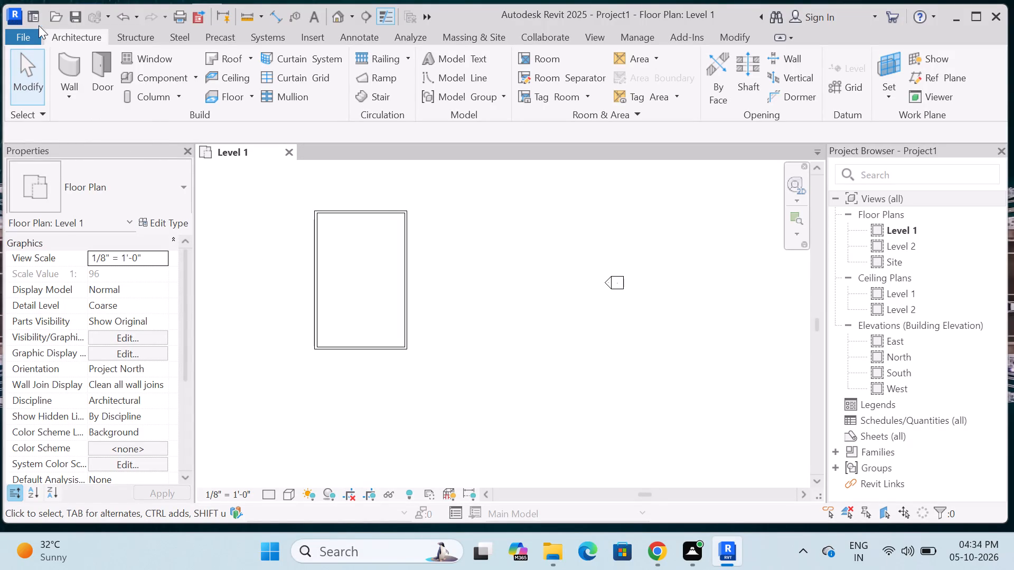
{"action": "left_click", "coordinate": [37, 22]}
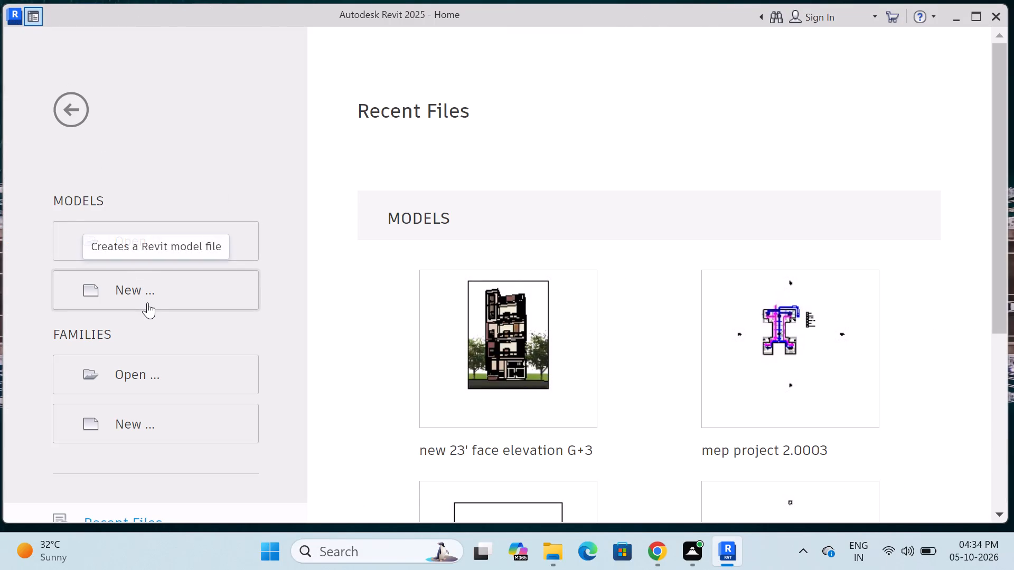
{"action": "scroll", "coordinate": [425, 311], "scroll_direction": "down", "scroll_amount": 5}
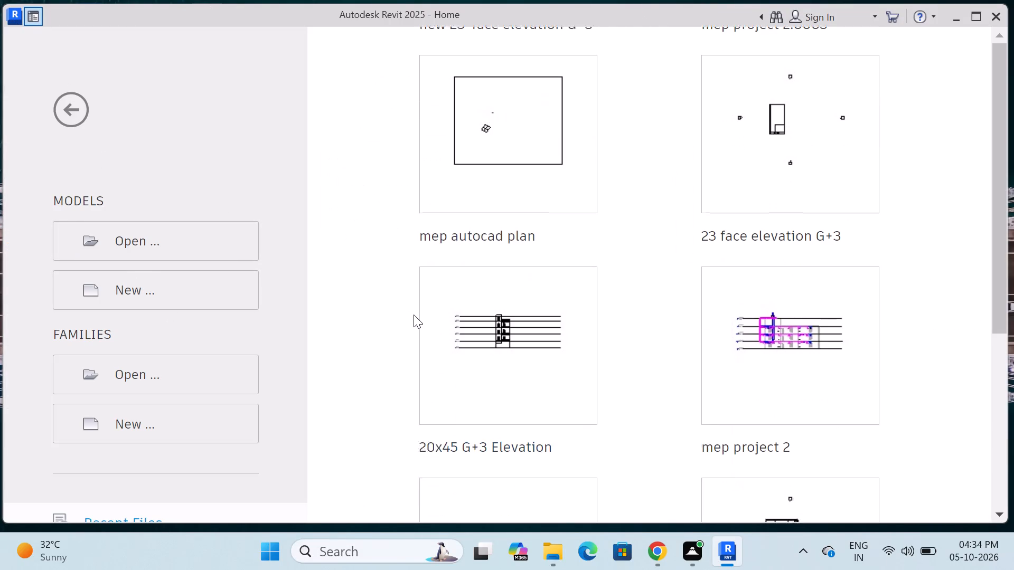
{"action": "scroll", "coordinate": [411, 315], "scroll_direction": "down", "scroll_amount": 5}
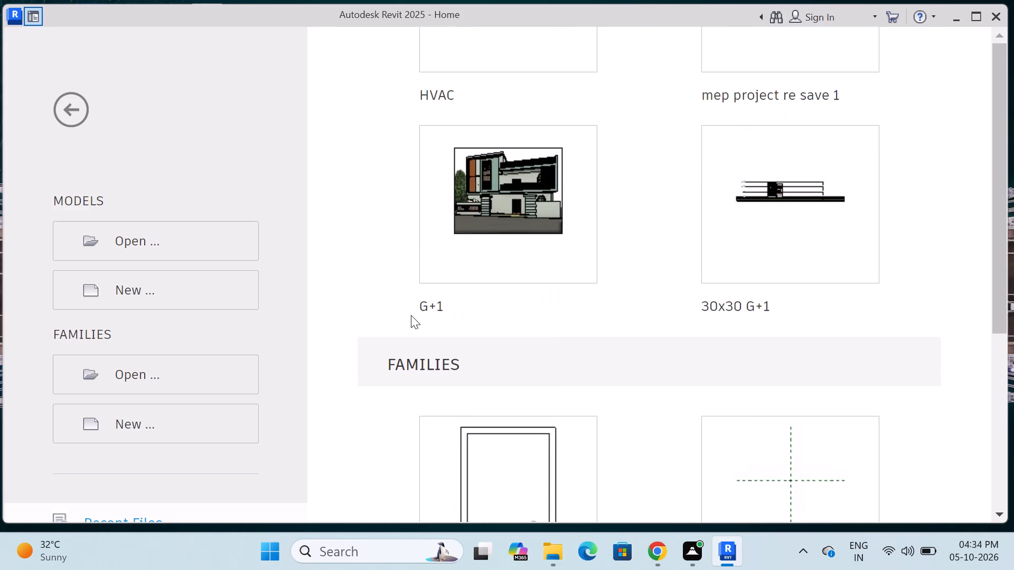
{"action": "scroll", "coordinate": [410, 316], "scroll_direction": "down", "scroll_amount": 2}
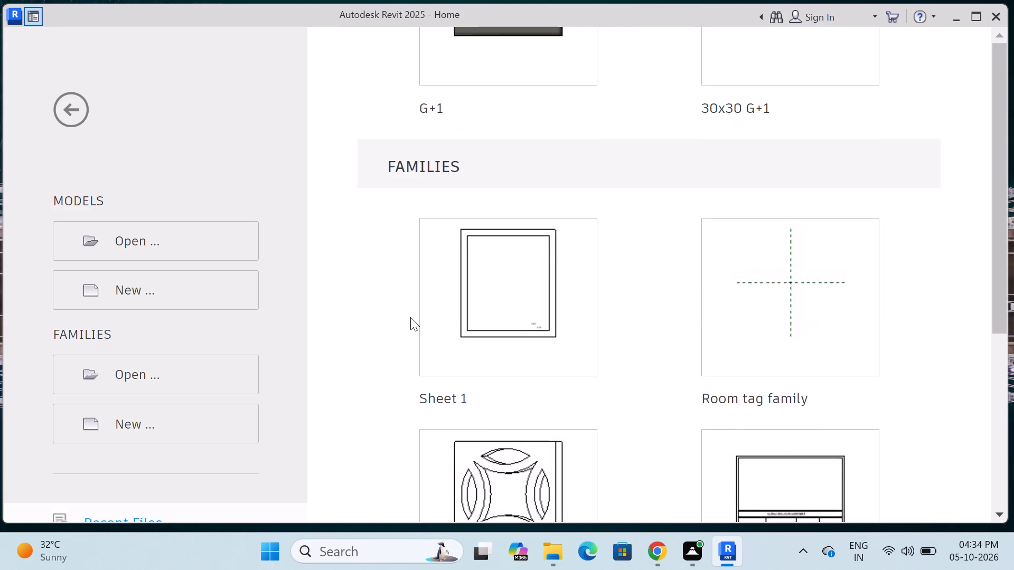
{"action": "scroll", "coordinate": [412, 318], "scroll_direction": "down", "scroll_amount": 3}
{"action": "scroll", "coordinate": [410, 318], "scroll_direction": "up", "scroll_amount": 20}
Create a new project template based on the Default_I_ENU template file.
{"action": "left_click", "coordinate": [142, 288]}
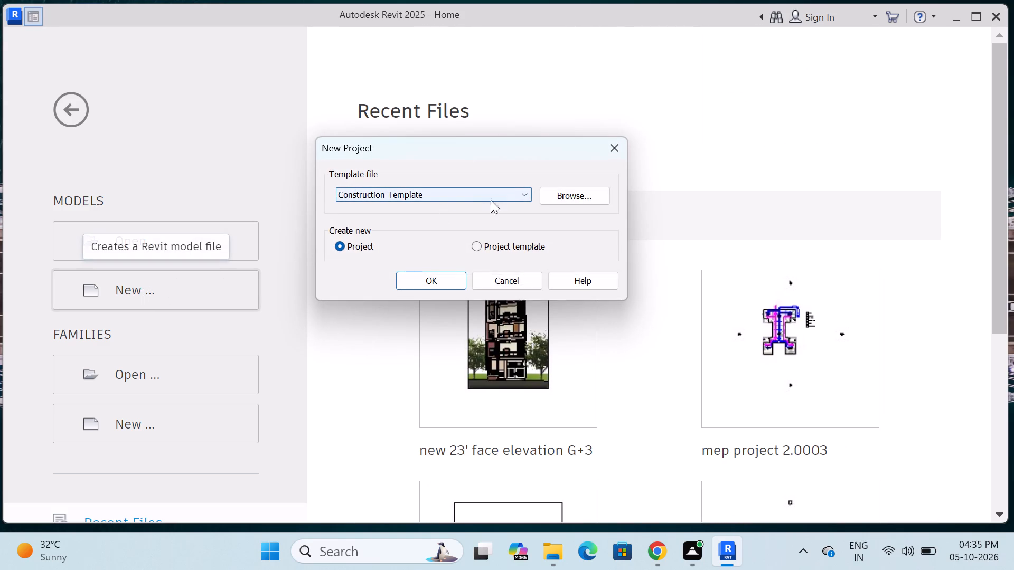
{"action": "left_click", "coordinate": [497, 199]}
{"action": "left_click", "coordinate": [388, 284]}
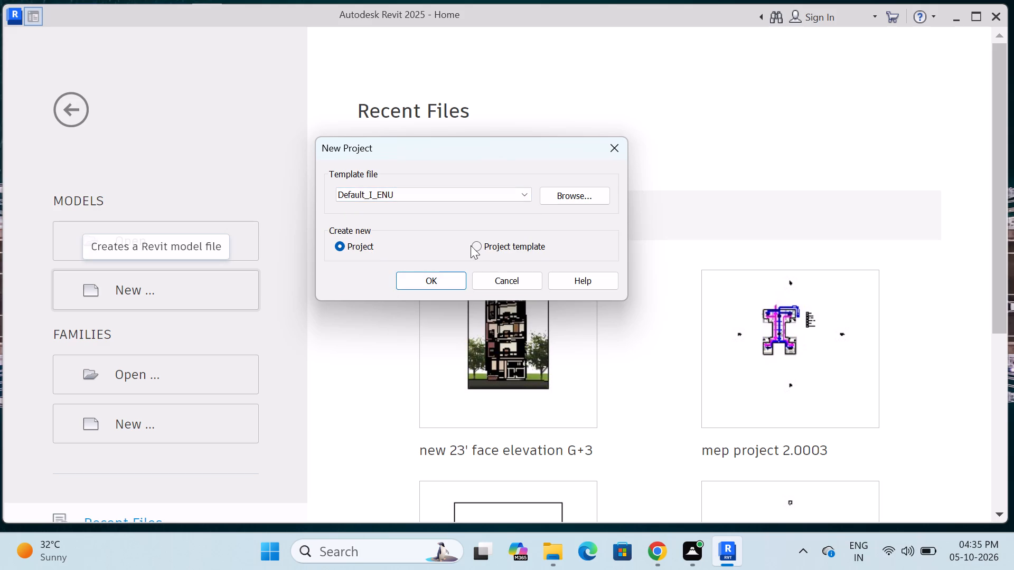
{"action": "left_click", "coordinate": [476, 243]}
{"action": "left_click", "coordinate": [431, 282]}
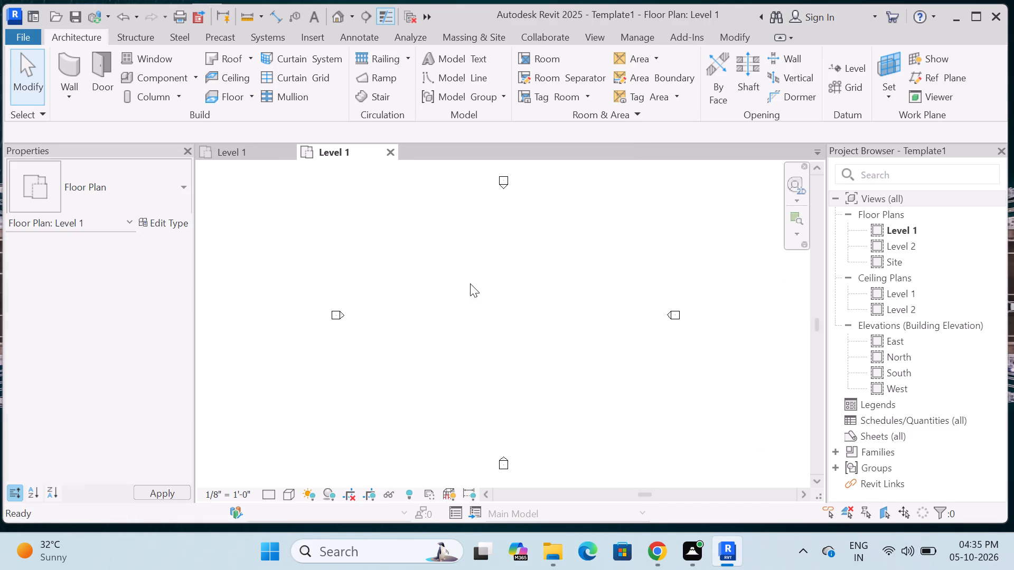
Look through the list of recent documents for an earlier project file.
{"action": "left_click", "coordinate": [21, 34]}
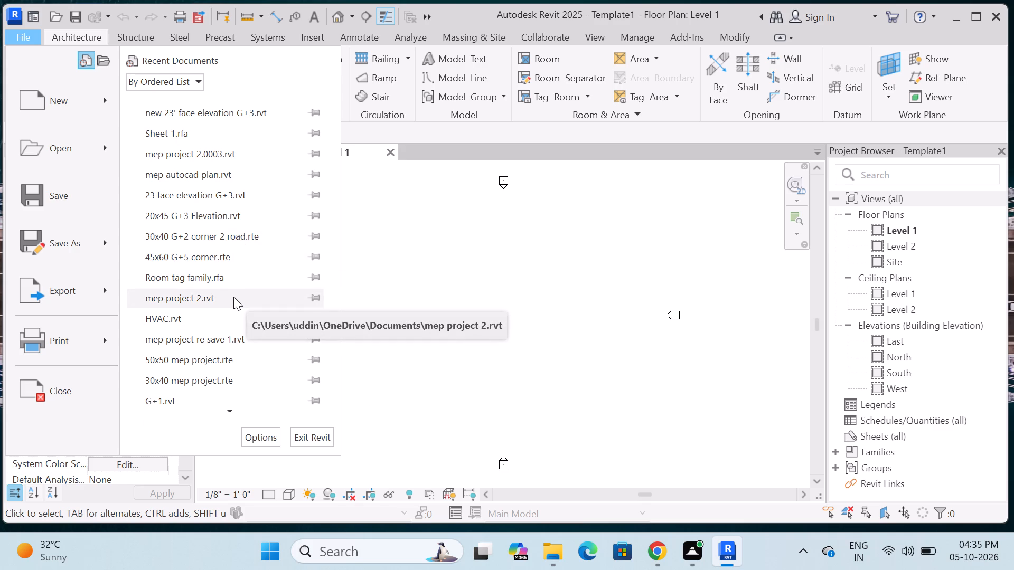
{"action": "scroll", "coordinate": [235, 300], "scroll_direction": "down", "scroll_amount": 1}
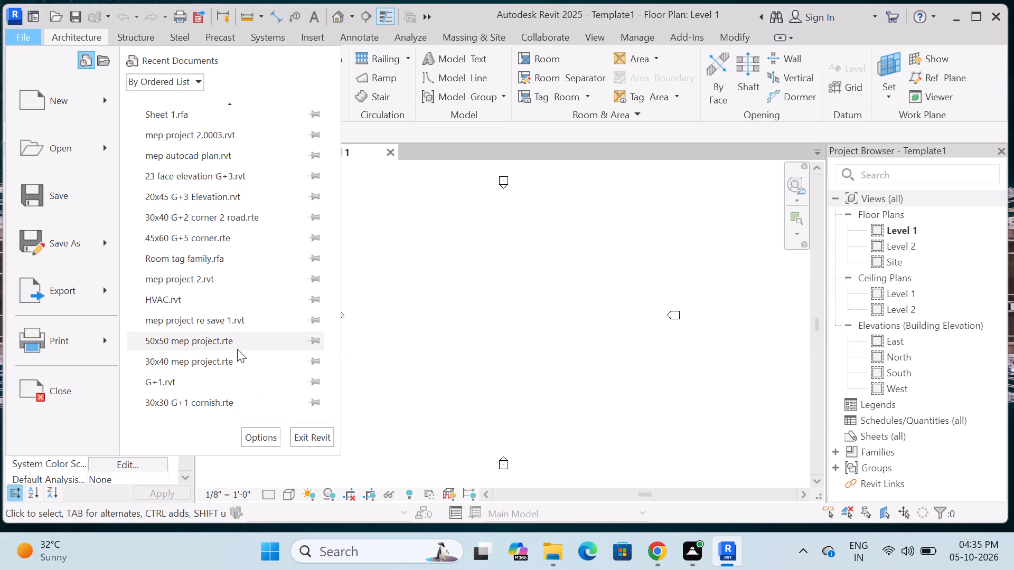
{"action": "scroll", "coordinate": [237, 349], "scroll_direction": "down", "scroll_amount": 3}
{"action": "scroll", "coordinate": [228, 405], "scroll_direction": "down", "scroll_amount": 3}
{"action": "scroll", "coordinate": [228, 403], "scroll_direction": "up", "scroll_amount": 4}
{"action": "scroll", "coordinate": [228, 403], "scroll_direction": "down", "scroll_amount": 4}
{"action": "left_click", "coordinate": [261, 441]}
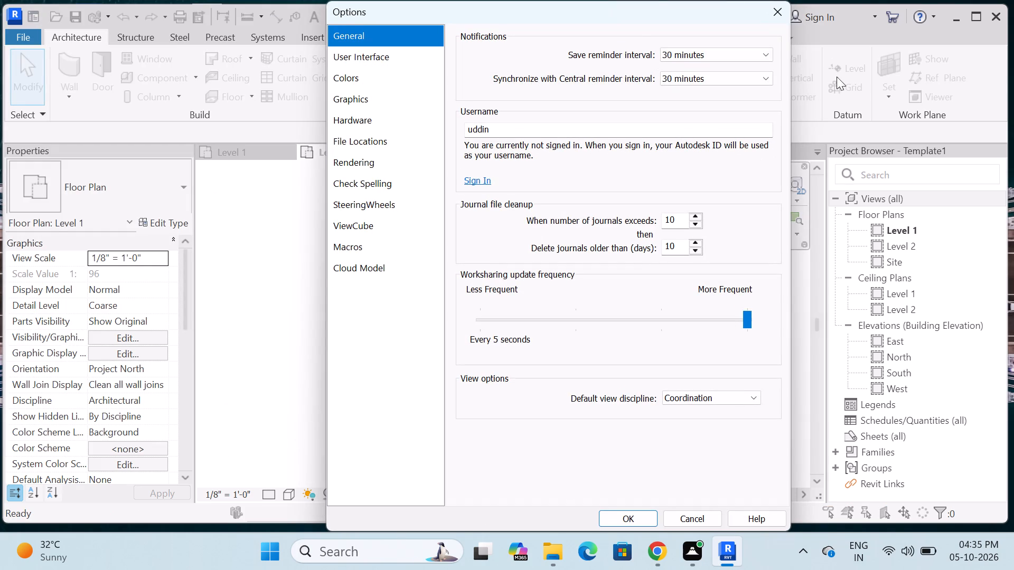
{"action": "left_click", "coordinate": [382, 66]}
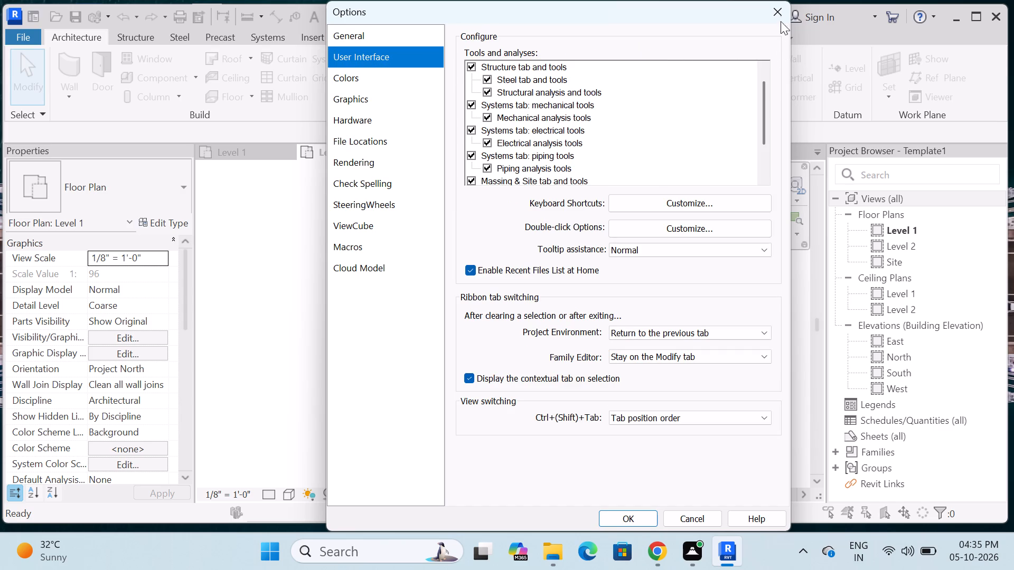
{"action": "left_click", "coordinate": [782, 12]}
Find the 30x45 G+2 Revit template in the Documents folder using the file previews, and open it.
{"action": "left_click", "coordinate": [32, 36]}
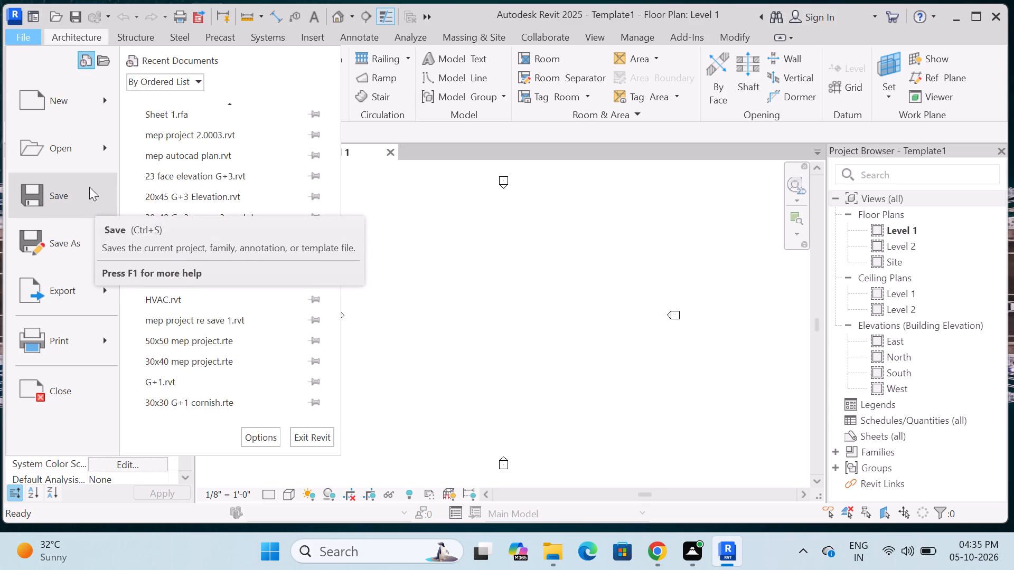
{"action": "left_click", "coordinate": [99, 147]}
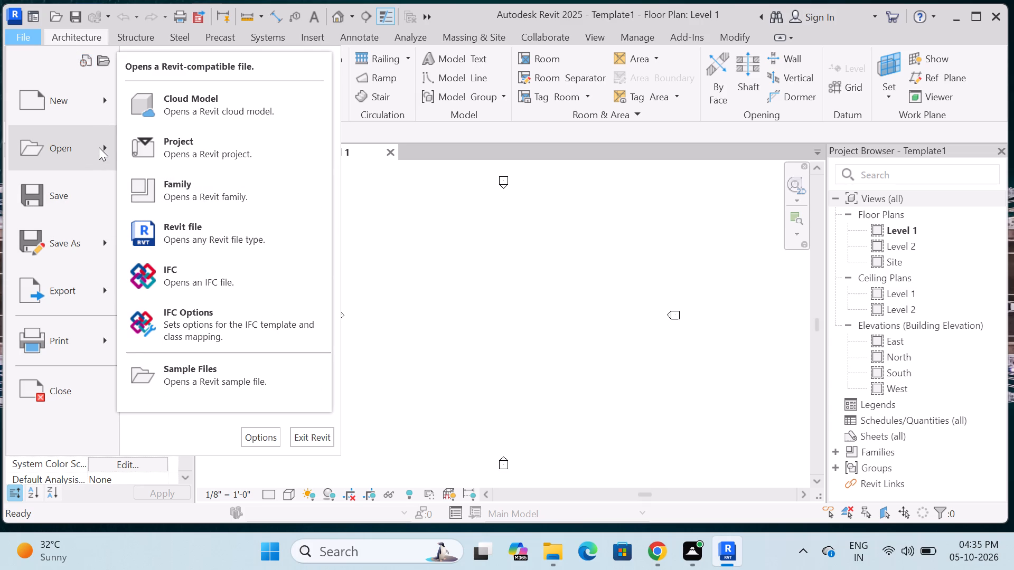
{"action": "left_click", "coordinate": [236, 231]}
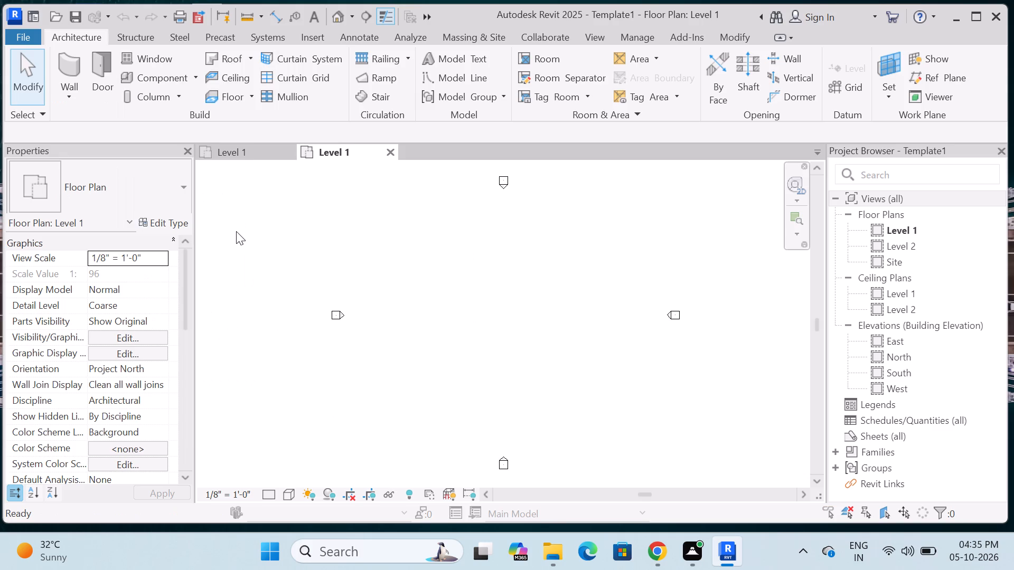
{"action": "scroll", "coordinate": [395, 224], "scroll_direction": "down", "scroll_amount": 6}
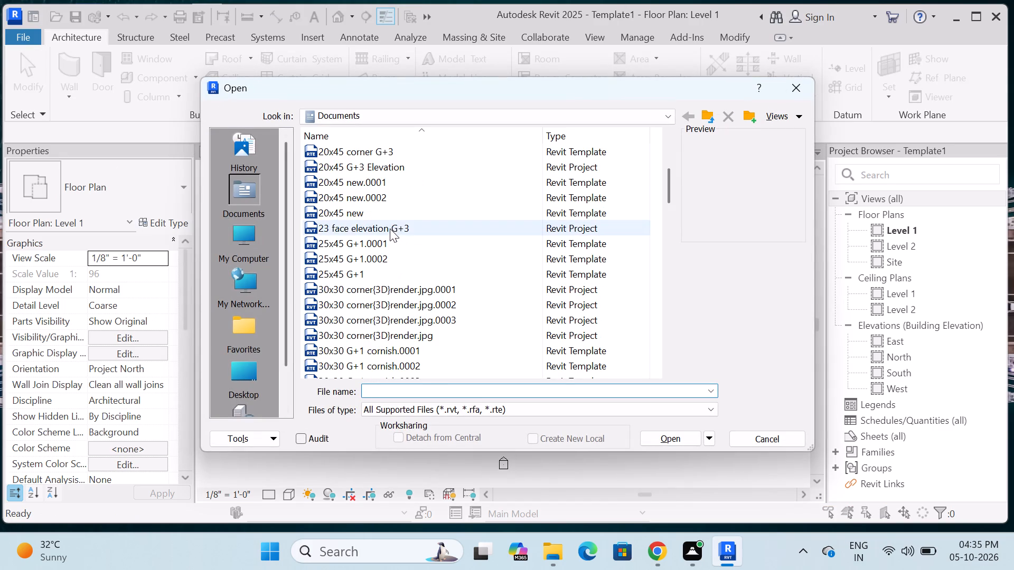
{"action": "scroll", "coordinate": [390, 229], "scroll_direction": "down", "scroll_amount": 20}
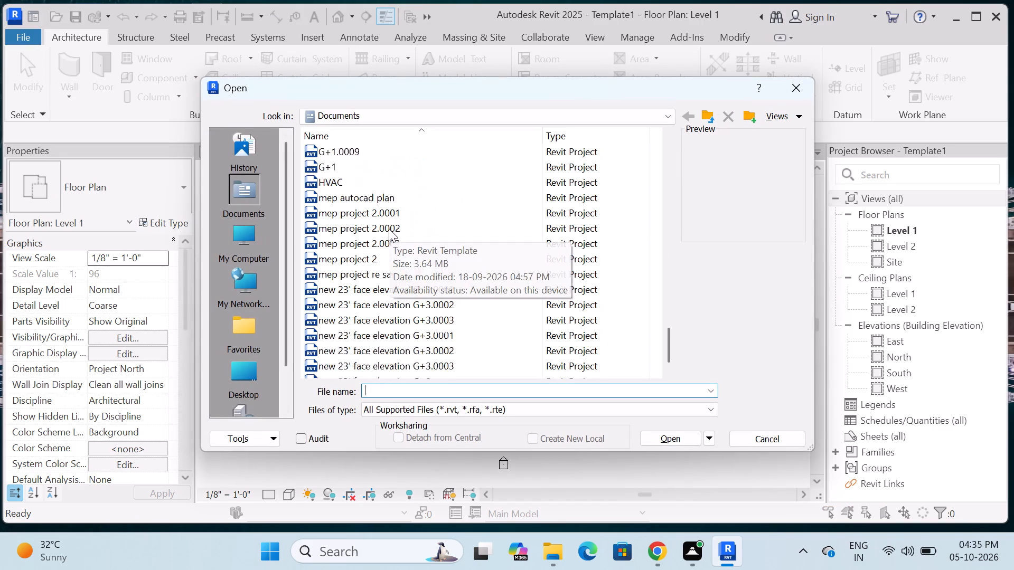
{"action": "scroll", "coordinate": [389, 229], "scroll_direction": "down", "scroll_amount": 8}
{"action": "scroll", "coordinate": [382, 249], "scroll_direction": "up", "scroll_amount": 17}
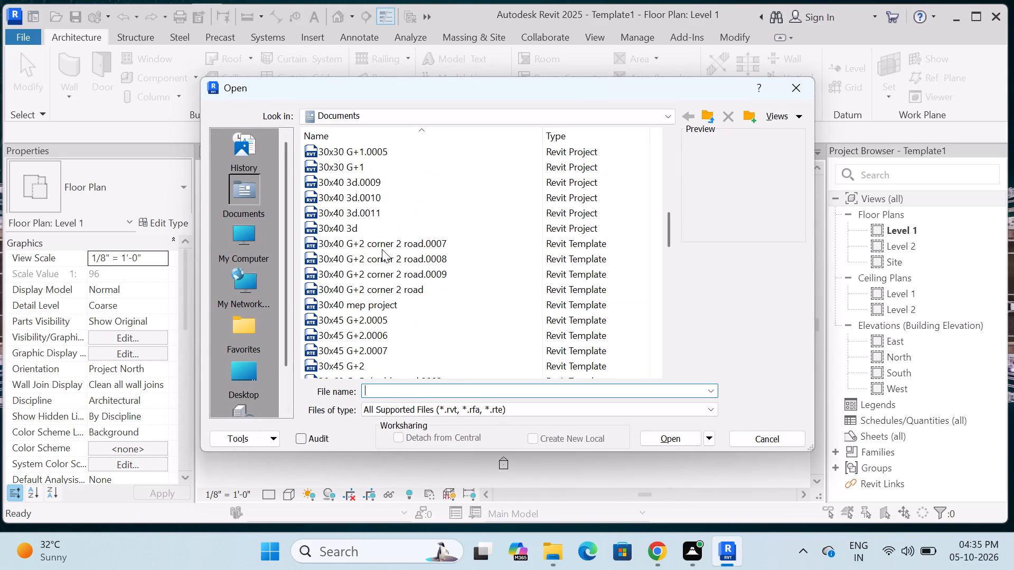
{"action": "left_click", "coordinate": [378, 199]}
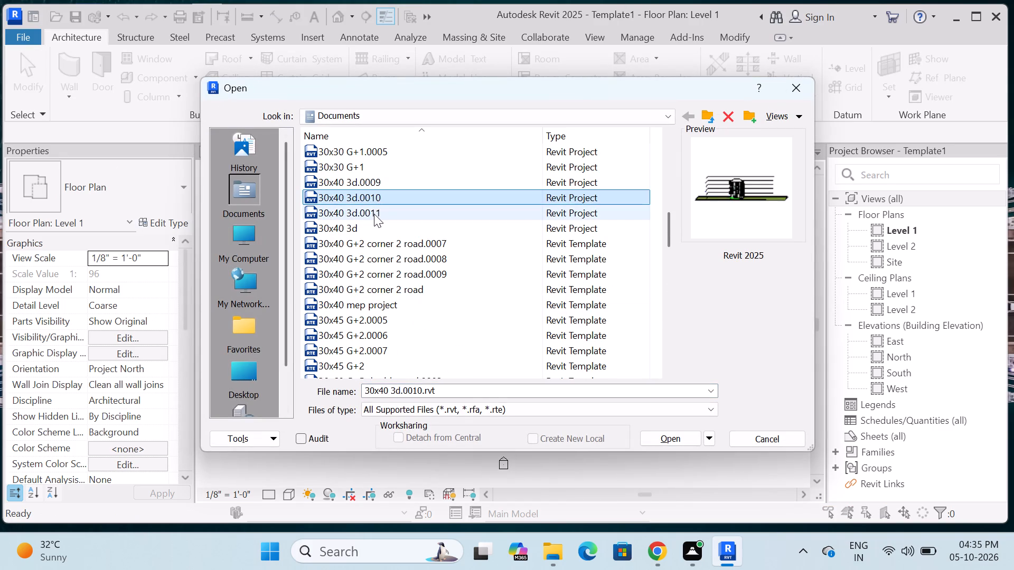
{"action": "left_click", "coordinate": [374, 214]}
{"action": "left_click", "coordinate": [374, 262]}
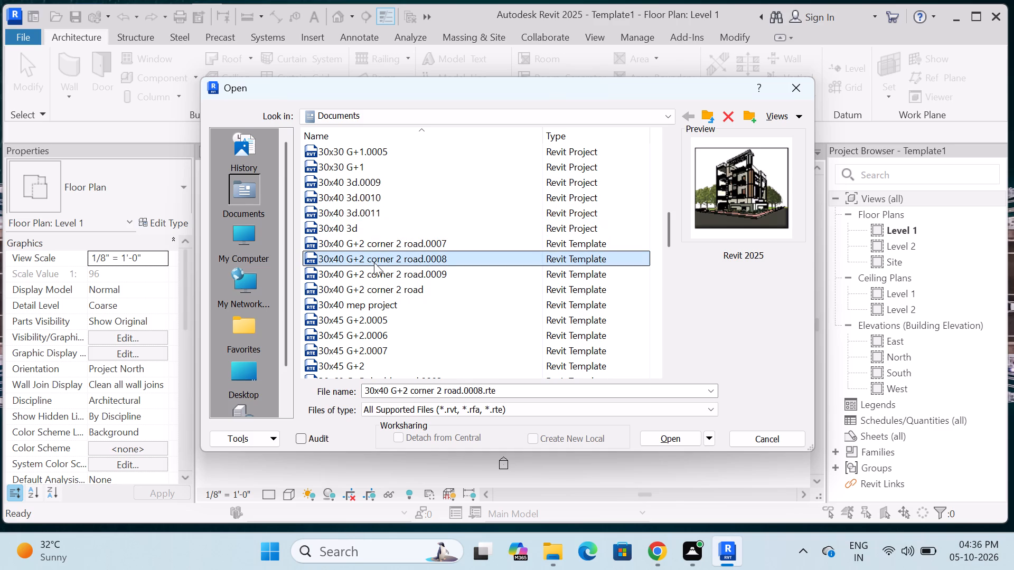
{"action": "left_click", "coordinate": [375, 278]}
{"action": "scroll", "coordinate": [375, 278], "scroll_direction": "down", "scroll_amount": 2}
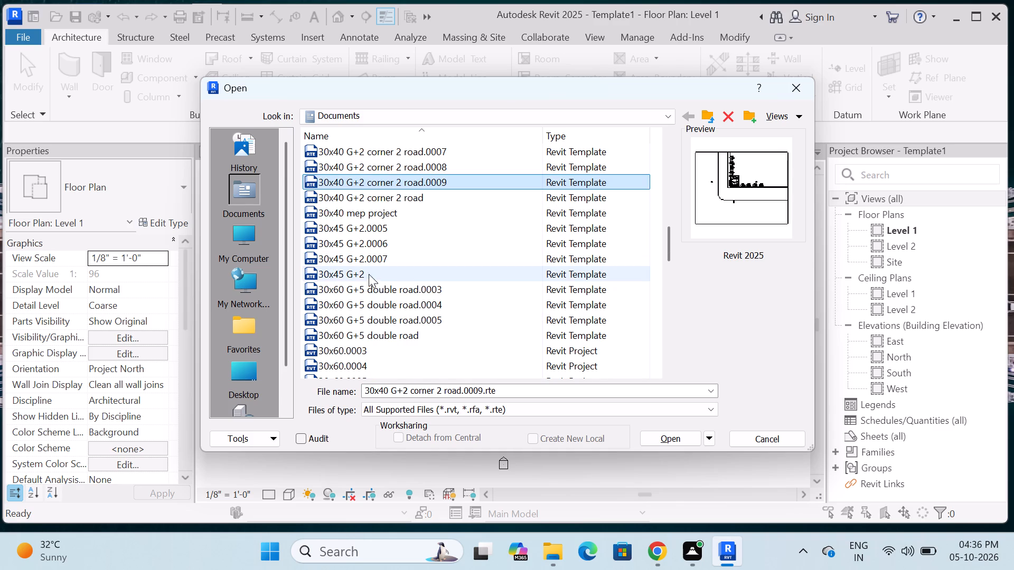
{"action": "left_click", "coordinate": [371, 260]}
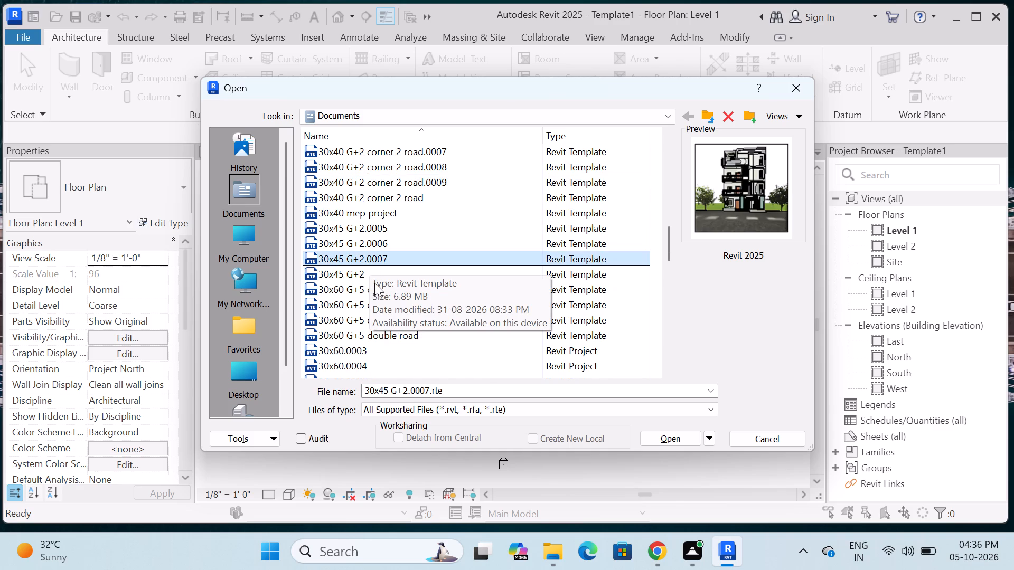
{"action": "left_click", "coordinate": [376, 279]}
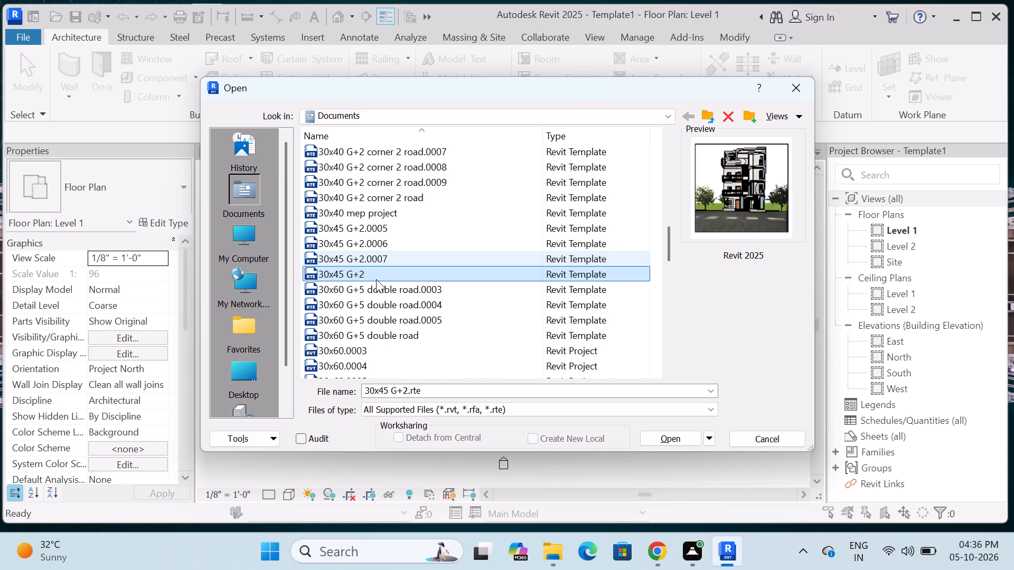
{"action": "left_click", "coordinate": [666, 440]}
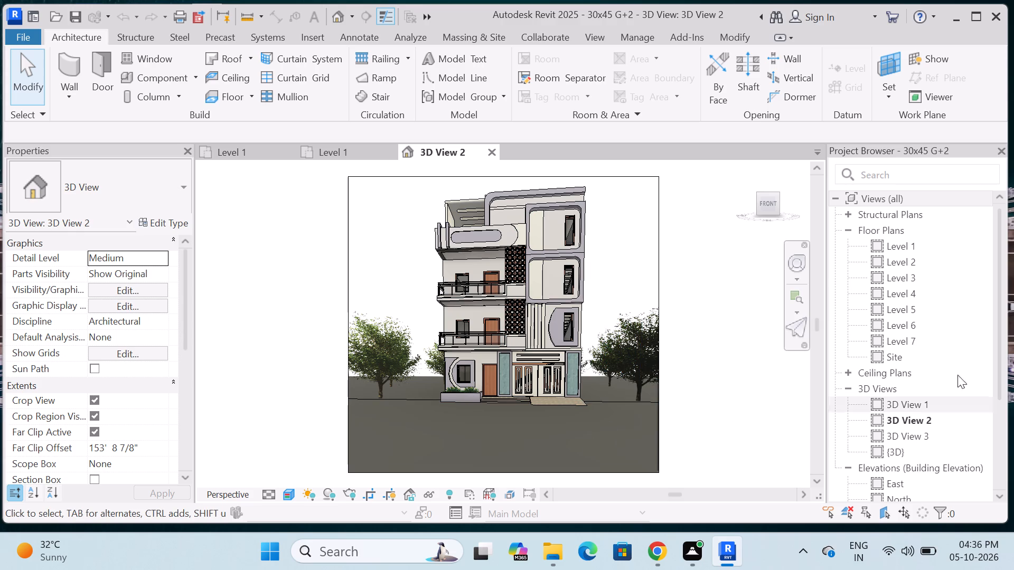
Open the Level 1 floor plan of the 30x45 G+2 file and examine its interior wall and room layout.
{"action": "double_click", "coordinate": [923, 245]}
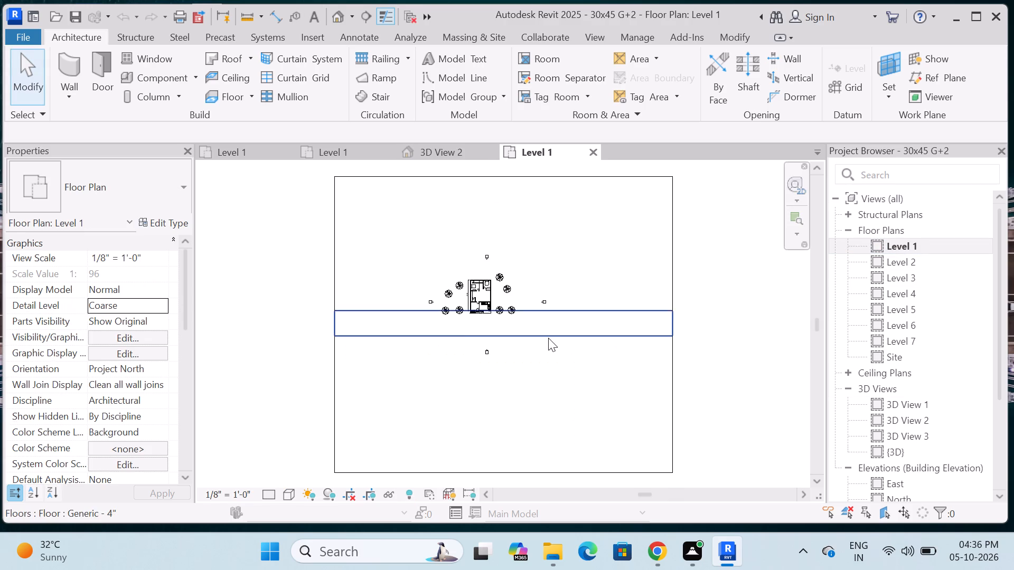
{"action": "scroll", "coordinate": [475, 305], "scroll_direction": "up", "scroll_amount": 16}
{"action": "scroll", "coordinate": [477, 289], "scroll_direction": "down", "scroll_amount": 4}
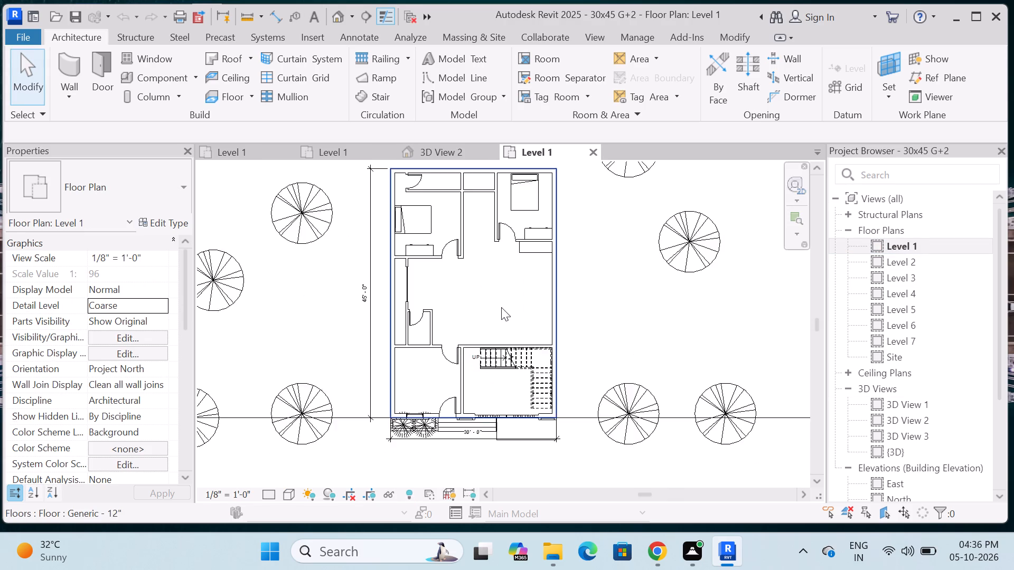
{"action": "scroll", "coordinate": [501, 307], "scroll_direction": "up", "scroll_amount": 4}
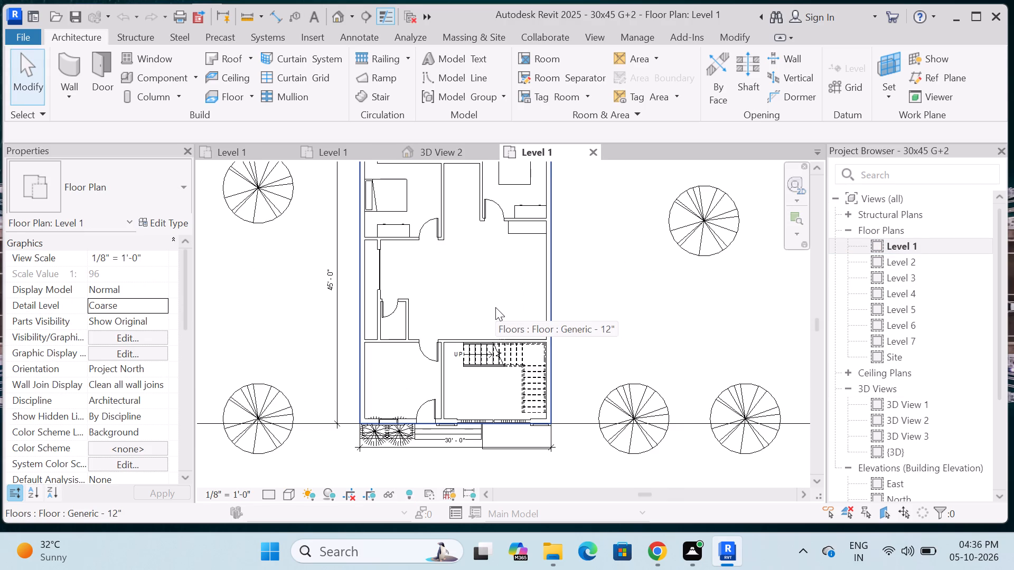
{"action": "scroll", "coordinate": [493, 309], "scroll_direction": "down", "scroll_amount": 2}
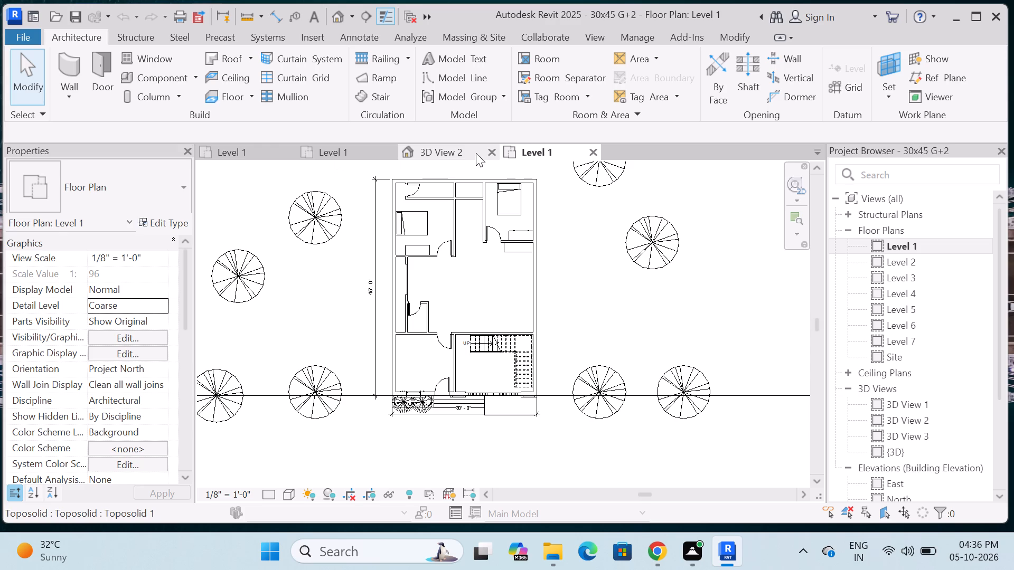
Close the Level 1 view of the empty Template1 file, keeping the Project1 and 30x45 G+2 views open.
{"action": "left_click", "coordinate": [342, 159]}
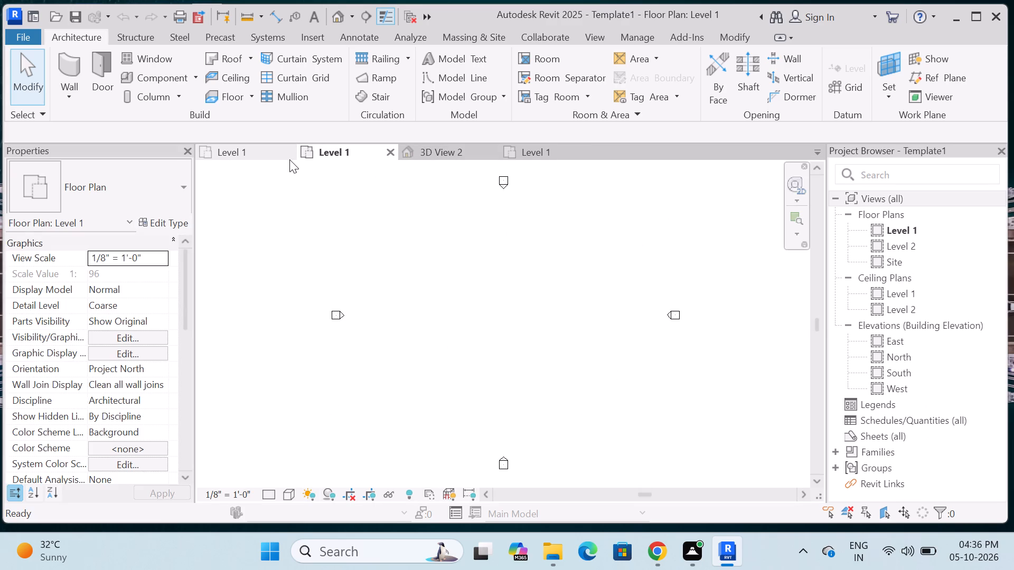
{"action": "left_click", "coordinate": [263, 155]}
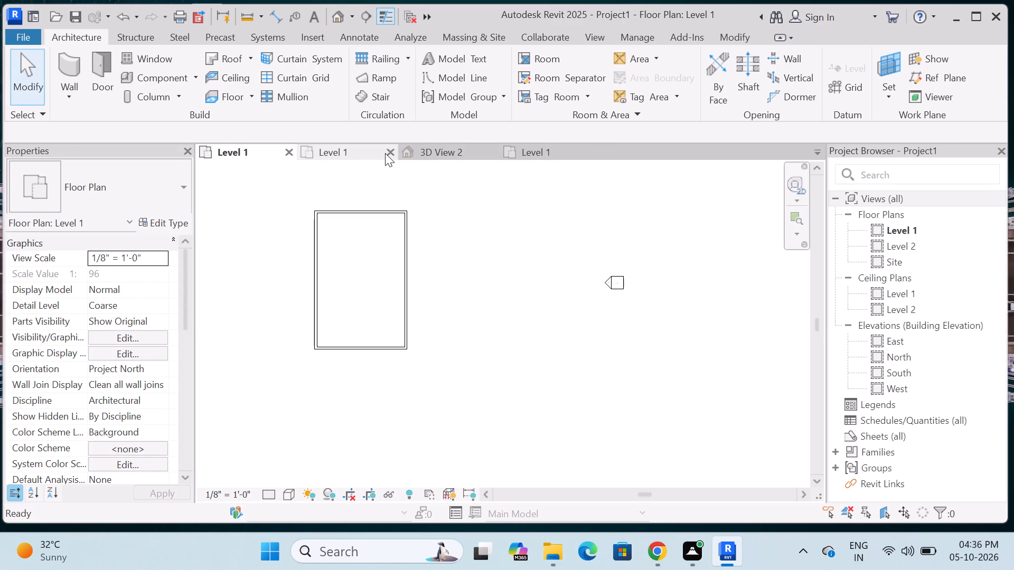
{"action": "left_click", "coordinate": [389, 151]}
Switch to the Level 1 floor plan of the 30x45 G+2 file.
{"action": "left_click", "coordinate": [436, 149]}
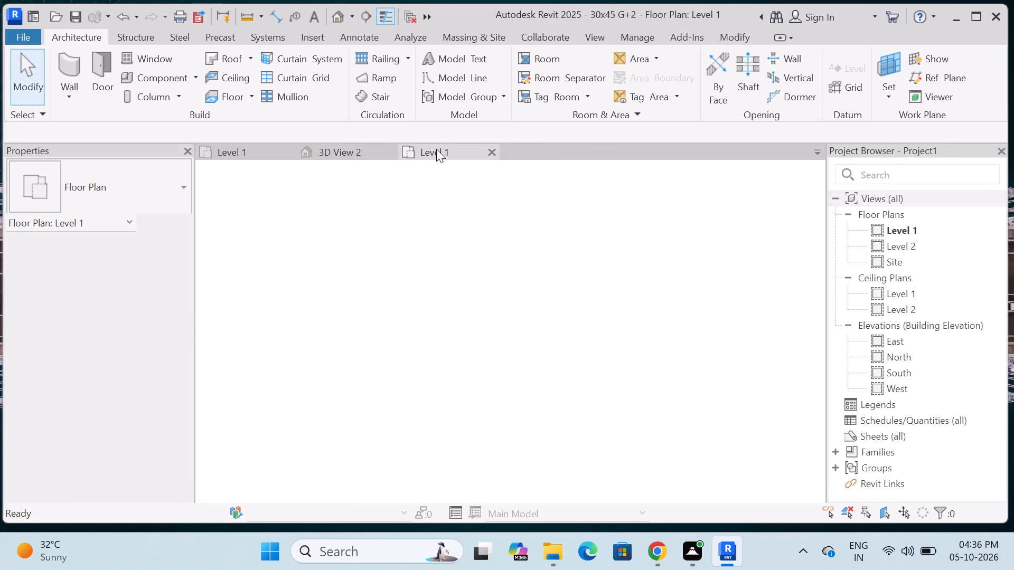
Examine the Level 1 plan of the 30x45 G+2 file, covering its bedrooms, interior walls, doors, staircase and overall dimensions.
{"action": "scroll", "coordinate": [468, 363], "scroll_direction": "up", "scroll_amount": 5}
{"action": "scroll", "coordinate": [442, 326], "scroll_direction": "down", "scroll_amount": 4}
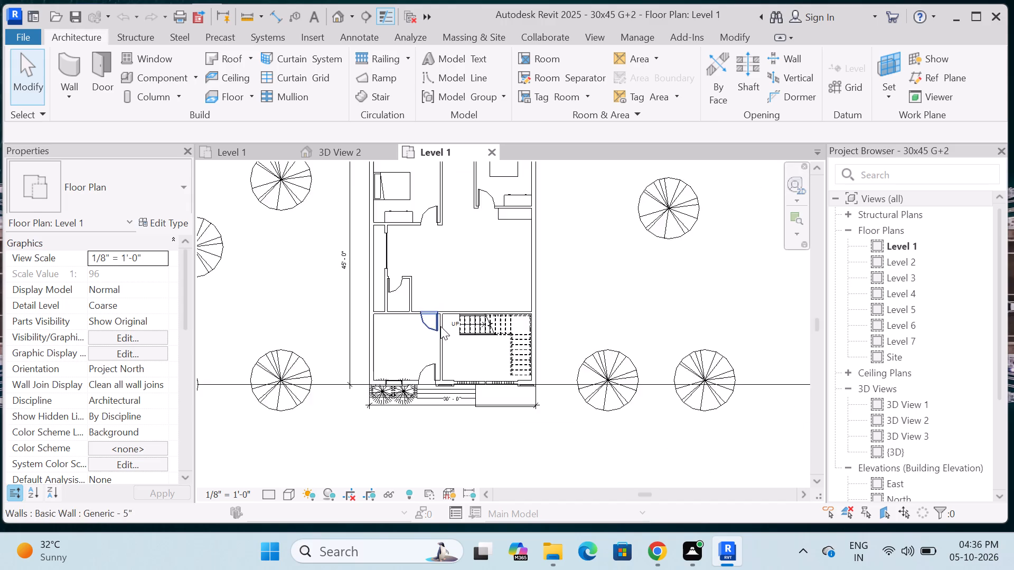
{"action": "scroll", "coordinate": [466, 382], "scroll_direction": "up", "scroll_amount": 4}
{"action": "scroll", "coordinate": [449, 402], "scroll_direction": "down", "scroll_amount": 6}
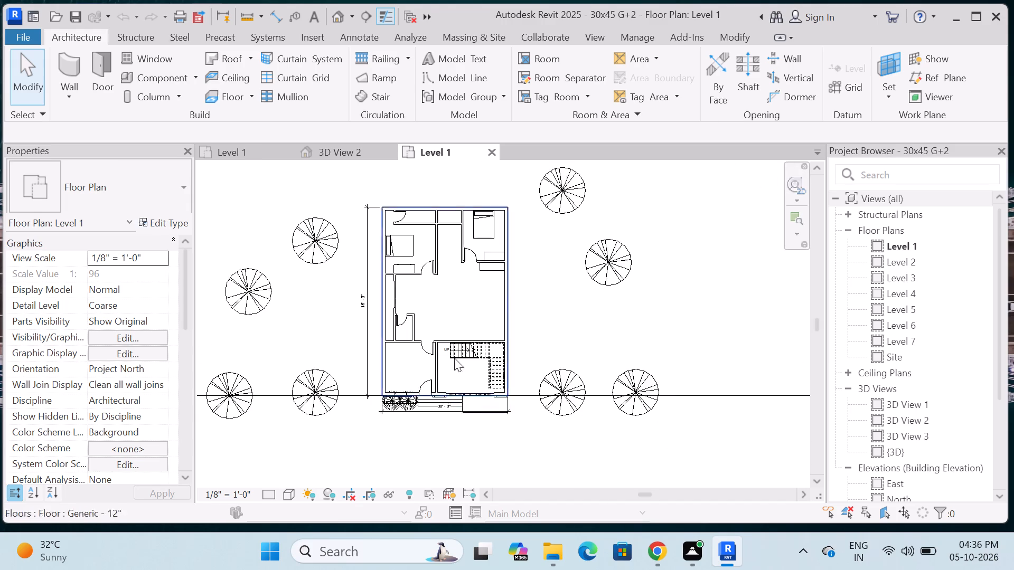
{"action": "scroll", "coordinate": [447, 328], "scroll_direction": "up", "scroll_amount": 3}
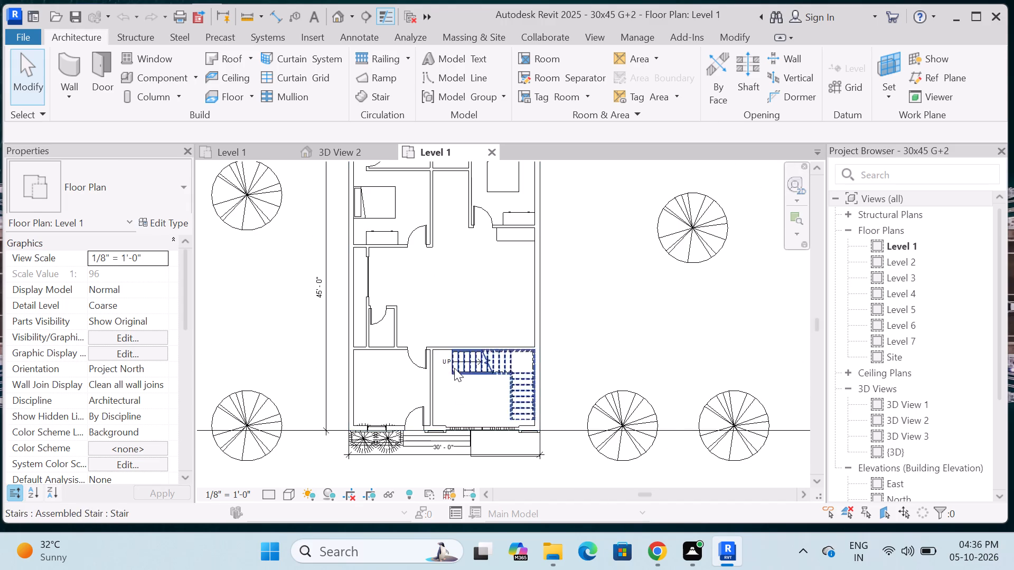
{"action": "scroll", "coordinate": [455, 369], "scroll_direction": "up", "scroll_amount": 3}
{"action": "scroll", "coordinate": [399, 360], "scroll_direction": "down", "scroll_amount": 5}
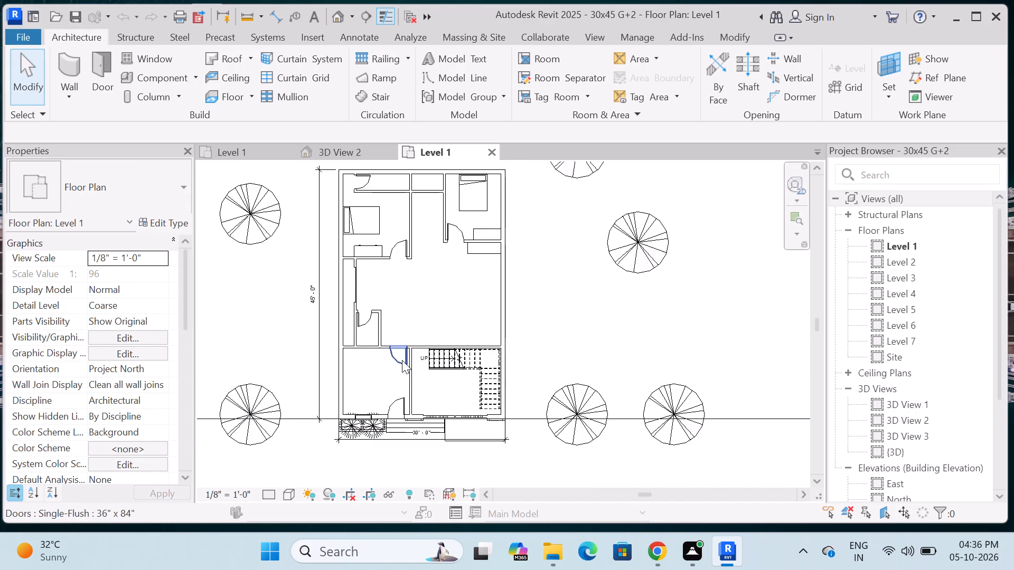
{"action": "scroll", "coordinate": [408, 385], "scroll_direction": "up", "scroll_amount": 2}
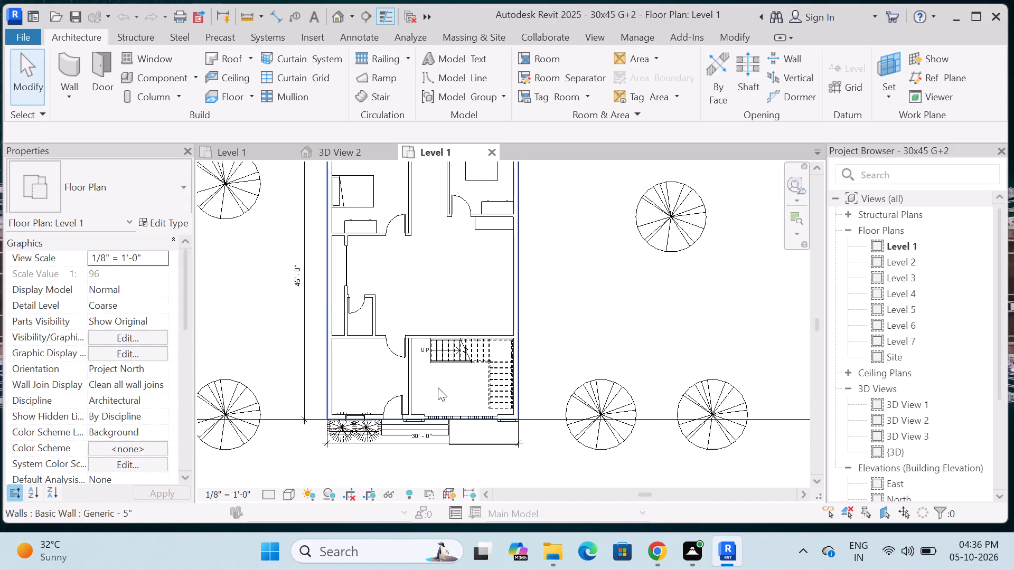
{"action": "scroll", "coordinate": [436, 388], "scroll_direction": "down", "scroll_amount": 2}
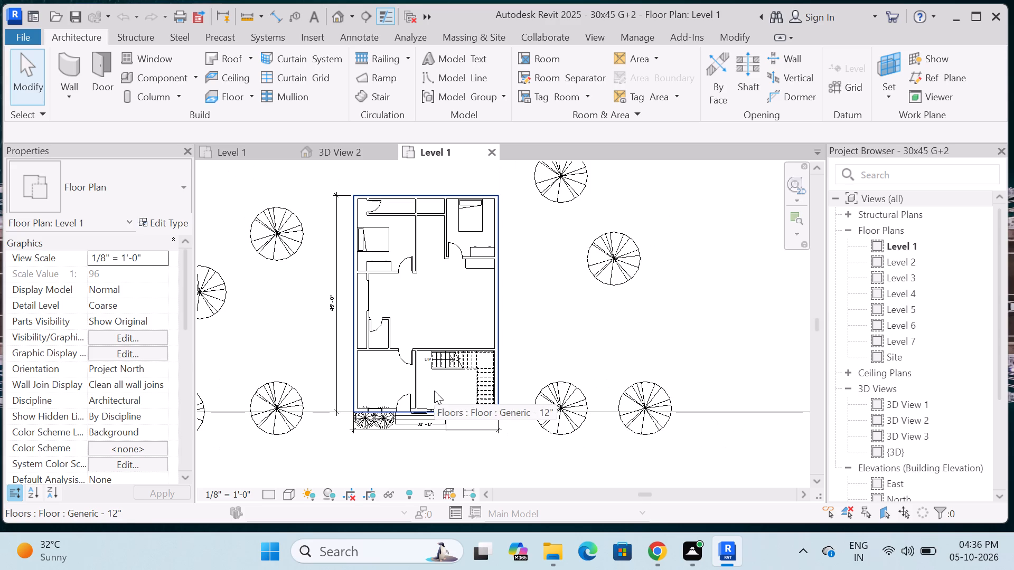
{"action": "scroll", "coordinate": [358, 319], "scroll_direction": "up", "scroll_amount": 3}
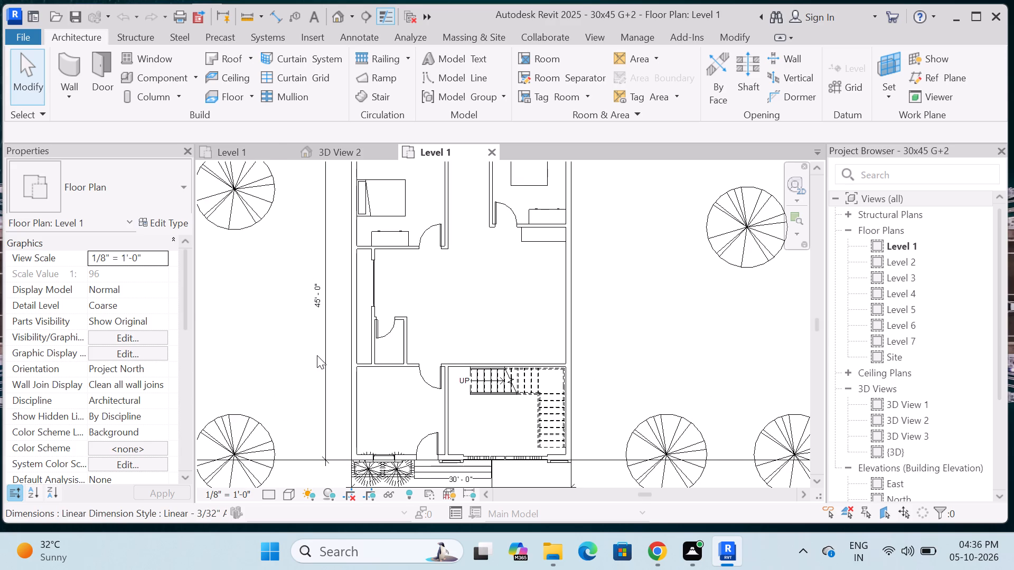
{"action": "scroll", "coordinate": [321, 357], "scroll_direction": "down", "scroll_amount": 2}
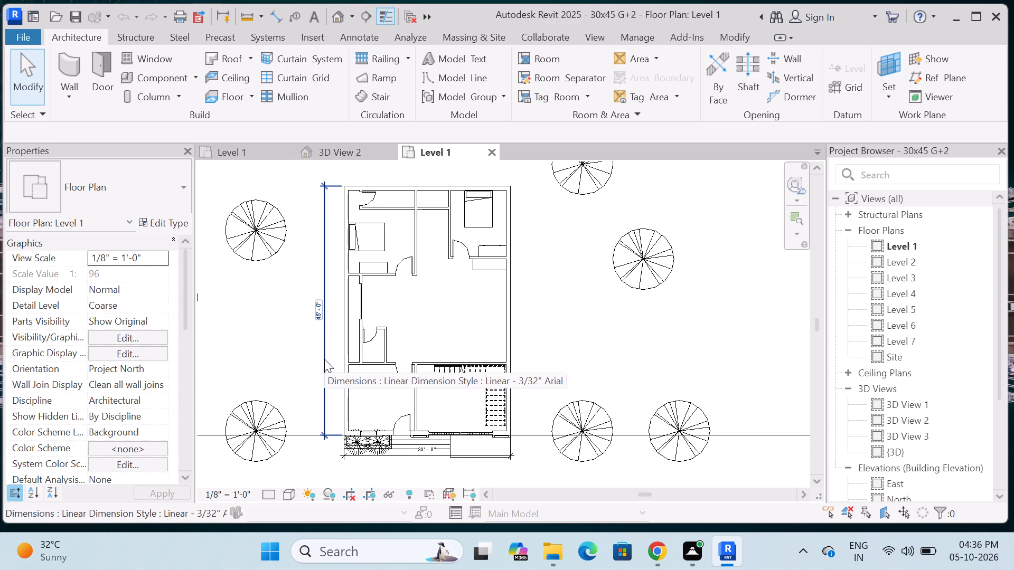
{"action": "scroll", "coordinate": [324, 359], "scroll_direction": "down", "scroll_amount": 2}
{"action": "scroll", "coordinate": [488, 342], "scroll_direction": "up", "scroll_amount": 3}
{"action": "scroll", "coordinate": [421, 313], "scroll_direction": "down", "scroll_amount": 2}
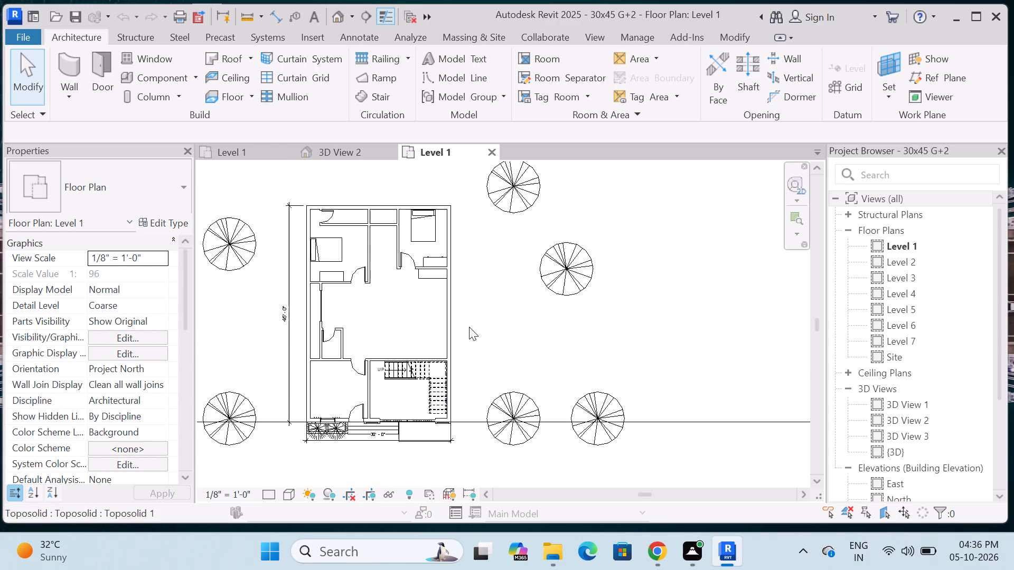
{"action": "scroll", "coordinate": [321, 246], "scroll_direction": "up", "scroll_amount": 8}
{"action": "scroll", "coordinate": [481, 252], "scroll_direction": "down", "scroll_amount": 7}
{"action": "scroll", "coordinate": [459, 270], "scroll_direction": "up", "scroll_amount": 2}
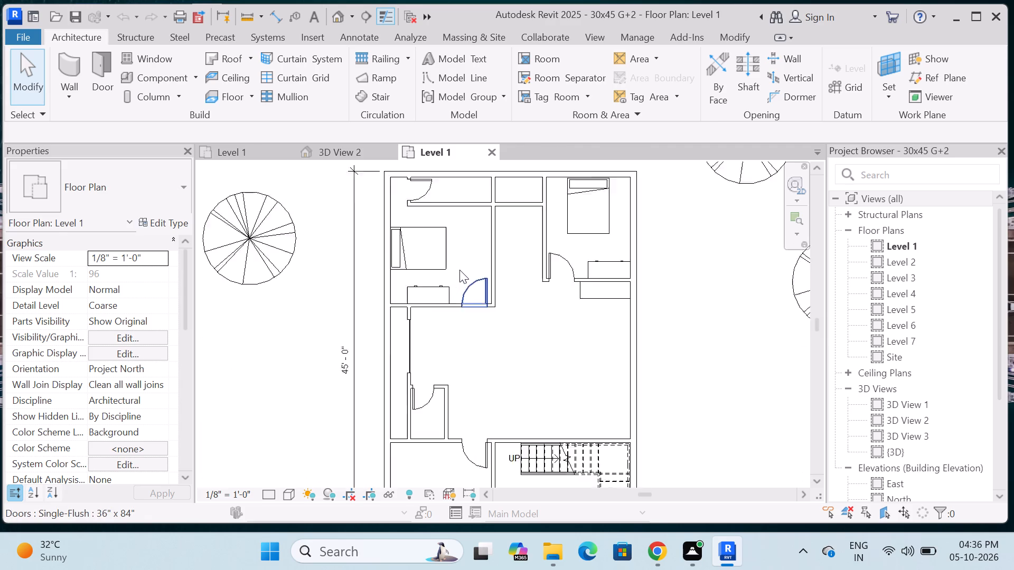
{"action": "scroll", "coordinate": [459, 270], "scroll_direction": "up", "scroll_amount": 5}
{"action": "scroll", "coordinate": [410, 302], "scroll_direction": "down", "scroll_amount": 6}
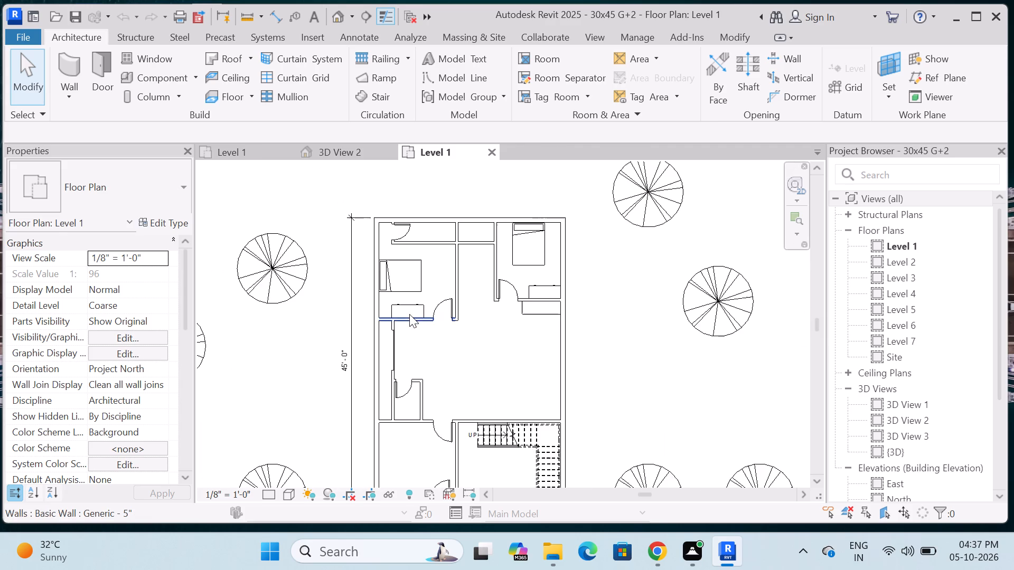
{"action": "scroll", "coordinate": [437, 274], "scroll_direction": "up", "scroll_amount": 4}
{"action": "scroll", "coordinate": [437, 274], "scroll_direction": "down", "scroll_amount": 7}
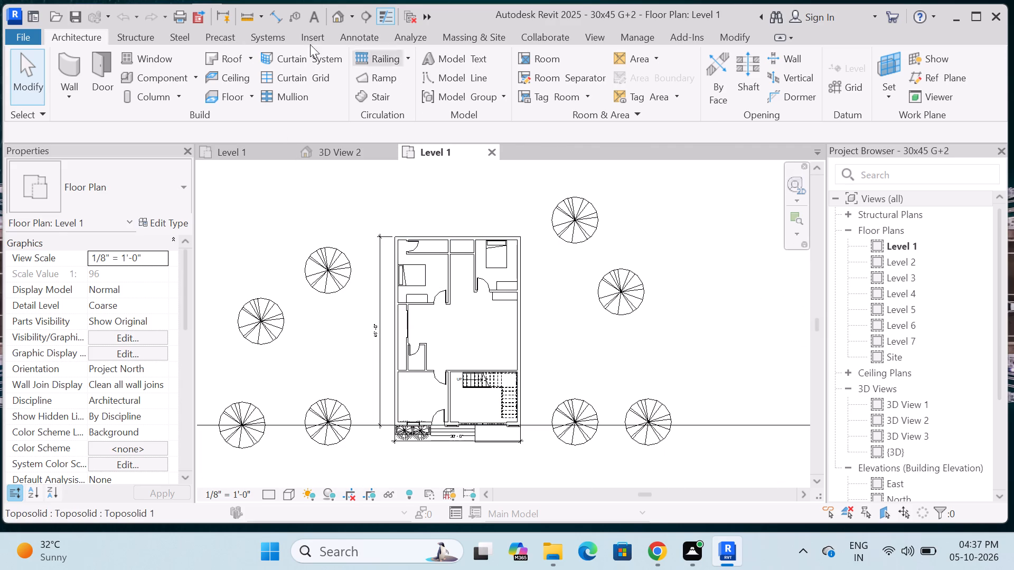
Add aligned dimensions for the inside width and length of the upper-left bedroom, measured between wall faces.
{"action": "left_click", "coordinate": [268, 16]}
{"action": "scroll", "coordinate": [433, 273], "scroll_direction": "up", "scroll_amount": 8}
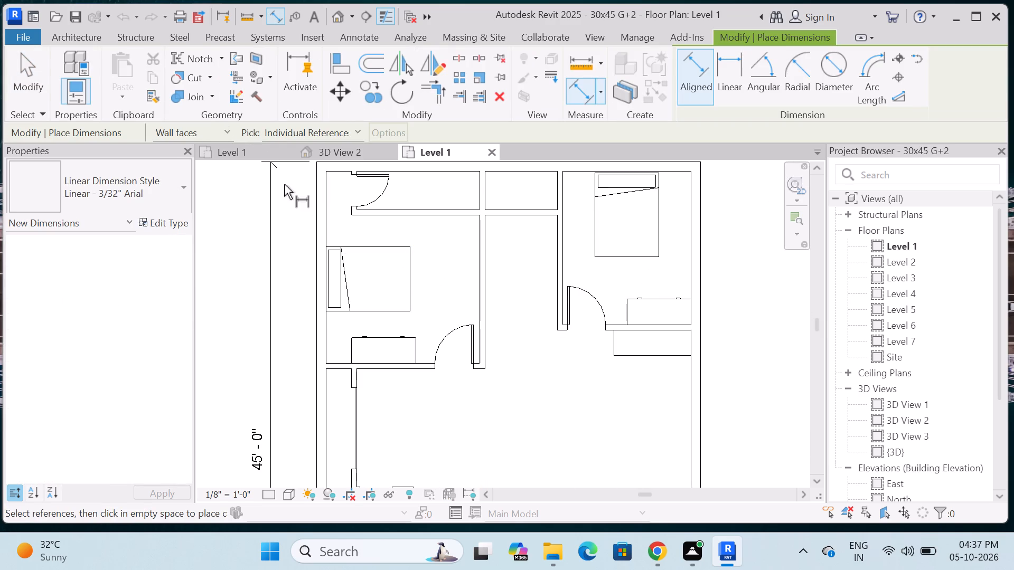
{"action": "left_click", "coordinate": [327, 221]}
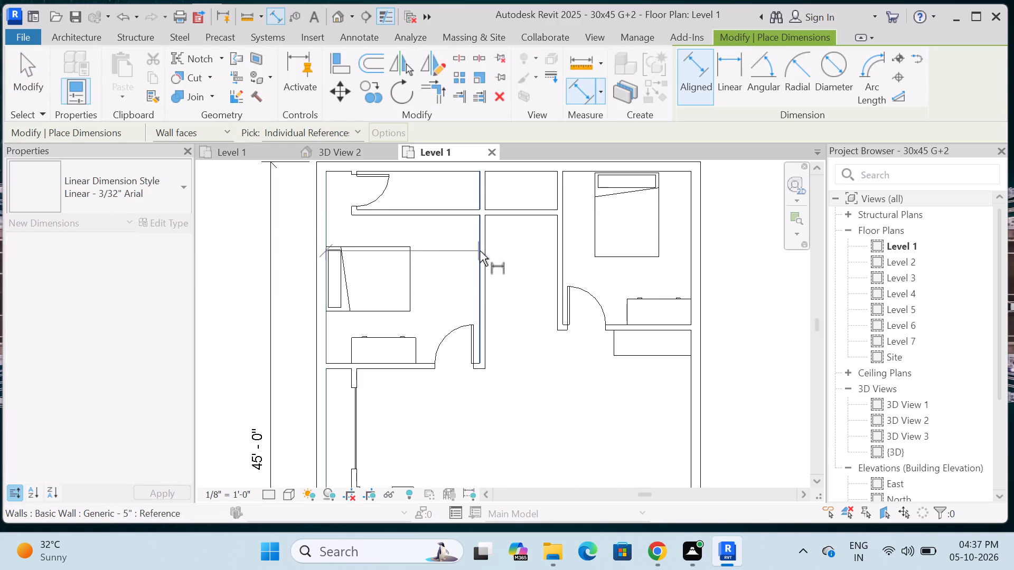
{"action": "left_click", "coordinate": [480, 251]}
{"action": "left_click", "coordinate": [454, 275]}
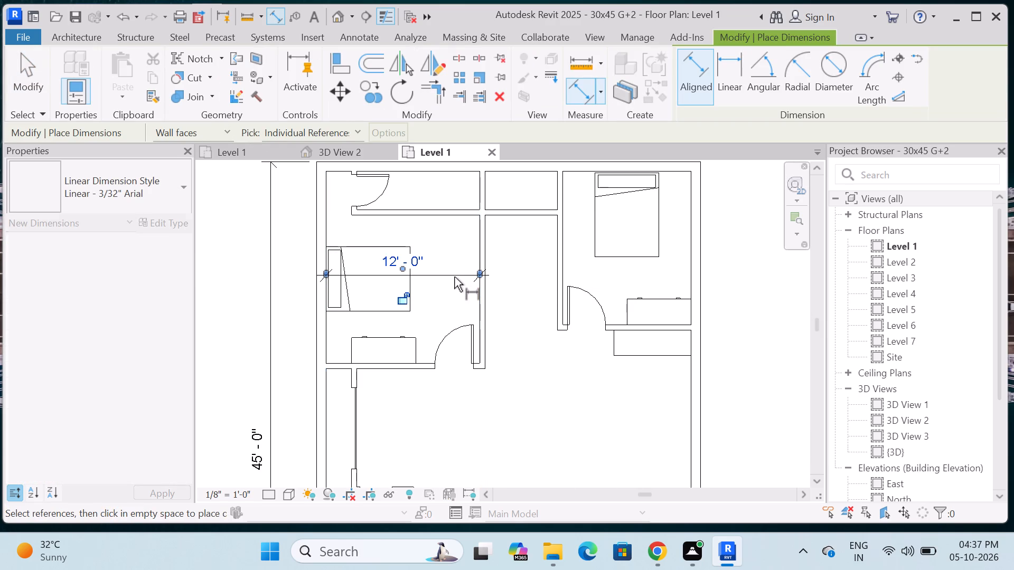
{"action": "left_click", "coordinate": [434, 175]}
{"action": "scroll", "coordinate": [422, 369], "scroll_direction": "up", "scroll_amount": 5}
{"action": "left_click", "coordinate": [428, 355]}
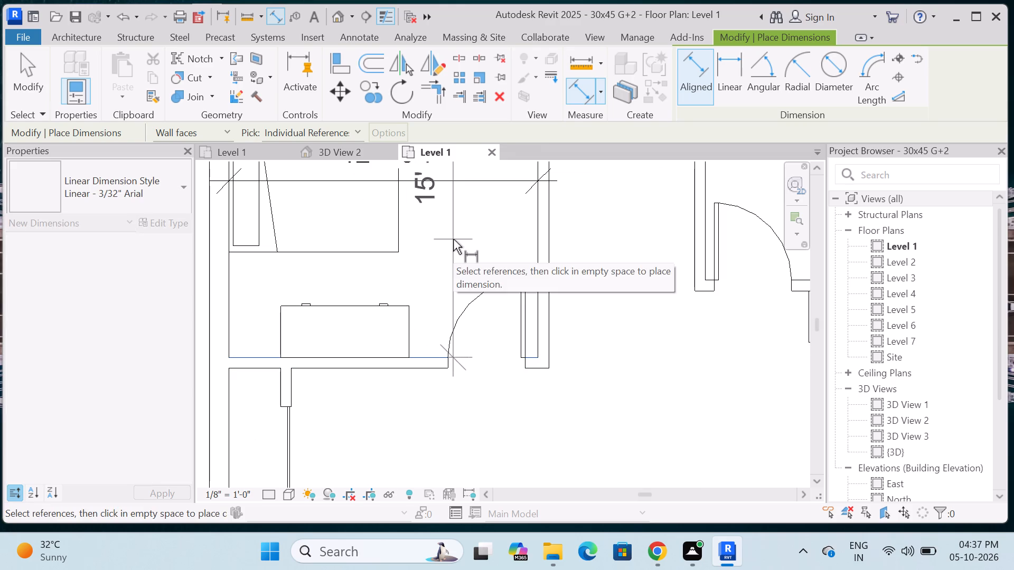
{"action": "left_click", "coordinate": [453, 239]}
Dimension the inside depth and width of the small room between the two bedrooms along the top outer wall.
{"action": "scroll", "coordinate": [434, 261], "scroll_direction": "down", "scroll_amount": 7}
{"action": "scroll", "coordinate": [520, 239], "scroll_direction": "down", "scroll_amount": 4}
{"action": "scroll", "coordinate": [513, 198], "scroll_direction": "up", "scroll_amount": 8}
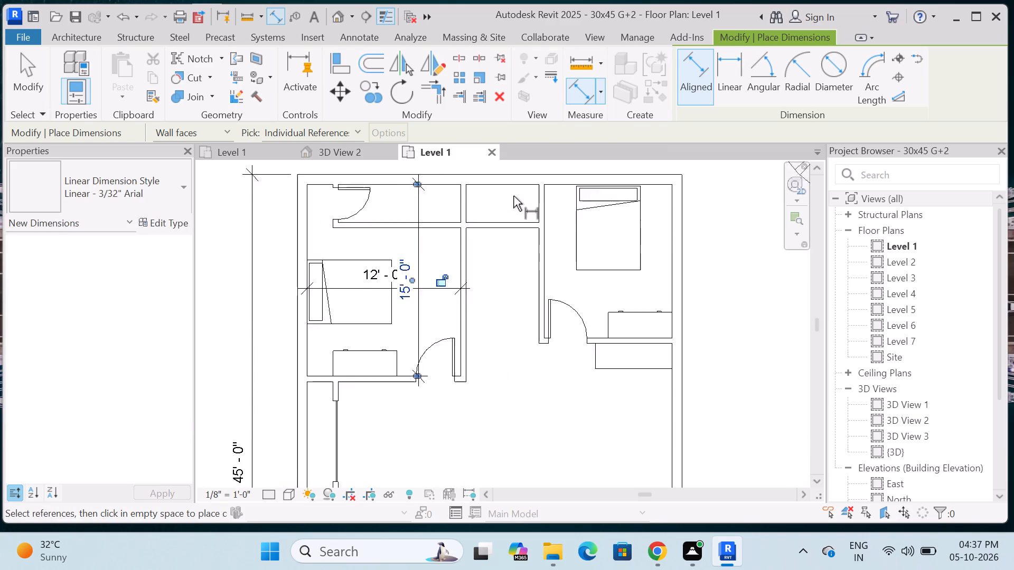
{"action": "scroll", "coordinate": [513, 196], "scroll_direction": "up", "scroll_amount": 5}
{"action": "scroll", "coordinate": [493, 248], "scroll_direction": "down", "scroll_amount": 4}
{"action": "scroll", "coordinate": [484, 204], "scroll_direction": "up", "scroll_amount": 4}
{"action": "left_click", "coordinate": [484, 204]}
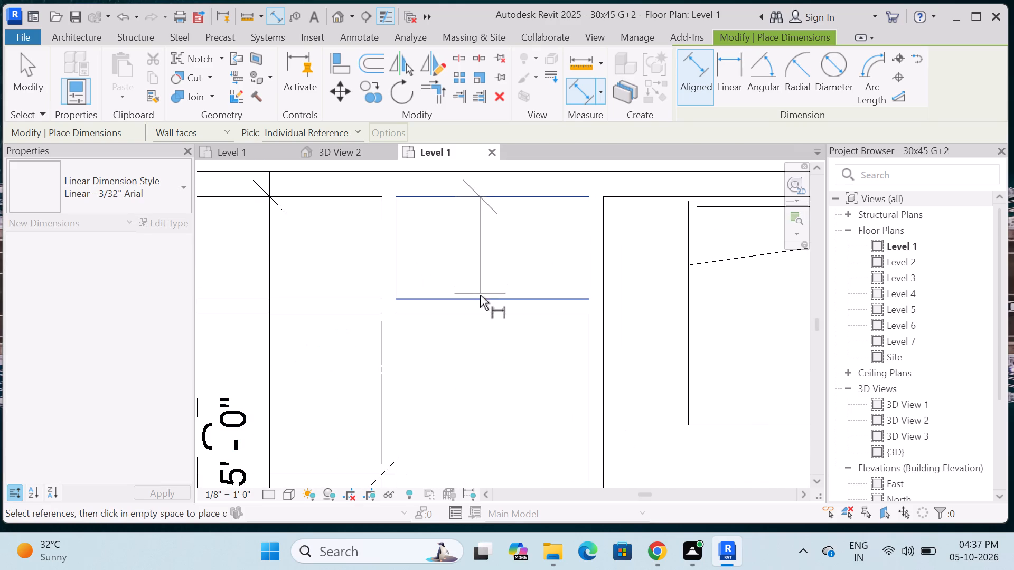
{"action": "left_click", "coordinate": [480, 298]}
{"action": "left_click", "coordinate": [494, 257]}
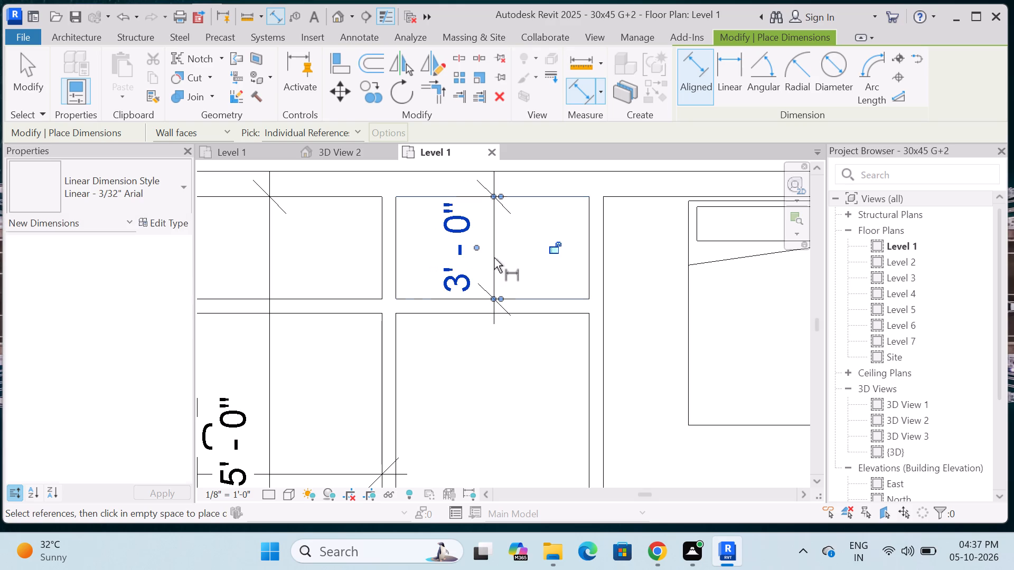
{"action": "left_click", "coordinate": [400, 245]}
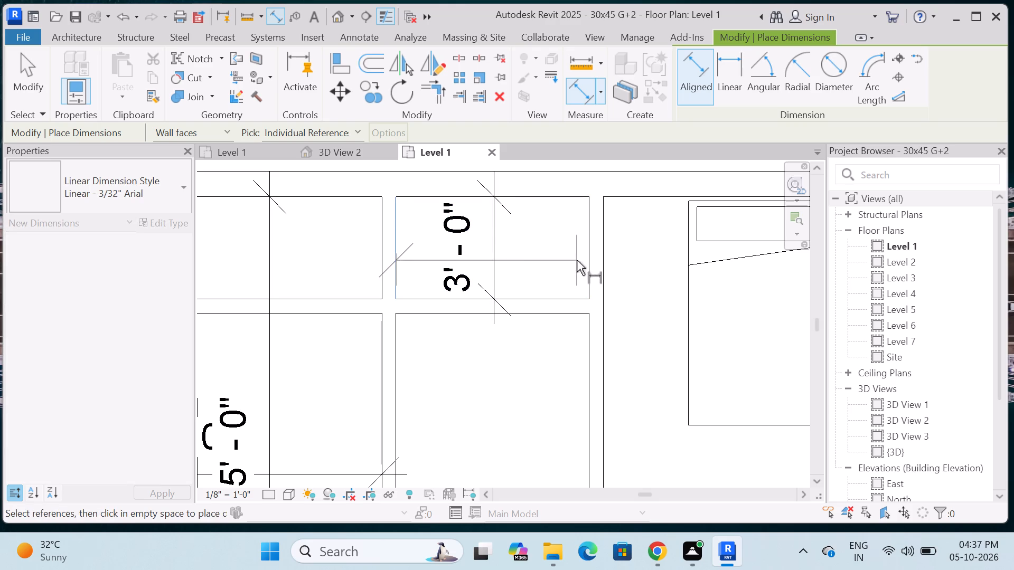
{"action": "left_click", "coordinate": [586, 260]}
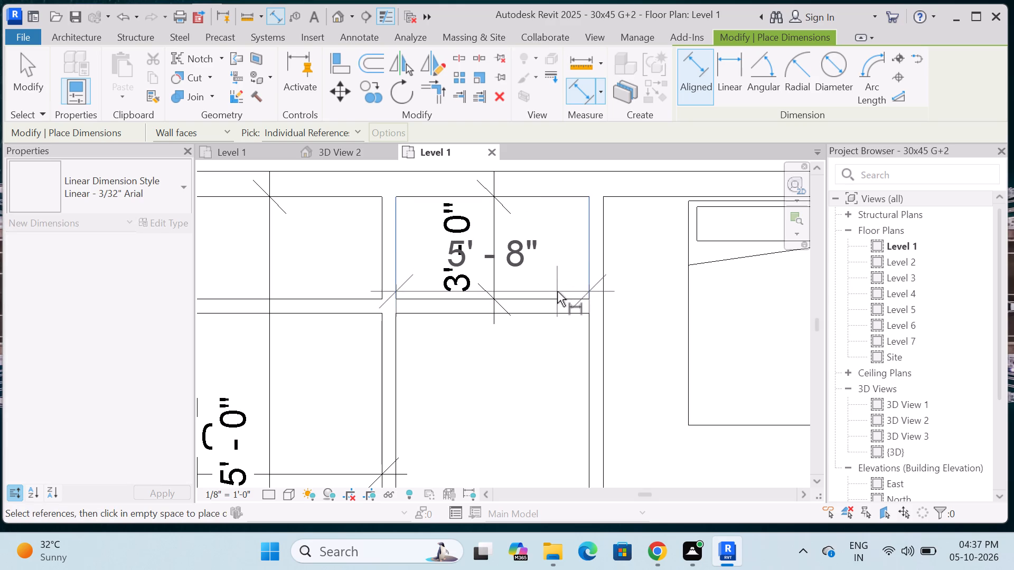
{"action": "left_click", "coordinate": [557, 291]}
Dimension the inside width and length of the upper-right bedroom between its wall faces.
{"action": "scroll", "coordinate": [549, 249], "scroll_direction": "down", "scroll_amount": 7}
{"action": "scroll", "coordinate": [599, 322], "scroll_direction": "up", "scroll_amount": 4}
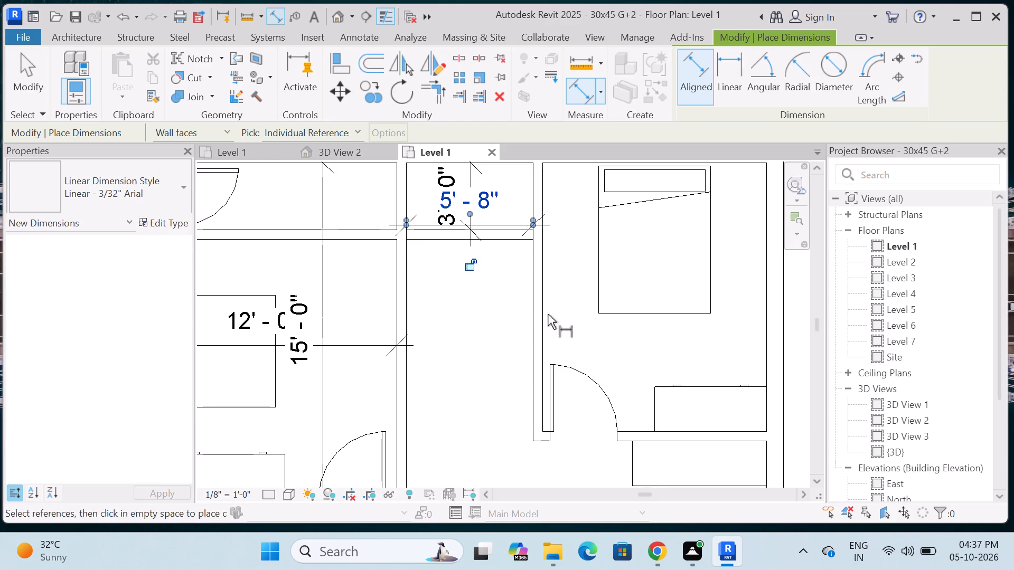
{"action": "left_click", "coordinate": [545, 310]}
{"action": "scroll", "coordinate": [550, 309], "scroll_direction": "down", "scroll_amount": 4}
{"action": "scroll", "coordinate": [684, 308], "scroll_direction": "up", "scroll_amount": 4}
{"action": "left_click", "coordinate": [665, 310]}
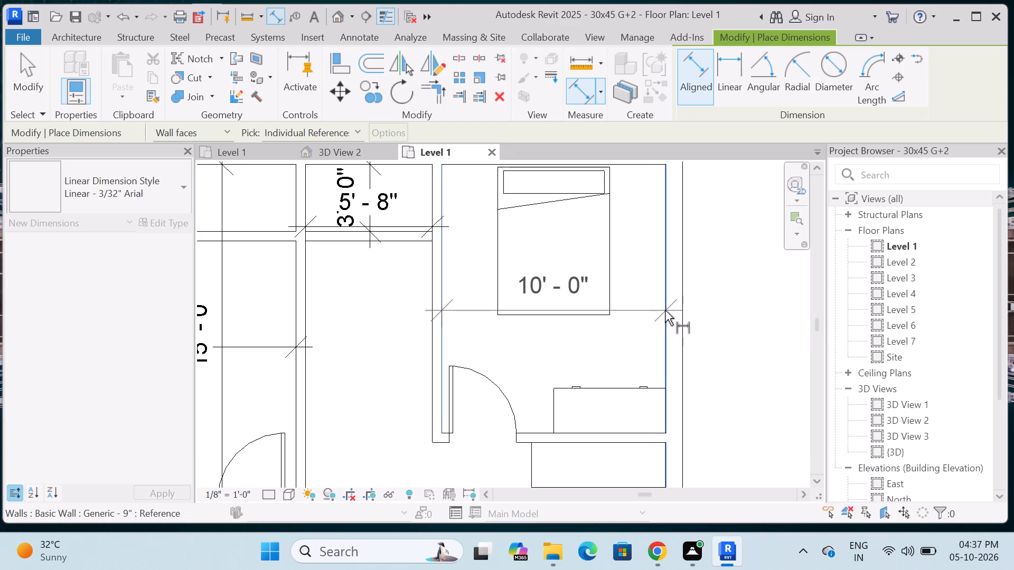
{"action": "left_click", "coordinate": [621, 343]}
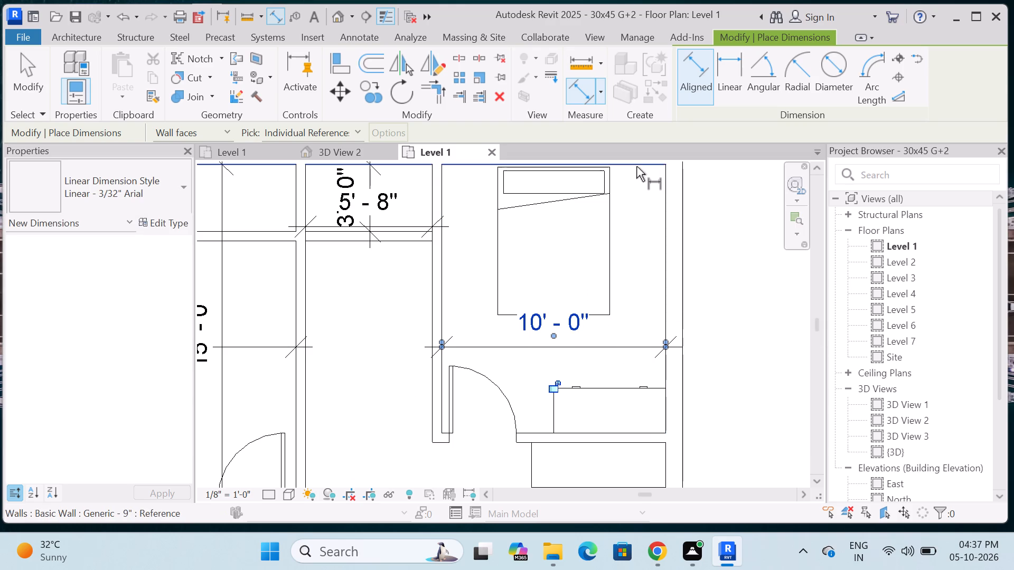
{"action": "left_click", "coordinate": [636, 166]}
{"action": "scroll", "coordinate": [553, 450], "scroll_direction": "up", "scroll_amount": 7}
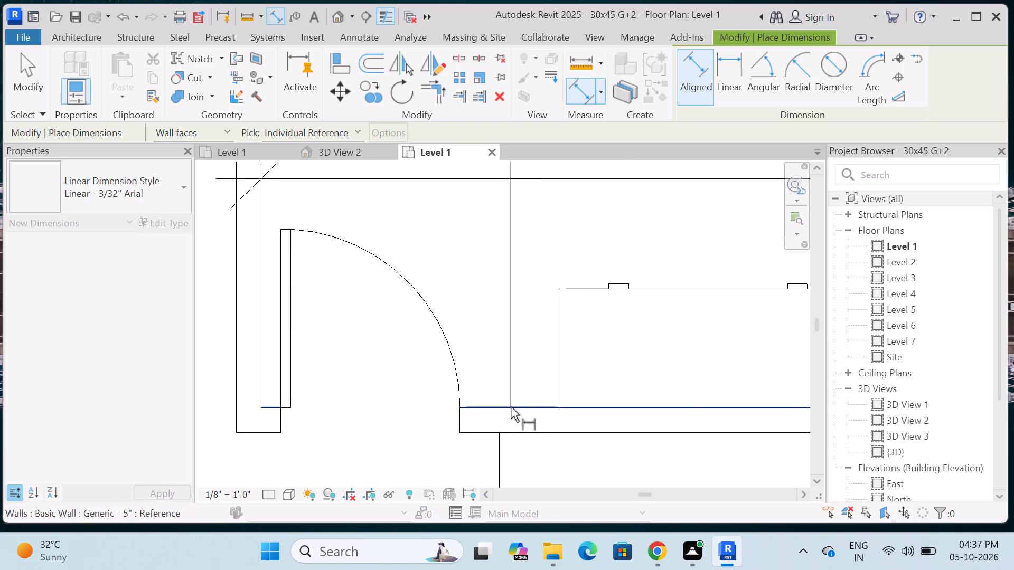
{"action": "left_click", "coordinate": [511, 407]}
{"action": "scroll", "coordinate": [512, 406], "scroll_direction": "down", "scroll_amount": 8}
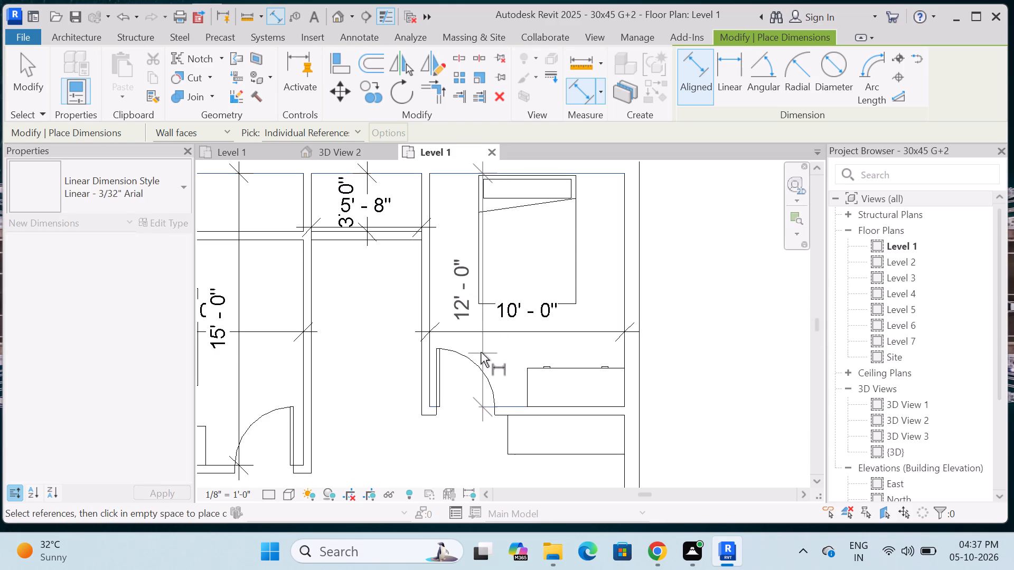
{"action": "left_click", "coordinate": [469, 352]}
Dimension the inside width and length of the small room with a door in the lower-left part of the central hall.
{"action": "scroll", "coordinate": [514, 353], "scroll_direction": "down", "scroll_amount": 13}
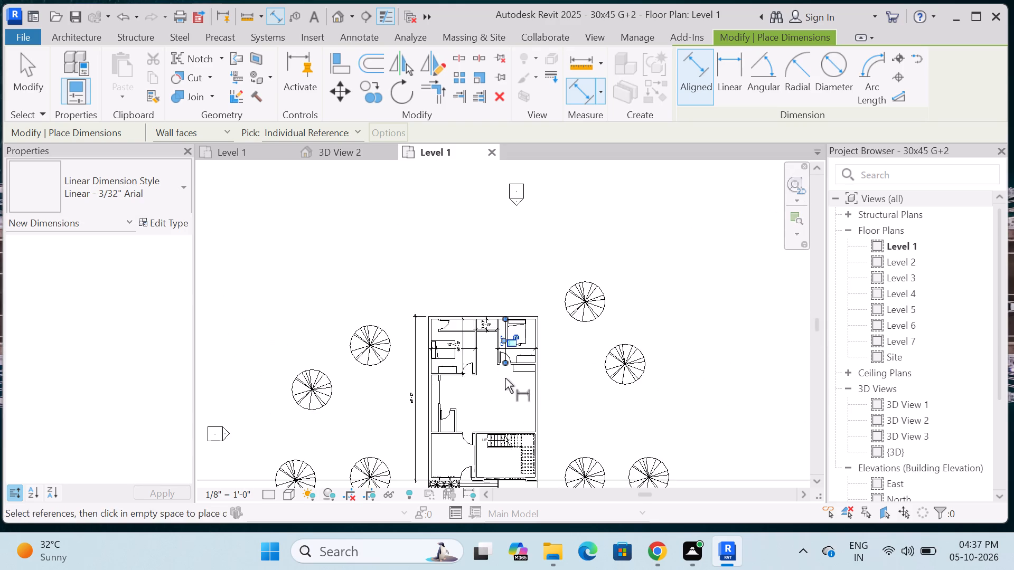
{"action": "scroll", "coordinate": [505, 378], "scroll_direction": "down", "scroll_amount": 5}
{"action": "scroll", "coordinate": [506, 413], "scroll_direction": "up", "scroll_amount": 9}
{"action": "scroll", "coordinate": [490, 340], "scroll_direction": "down", "scroll_amount": 4}
{"action": "scroll", "coordinate": [481, 356], "scroll_direction": "up", "scroll_amount": 11}
{"action": "scroll", "coordinate": [481, 359], "scroll_direction": "down", "scroll_amount": 4}
{"action": "scroll", "coordinate": [354, 367], "scroll_direction": "up", "scroll_amount": 5}
{"action": "left_click", "coordinate": [350, 364]}
{"action": "left_click", "coordinate": [426, 359]}
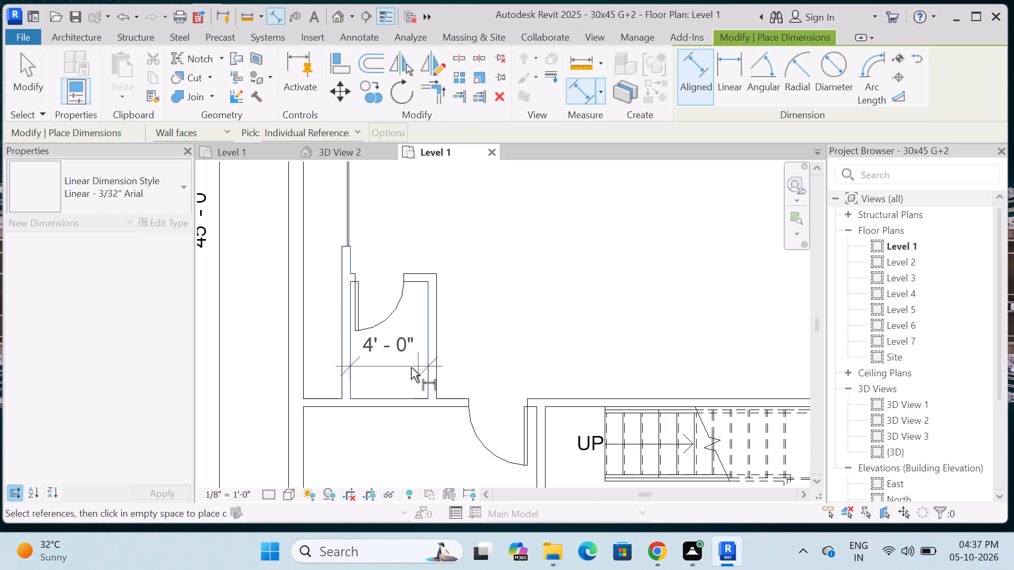
{"action": "left_click", "coordinate": [402, 369]}
{"action": "left_click", "coordinate": [418, 281]}
{"action": "scroll", "coordinate": [405, 406], "scroll_direction": "up", "scroll_amount": 5}
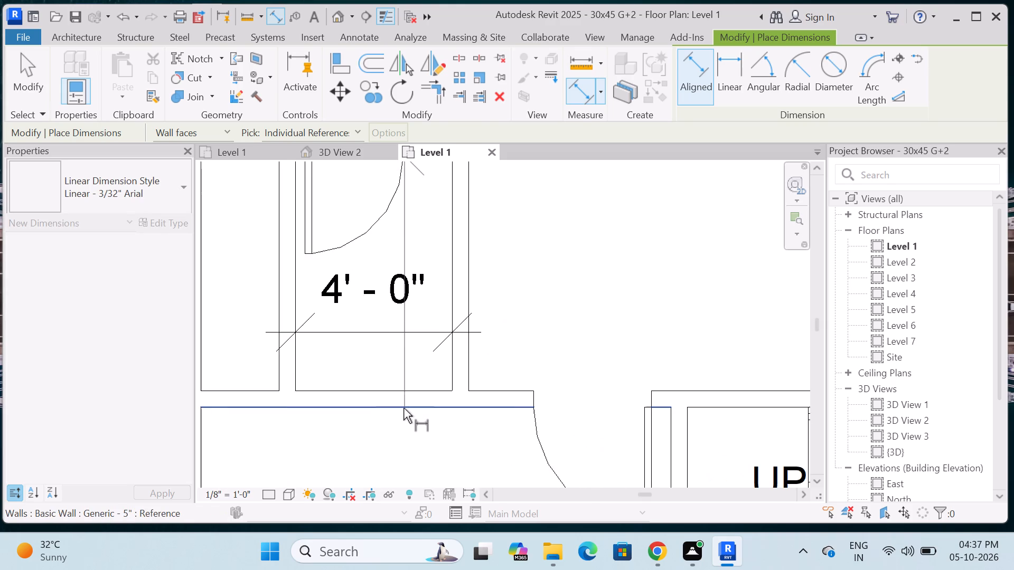
{"action": "left_click", "coordinate": [405, 392]}
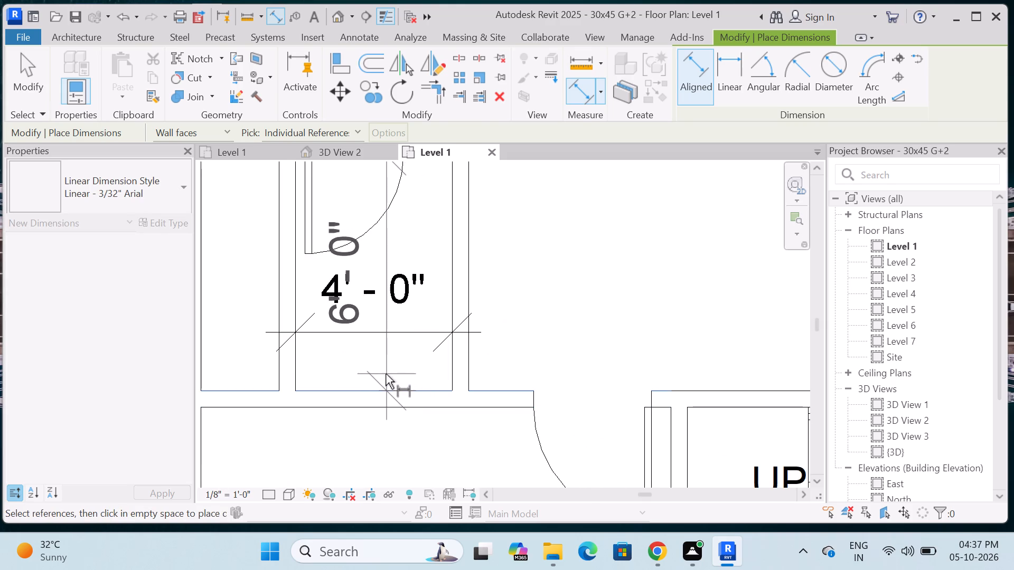
{"action": "left_click", "coordinate": [378, 369]}
Dimension the inside length and width of the narrow space between the left outer wall and the central hall.
{"action": "scroll", "coordinate": [420, 363], "scroll_direction": "down", "scroll_amount": 12}
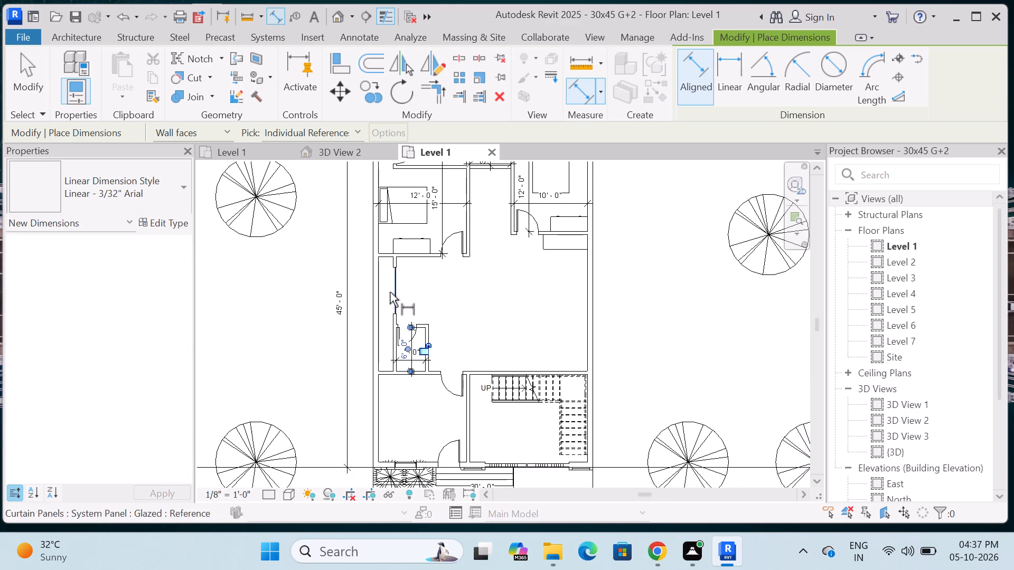
{"action": "scroll", "coordinate": [387, 283], "scroll_direction": "up", "scroll_amount": 8}
{"action": "left_click", "coordinate": [382, 207]}
{"action": "scroll", "coordinate": [382, 207], "scroll_direction": "down", "scroll_amount": 7}
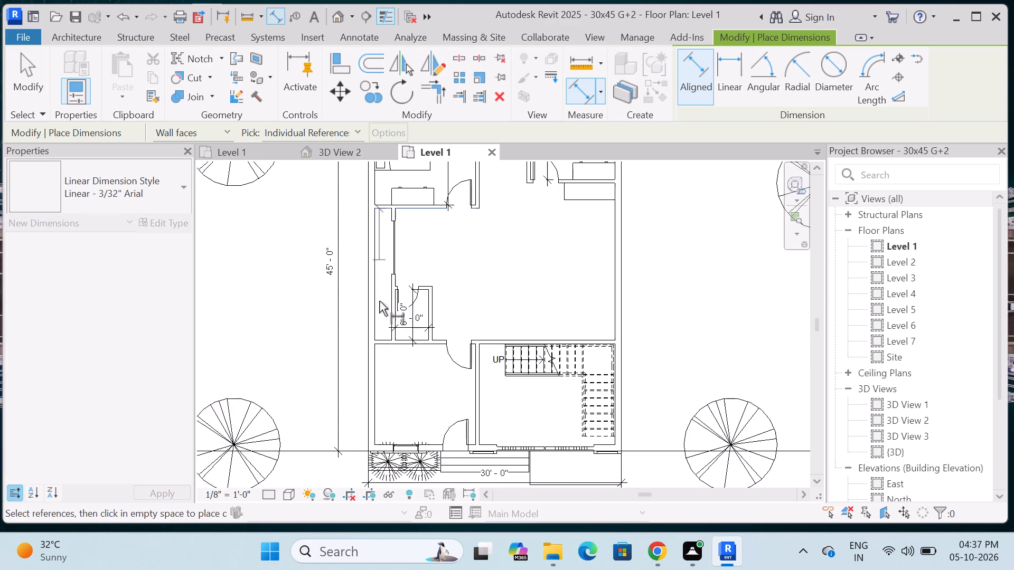
{"action": "scroll", "coordinate": [386, 343], "scroll_direction": "up", "scroll_amount": 7}
{"action": "left_click", "coordinate": [378, 334]}
{"action": "scroll", "coordinate": [382, 355], "scroll_direction": "down", "scroll_amount": 4}
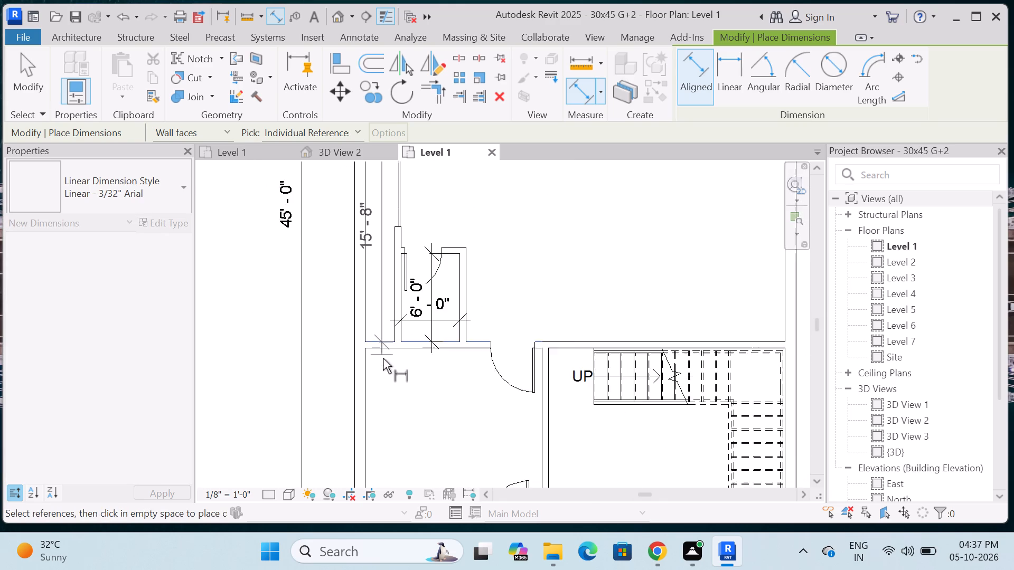
{"action": "scroll", "coordinate": [383, 358], "scroll_direction": "down", "scroll_amount": 2}
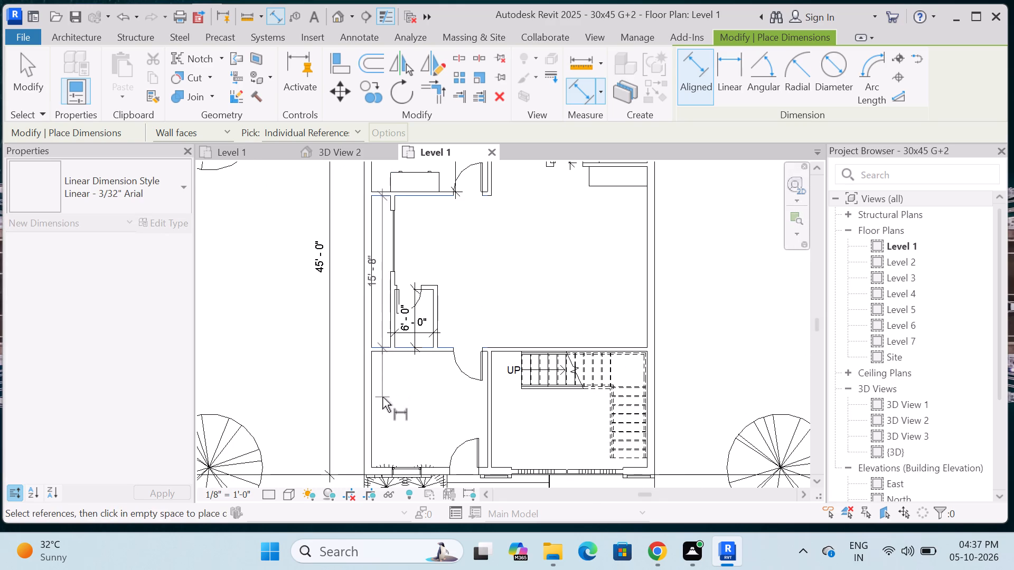
{"action": "left_click", "coordinate": [382, 397]}
{"action": "scroll", "coordinate": [377, 310], "scroll_direction": "up", "scroll_amount": 9}
{"action": "left_click", "coordinate": [362, 324]}
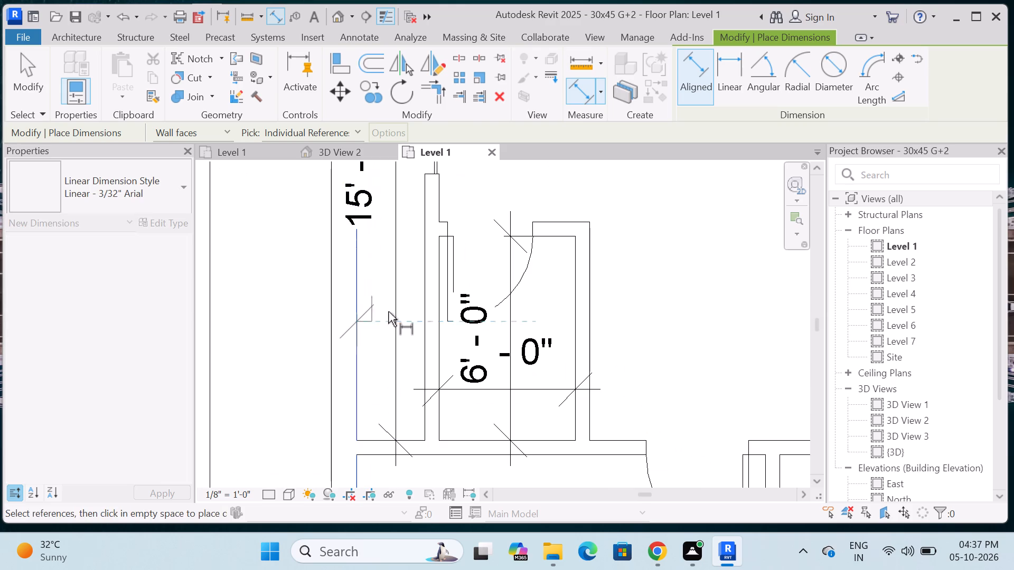
{"action": "left_click", "coordinate": [422, 289]}
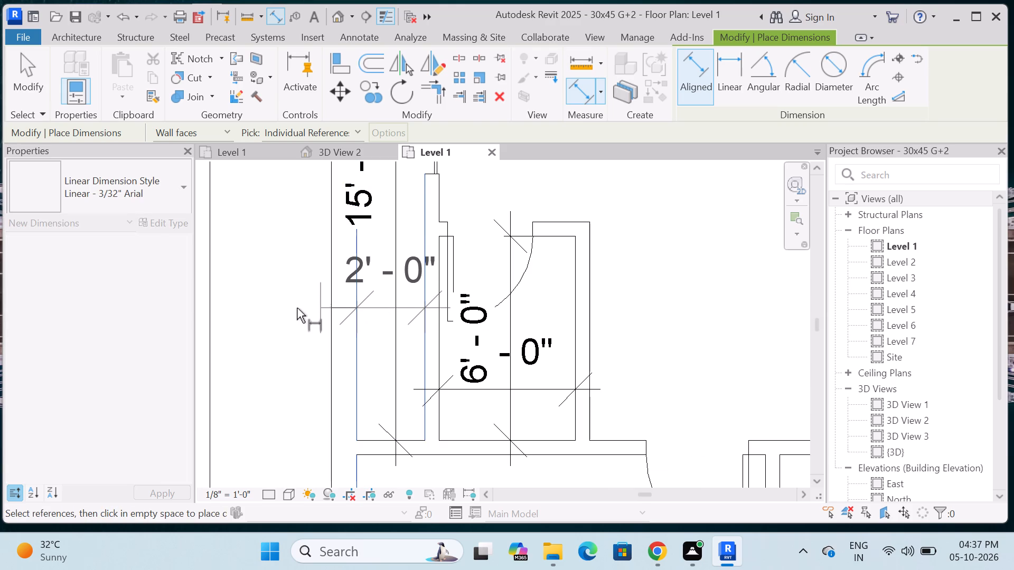
{"action": "left_click", "coordinate": [288, 308]}
{"action": "scroll", "coordinate": [295, 330], "scroll_direction": "down", "scroll_amount": 9}
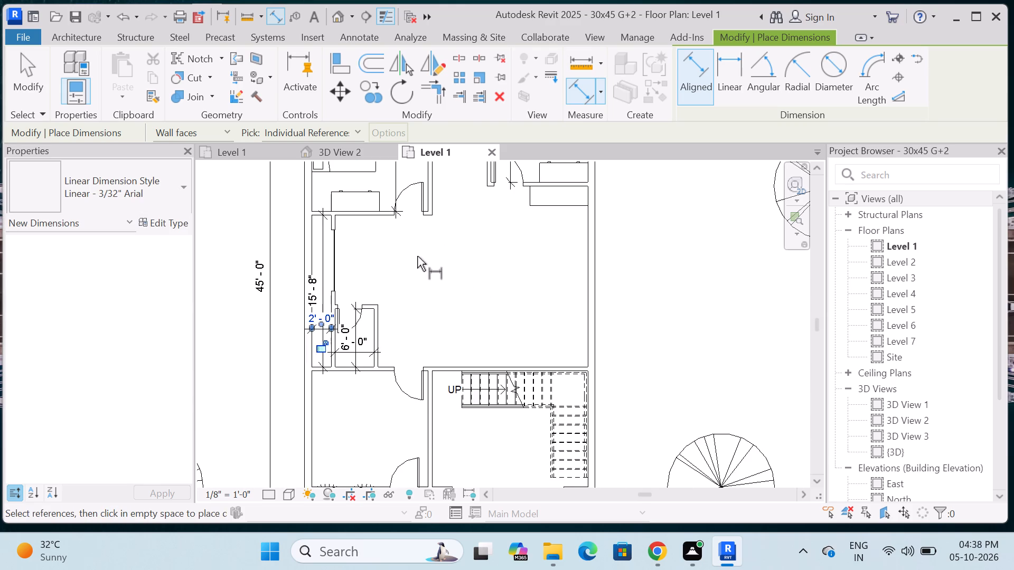
Dimension the central hall's inside width to the right outer wall and its depth from the stair room wall to the upper-right bedroom wall.
{"action": "scroll", "coordinate": [417, 256], "scroll_direction": "up", "scroll_amount": 4}
{"action": "scroll", "coordinate": [396, 286], "scroll_direction": "down", "scroll_amount": 3}
{"action": "scroll", "coordinate": [354, 241], "scroll_direction": "up", "scroll_amount": 4}
{"action": "left_click", "coordinate": [288, 220]}
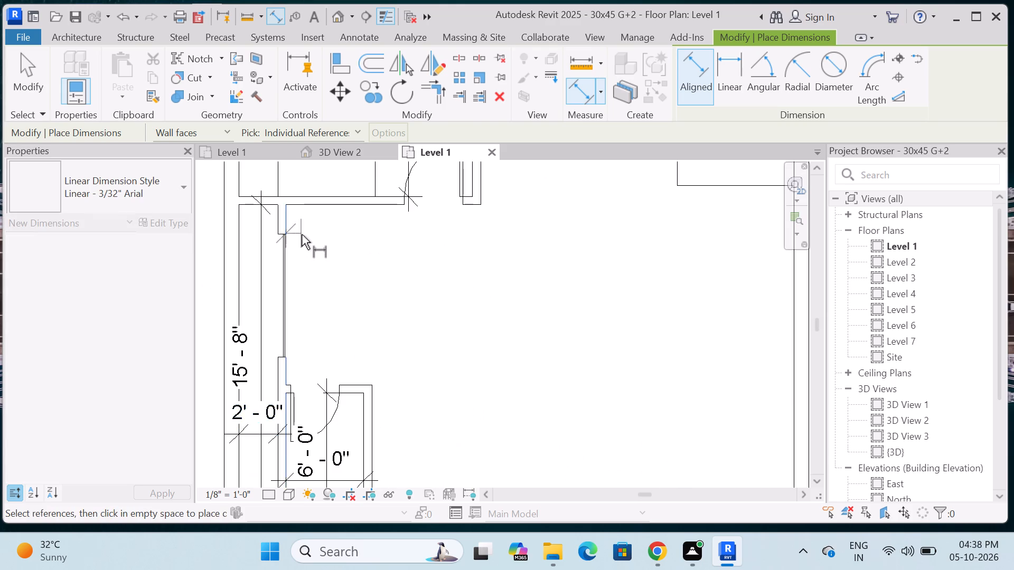
{"action": "scroll", "coordinate": [302, 234], "scroll_direction": "down", "scroll_amount": 8}
{"action": "scroll", "coordinate": [452, 273], "scroll_direction": "up", "scroll_amount": 5}
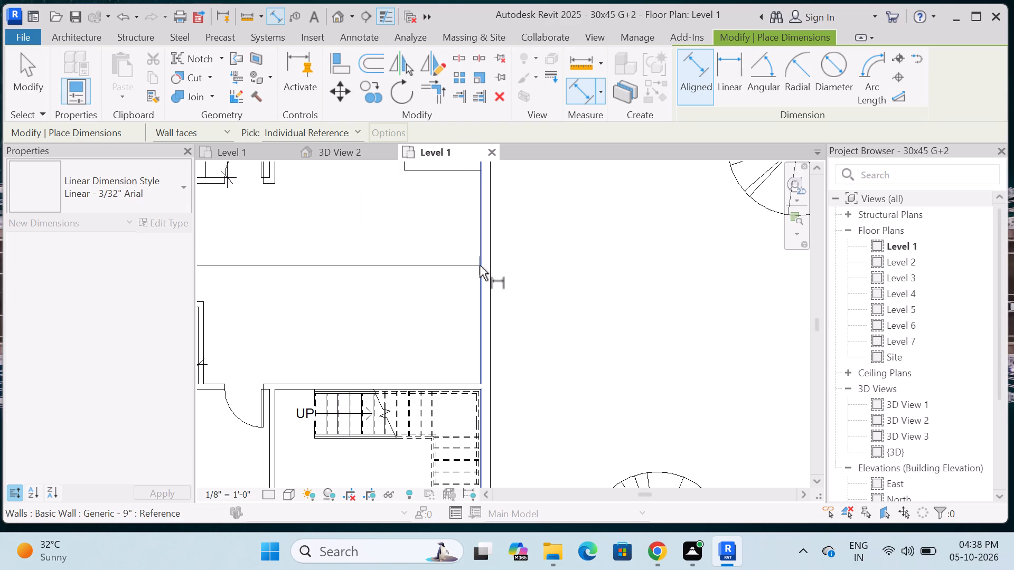
{"action": "left_click", "coordinate": [480, 265]}
{"action": "scroll", "coordinate": [475, 270], "scroll_direction": "down", "scroll_amount": 4}
{"action": "left_click", "coordinate": [438, 270]}
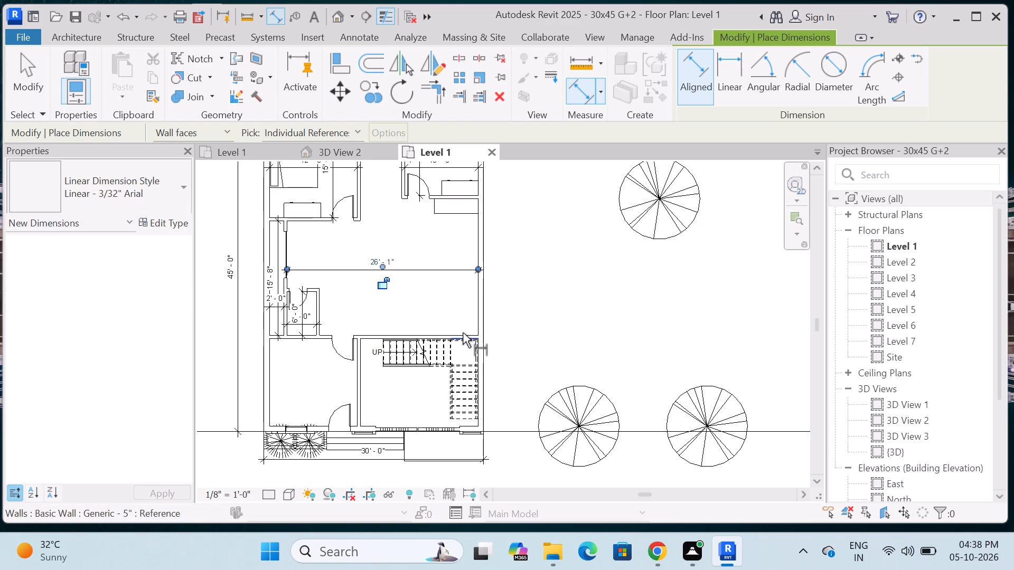
{"action": "scroll", "coordinate": [463, 332], "scroll_direction": "up", "scroll_amount": 4}
{"action": "left_click", "coordinate": [466, 332]}
{"action": "scroll", "coordinate": [465, 332], "scroll_direction": "down", "scroll_amount": 6}
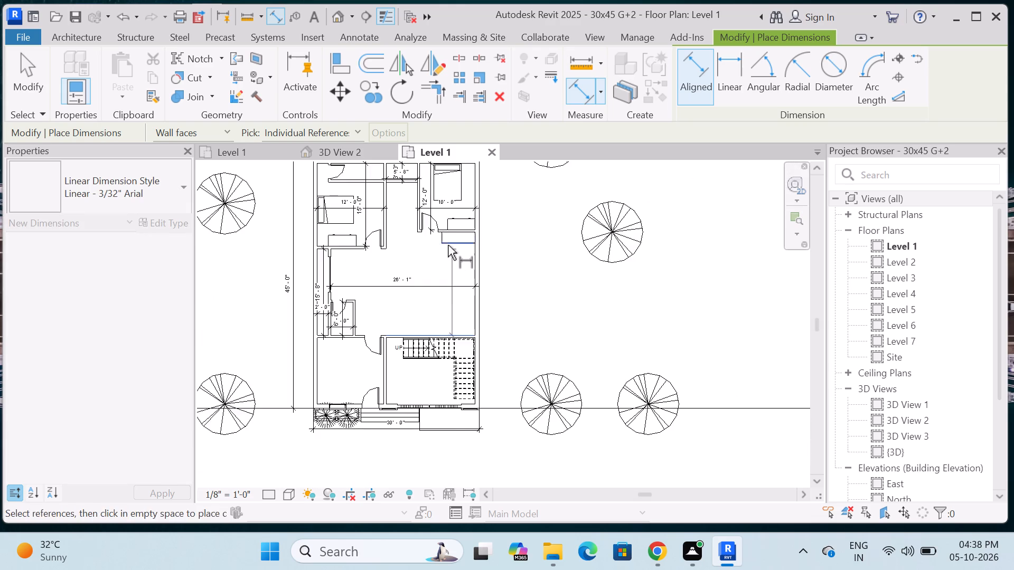
{"action": "scroll", "coordinate": [444, 243], "scroll_direction": "up", "scroll_amount": 12}
{"action": "left_click", "coordinate": [432, 191]}
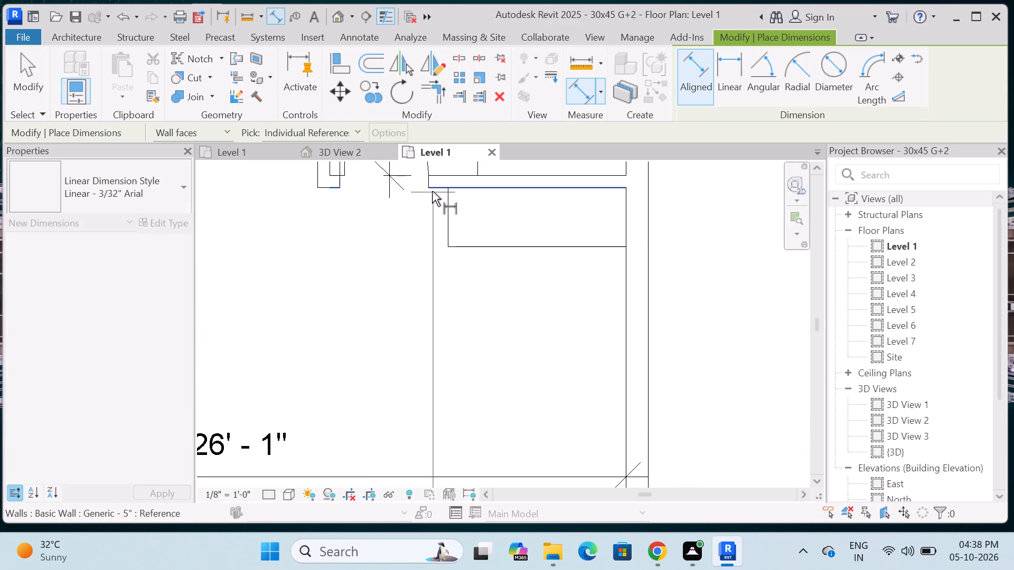
{"action": "left_click", "coordinate": [484, 352]}
{"action": "scroll", "coordinate": [471, 318], "scroll_direction": "down", "scroll_amount": 9}
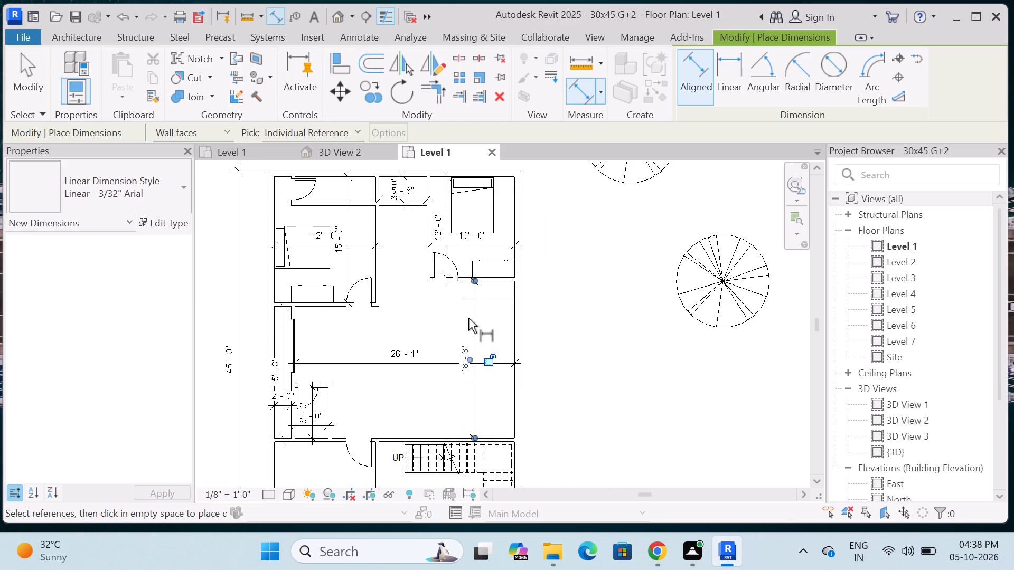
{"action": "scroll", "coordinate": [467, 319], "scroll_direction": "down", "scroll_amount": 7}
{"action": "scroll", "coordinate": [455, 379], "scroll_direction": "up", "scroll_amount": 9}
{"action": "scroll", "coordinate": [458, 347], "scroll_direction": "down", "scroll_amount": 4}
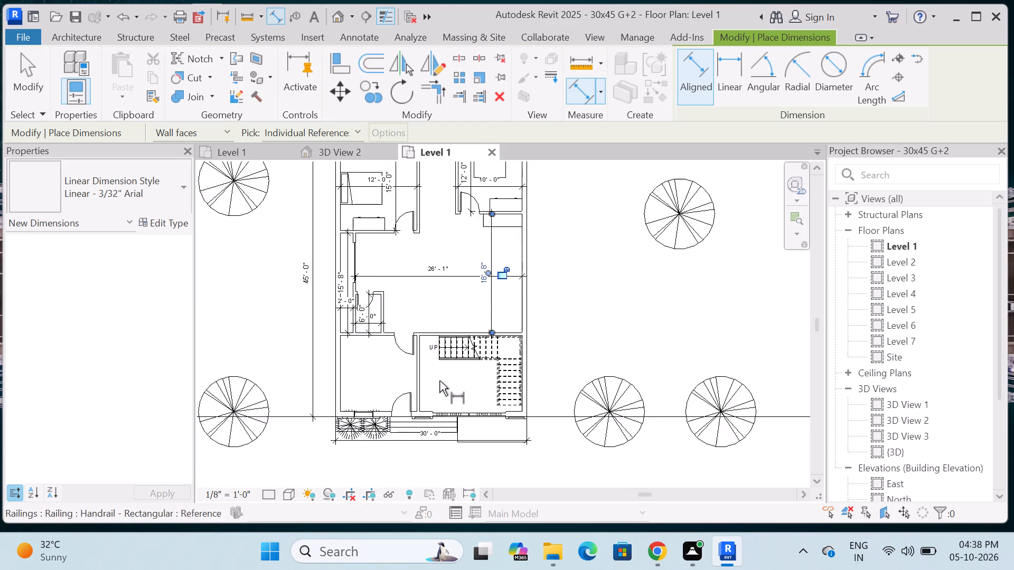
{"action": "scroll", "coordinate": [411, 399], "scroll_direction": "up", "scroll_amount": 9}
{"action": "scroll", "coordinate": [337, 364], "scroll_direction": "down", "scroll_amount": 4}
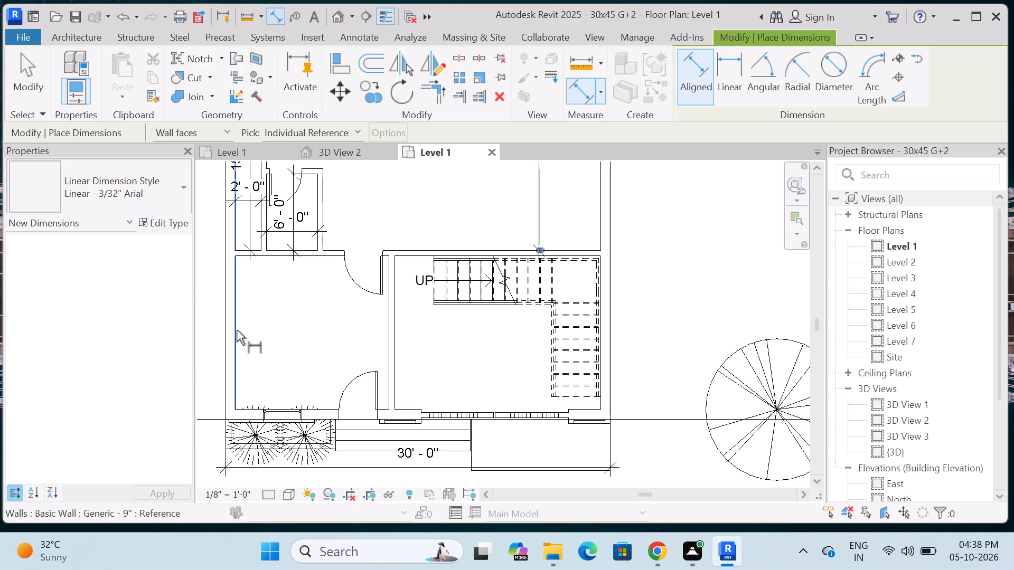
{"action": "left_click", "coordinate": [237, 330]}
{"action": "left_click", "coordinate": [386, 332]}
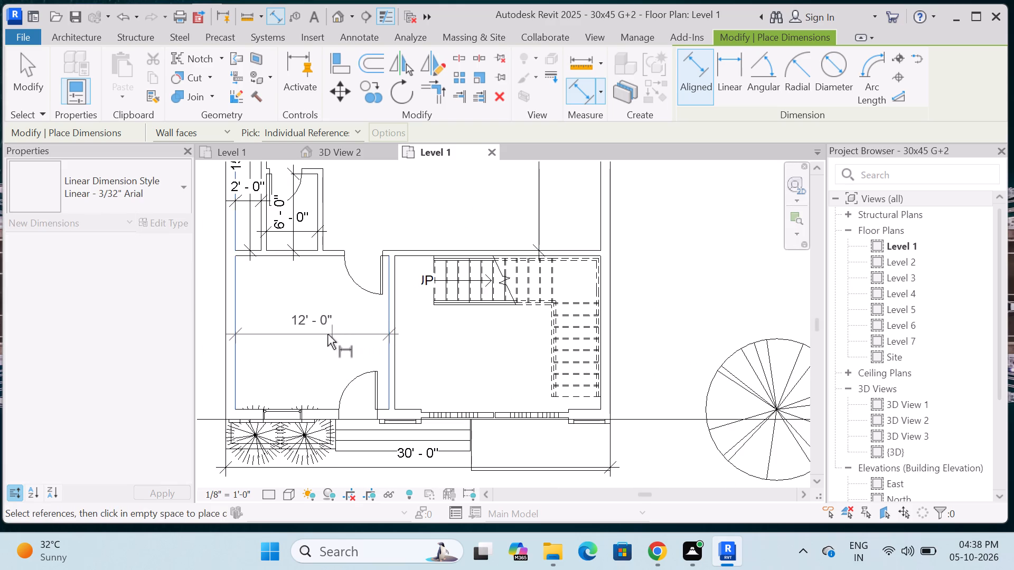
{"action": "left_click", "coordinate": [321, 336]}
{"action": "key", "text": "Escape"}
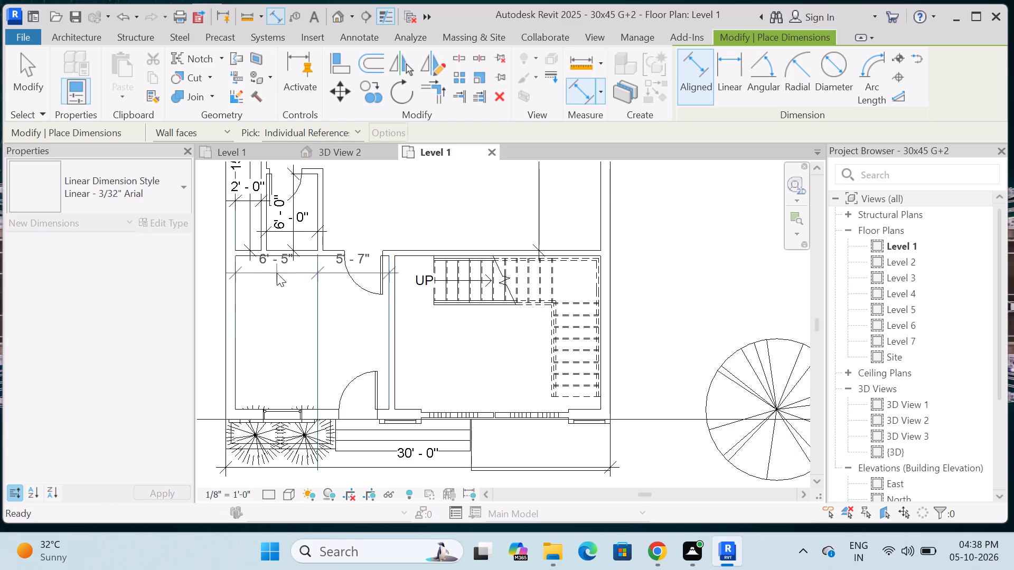
Dimension the inside width and depth of the lower-left room between its wall faces.
{"action": "left_click", "coordinate": [242, 315]}
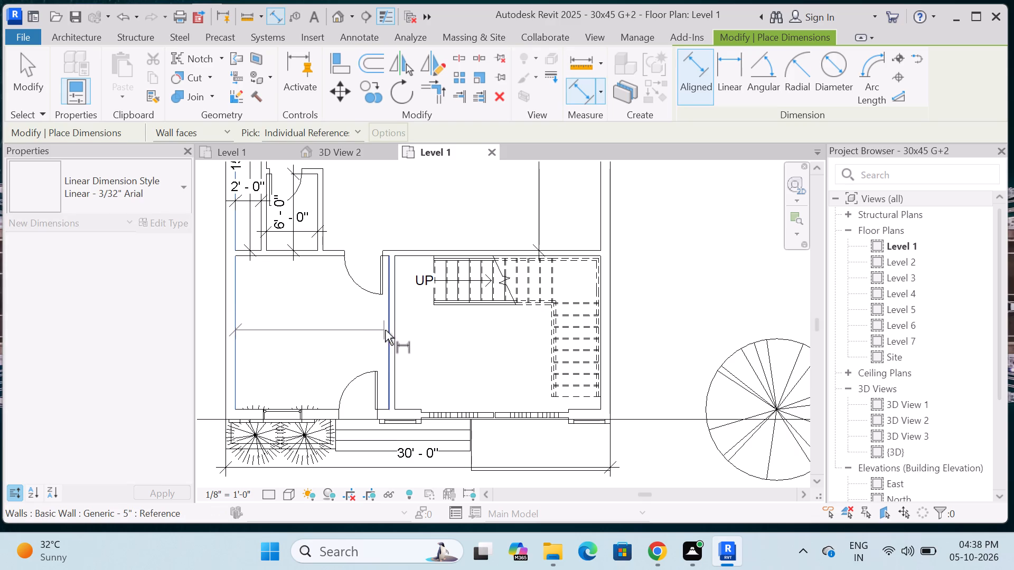
{"action": "left_click", "coordinate": [388, 330]}
{"action": "left_click", "coordinate": [276, 343]}
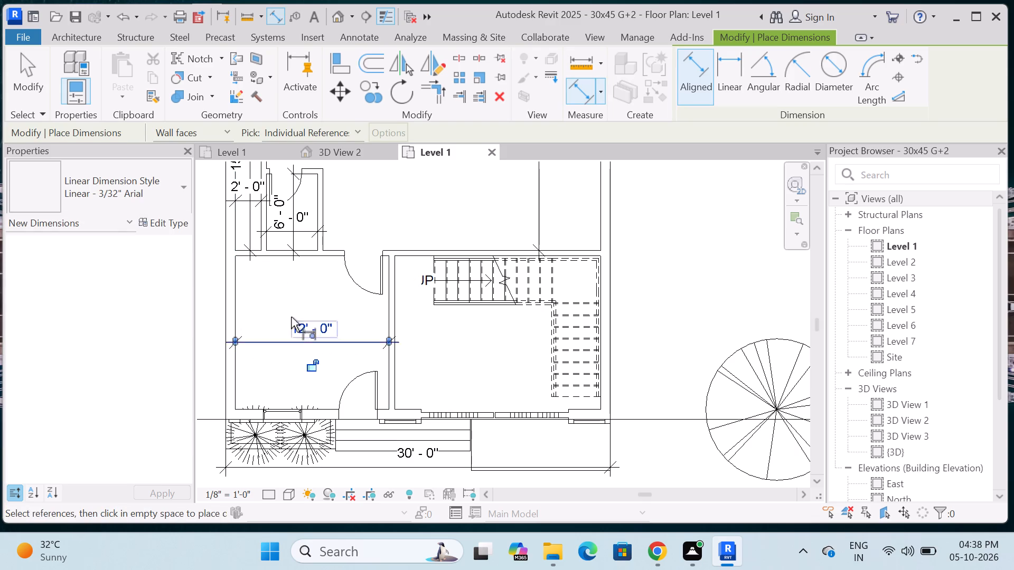
{"action": "key", "text": "Escape"}
{"action": "left_click", "coordinate": [274, 261]}
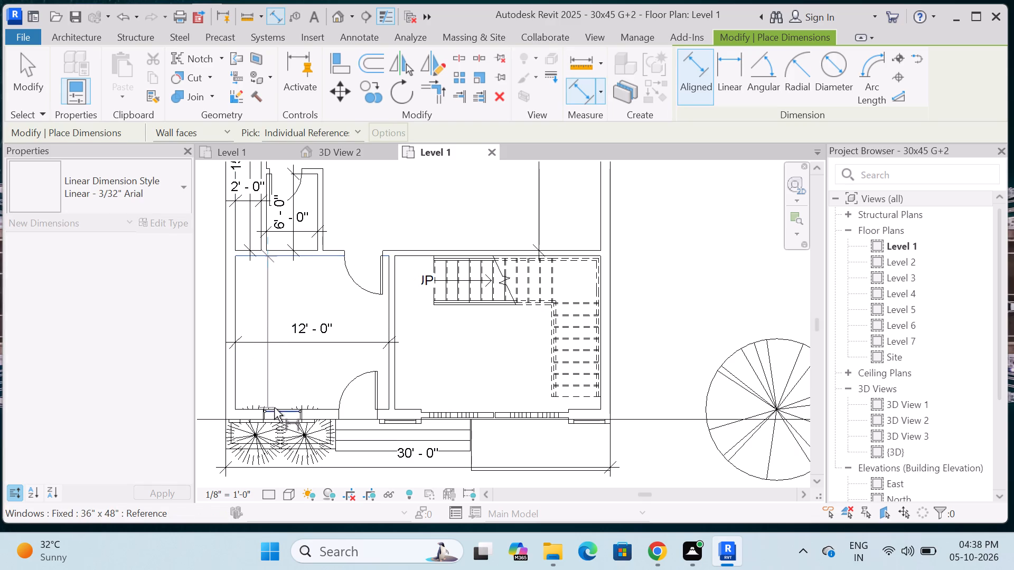
{"action": "scroll", "coordinate": [274, 407], "scroll_direction": "up", "scroll_amount": 9}
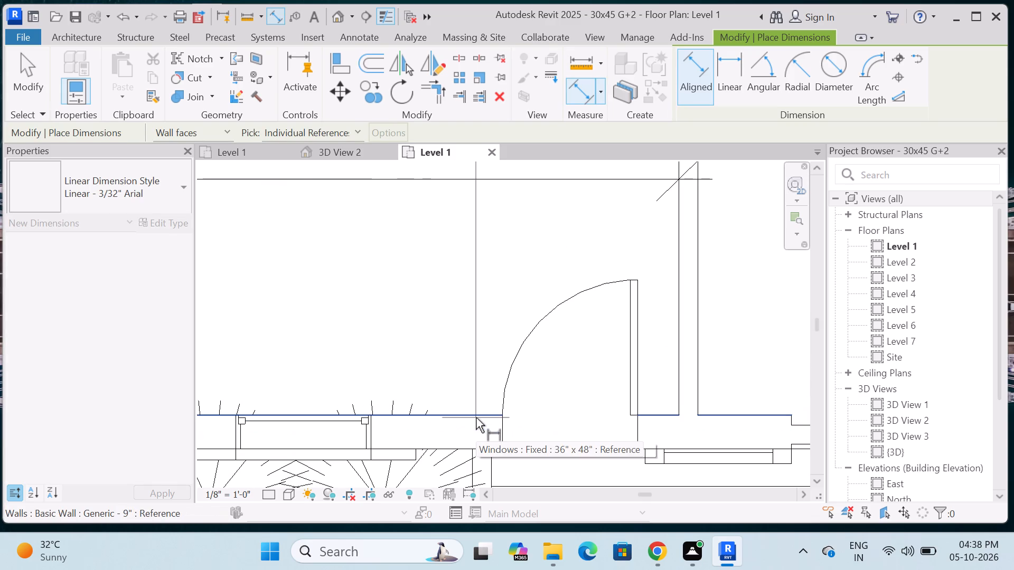
{"action": "left_click", "coordinate": [476, 417]}
{"action": "scroll", "coordinate": [465, 389], "scroll_direction": "down", "scroll_amount": 5}
{"action": "left_click", "coordinate": [363, 348]}
{"action": "key", "text": "Escape"}
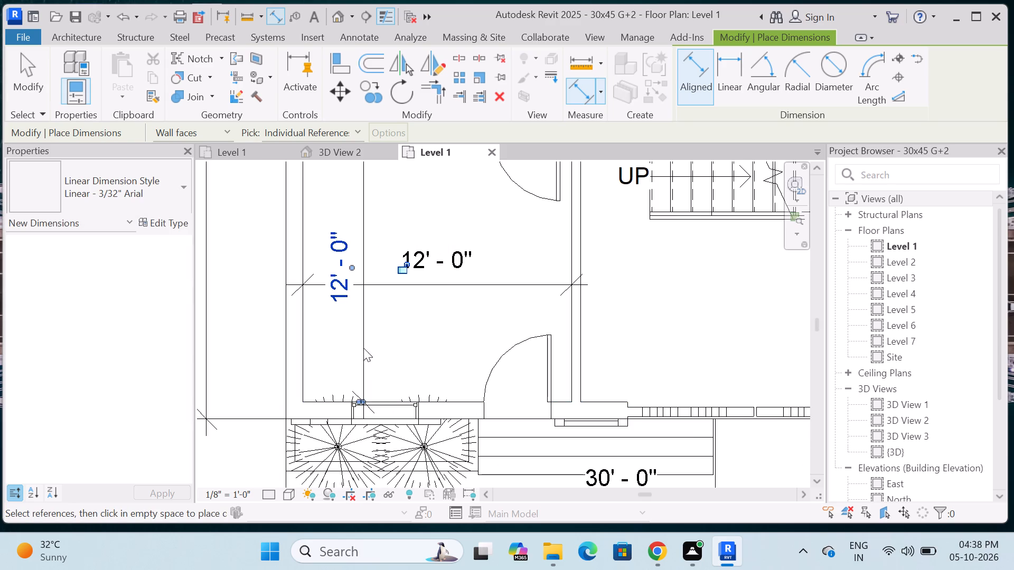
Dimension the inside width and depth of the lower-right staircase room between its wall faces.
{"action": "scroll", "coordinate": [352, 335], "scroll_direction": "down", "scroll_amount": 4}
{"action": "scroll", "coordinate": [552, 325], "scroll_direction": "up", "scroll_amount": 4}
{"action": "left_click", "coordinate": [435, 334]}
{"action": "scroll", "coordinate": [435, 334], "scroll_direction": "down", "scroll_amount": 4}
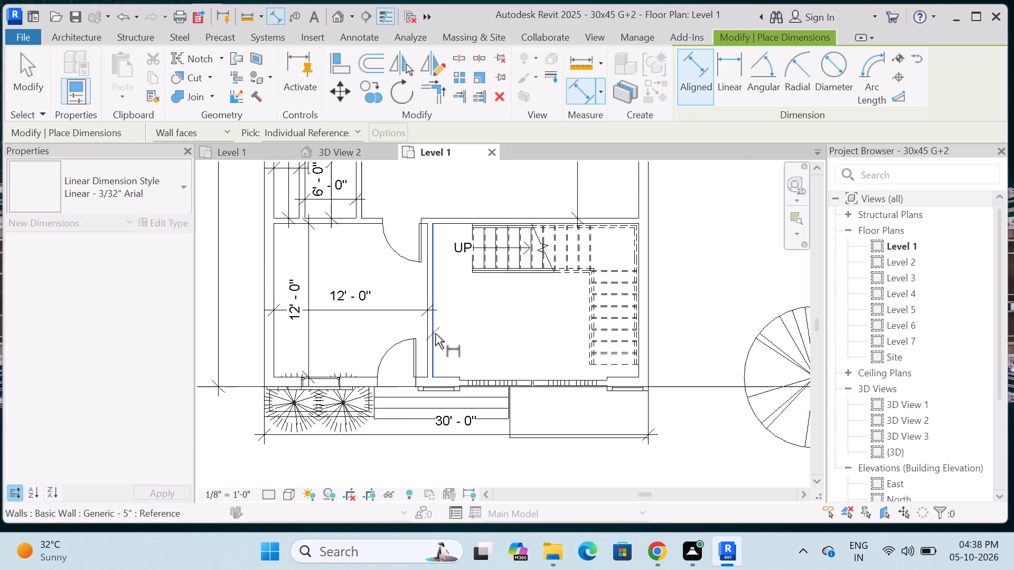
{"action": "scroll", "coordinate": [435, 334], "scroll_direction": "down", "scroll_amount": 3}
{"action": "scroll", "coordinate": [547, 323], "scroll_direction": "up", "scroll_amount": 9}
{"action": "scroll", "coordinate": [650, 341], "scroll_direction": "up", "scroll_amount": 5}
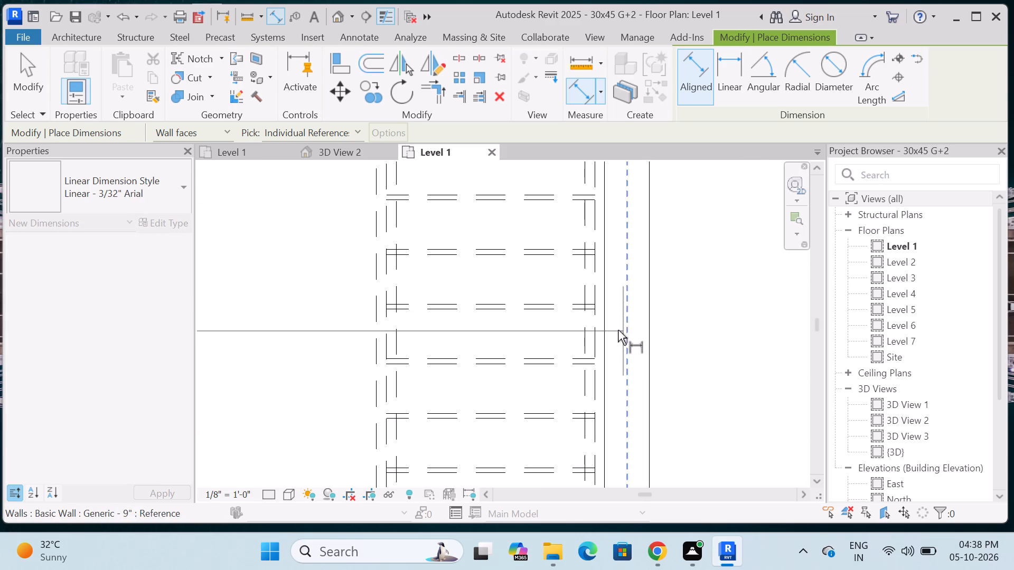
{"action": "left_click", "coordinate": [606, 328]}
{"action": "scroll", "coordinate": [606, 328], "scroll_direction": "down", "scroll_amount": 8}
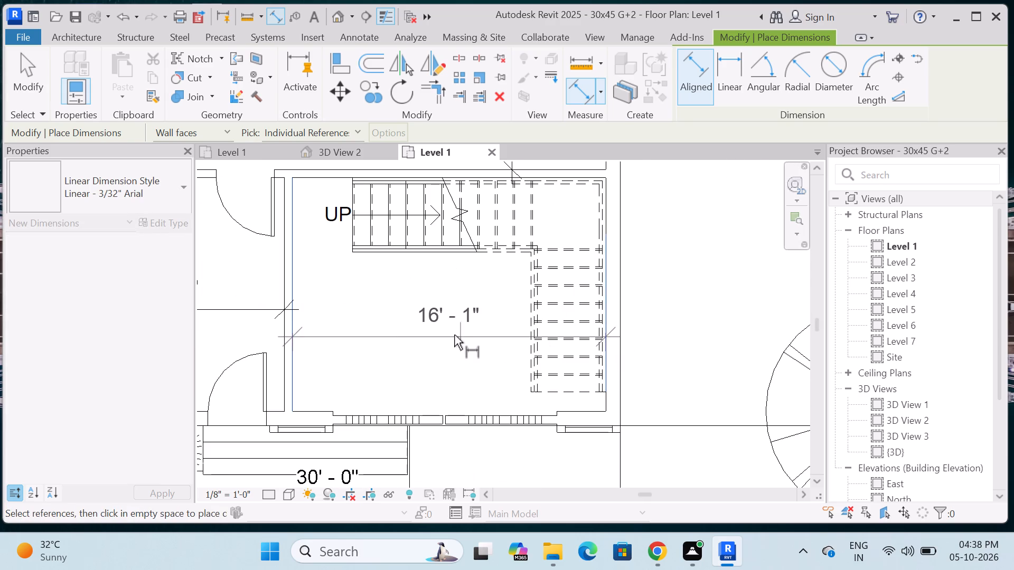
{"action": "left_click", "coordinate": [446, 331]}
{"action": "key", "text": "Escape"}
{"action": "left_click", "coordinate": [310, 180]}
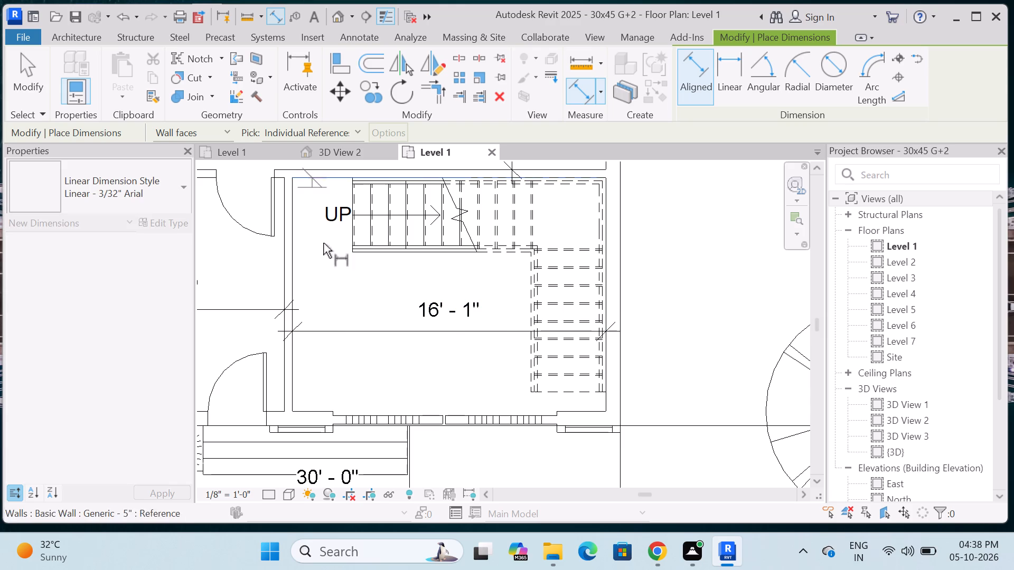
{"action": "scroll", "coordinate": [340, 368], "scroll_direction": "up", "scroll_amount": 4}
{"action": "scroll", "coordinate": [325, 431], "scroll_direction": "down", "scroll_amount": 3}
{"action": "scroll", "coordinate": [289, 447], "scroll_direction": "up", "scroll_amount": 3}
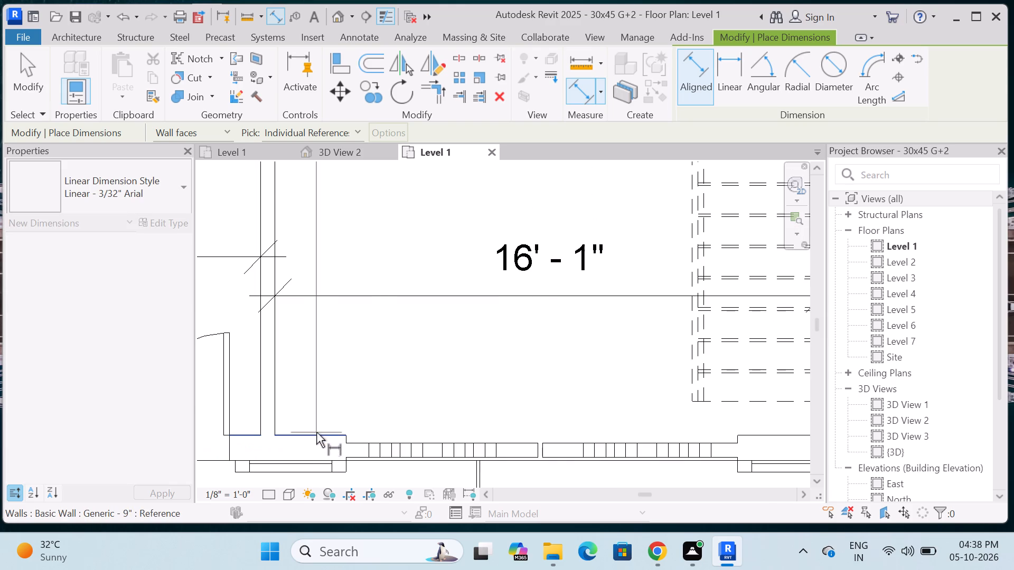
{"action": "left_click", "coordinate": [314, 435]}
{"action": "left_click", "coordinate": [376, 381]}
{"action": "key", "text": "Escape"}
Examine the dimensioned reference plan, focusing on the two front rooms along the bottom outer wall.
{"action": "scroll", "coordinate": [393, 343], "scroll_direction": "down", "scroll_amount": 8}
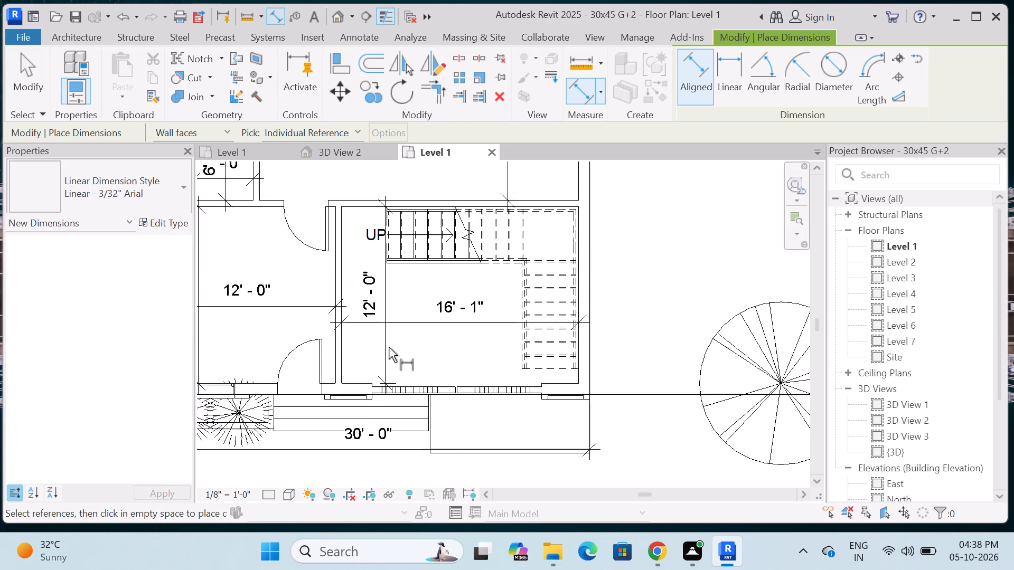
{"action": "scroll", "coordinate": [389, 347], "scroll_direction": "down", "scroll_amount": 4}
{"action": "scroll", "coordinate": [419, 346], "scroll_direction": "up", "scroll_amount": 5}
{"action": "scroll", "coordinate": [466, 327], "scroll_direction": "down", "scroll_amount": 4}
{"action": "scroll", "coordinate": [376, 355], "scroll_direction": "down", "scroll_amount": 4}
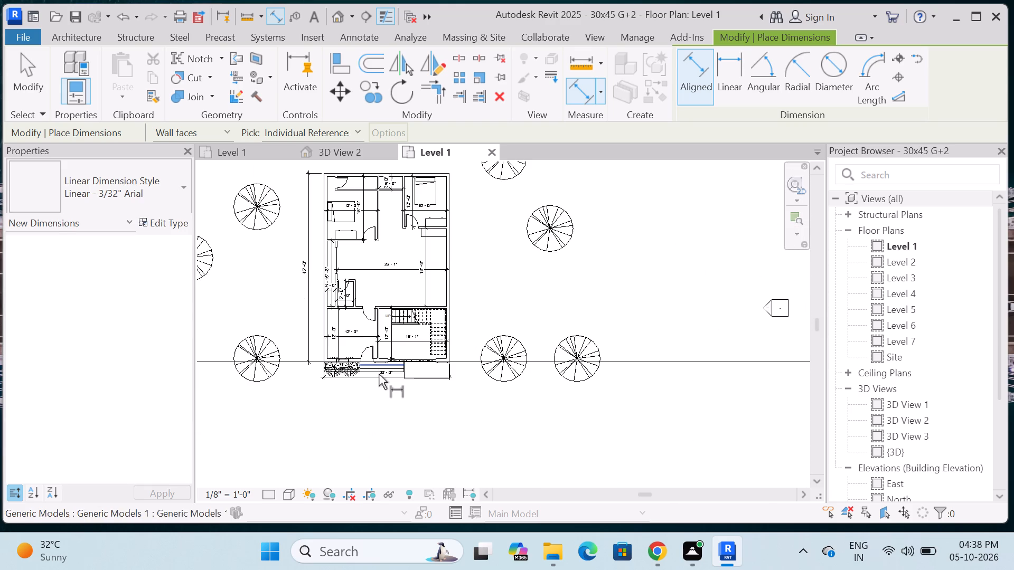
{"action": "scroll", "coordinate": [363, 387], "scroll_direction": "up", "scroll_amount": 9}
{"action": "scroll", "coordinate": [362, 401], "scroll_direction": "down", "scroll_amount": 4}
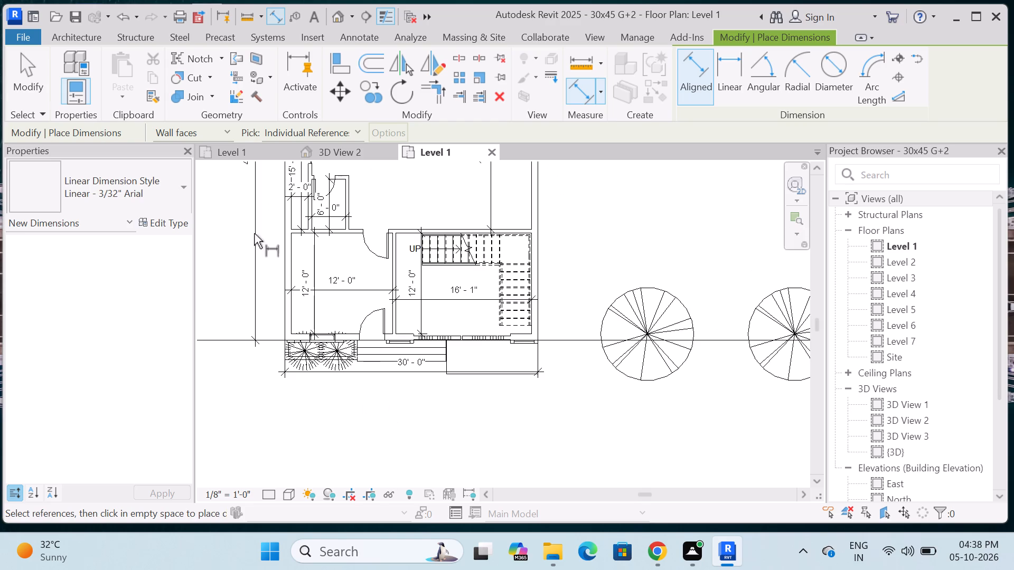
{"action": "scroll", "coordinate": [439, 329], "scroll_direction": "up", "scroll_amount": 4}
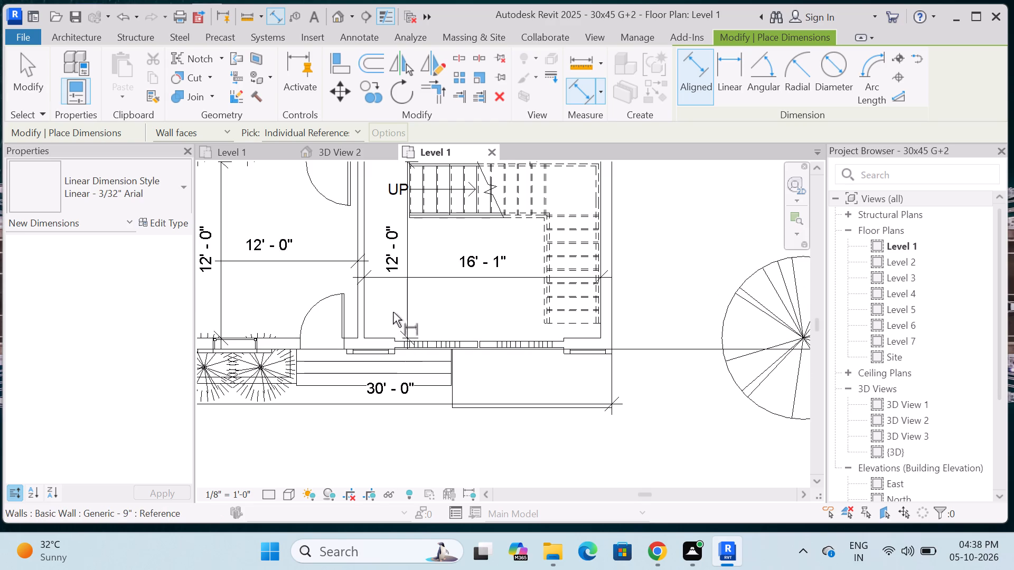
{"action": "scroll", "coordinate": [464, 306], "scroll_direction": "down", "scroll_amount": 2}
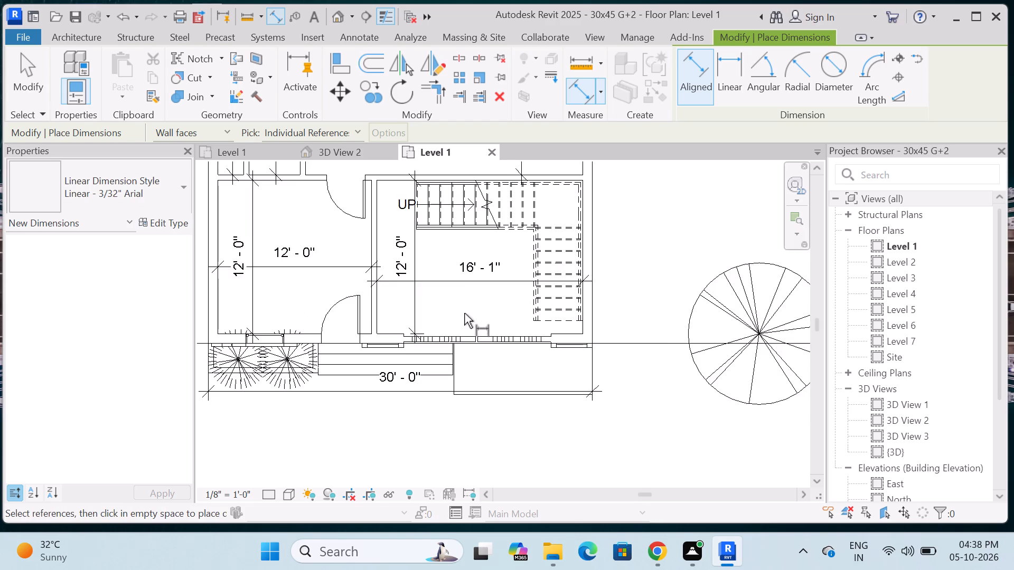
In Project1's Level 1, draw a Generic - 5" wall by Finish Face: Exterior, starting 12' along the bottom wall's inner face and running 12' up.
{"action": "left_click", "coordinate": [248, 151]}
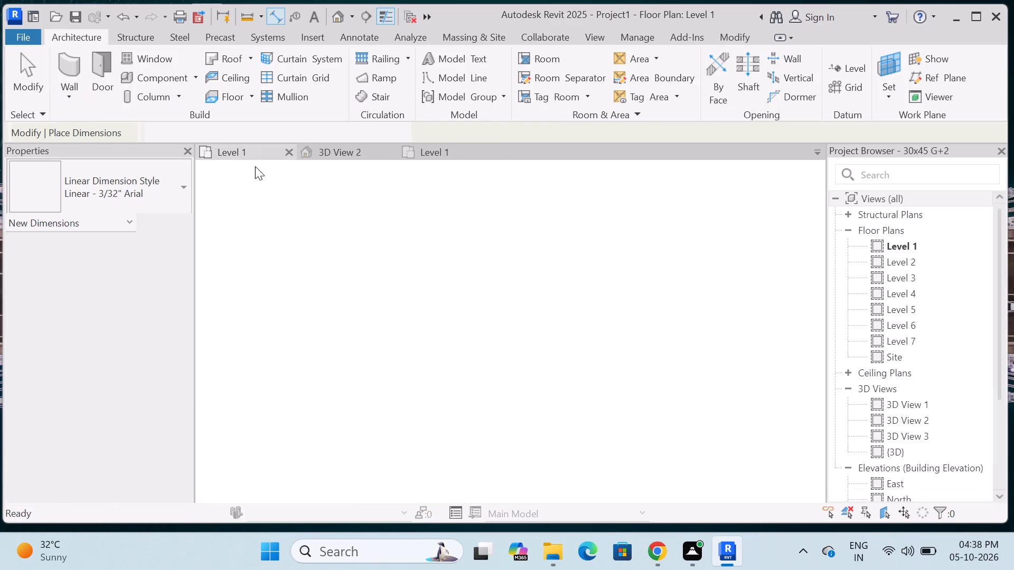
{"action": "scroll", "coordinate": [364, 349], "scroll_direction": "up", "scroll_amount": 8}
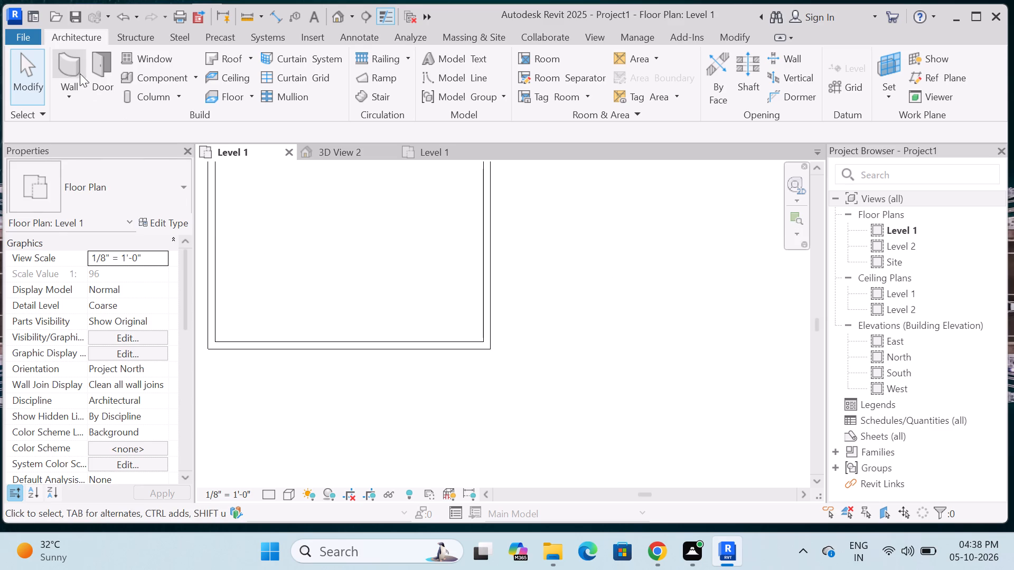
{"action": "left_click", "coordinate": [72, 71]}
{"action": "scroll", "coordinate": [239, 339], "scroll_direction": "up", "scroll_amount": 5}
{"action": "scroll", "coordinate": [342, 358], "scroll_direction": "down", "scroll_amount": 4}
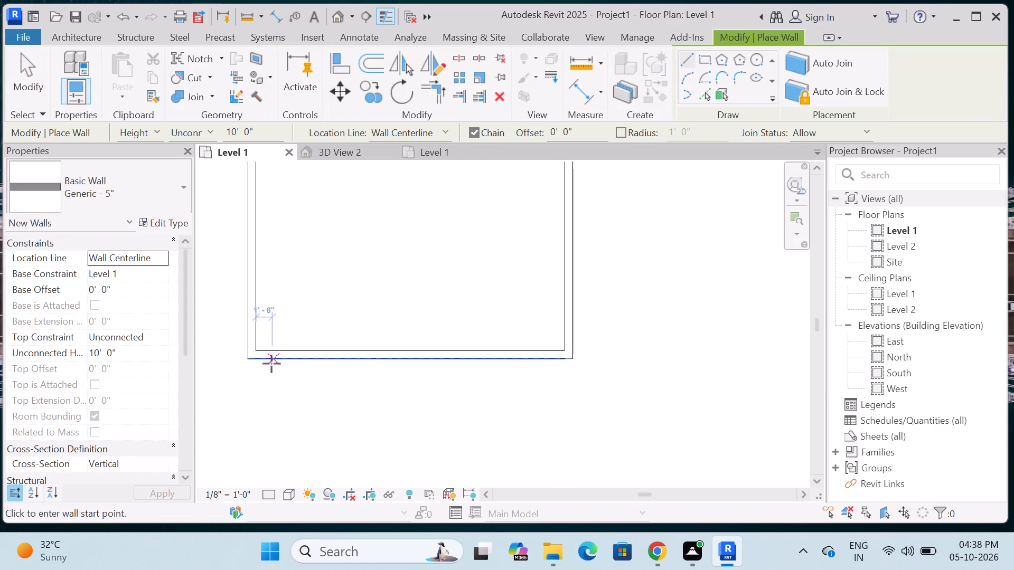
{"action": "scroll", "coordinate": [271, 364], "scroll_direction": "up", "scroll_amount": 5}
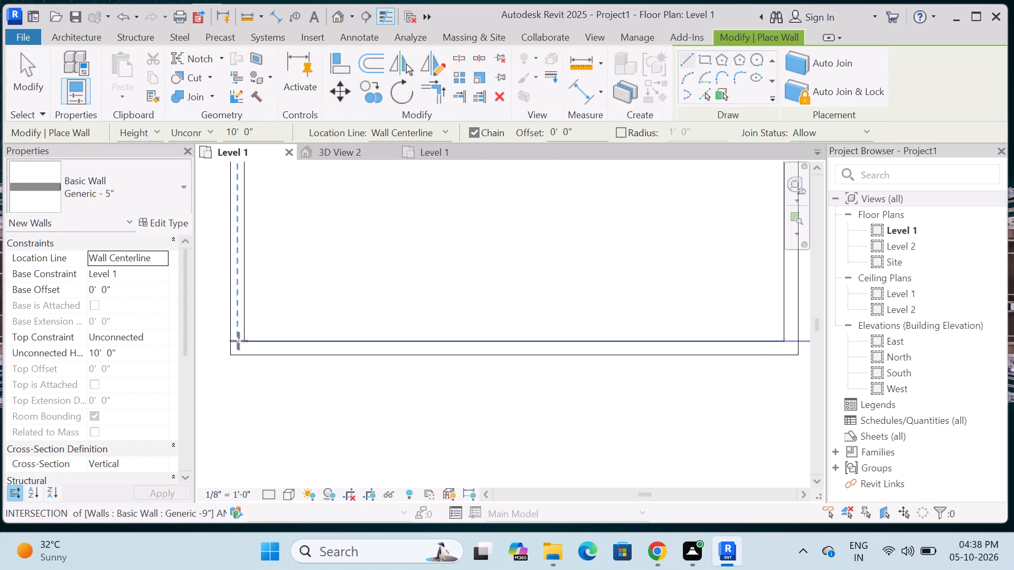
{"action": "left_click", "coordinate": [438, 130]}
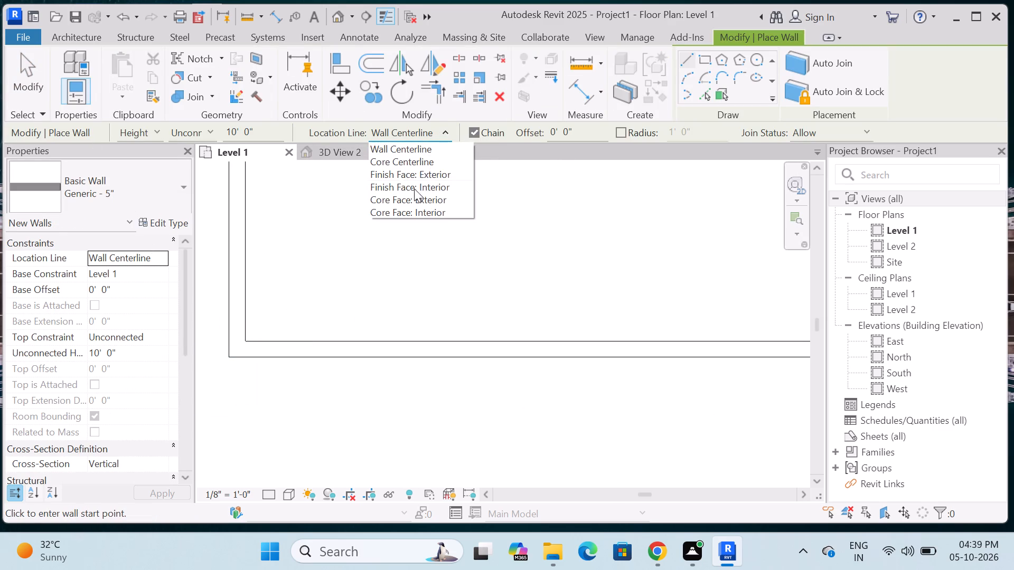
{"action": "left_click", "coordinate": [418, 176]}
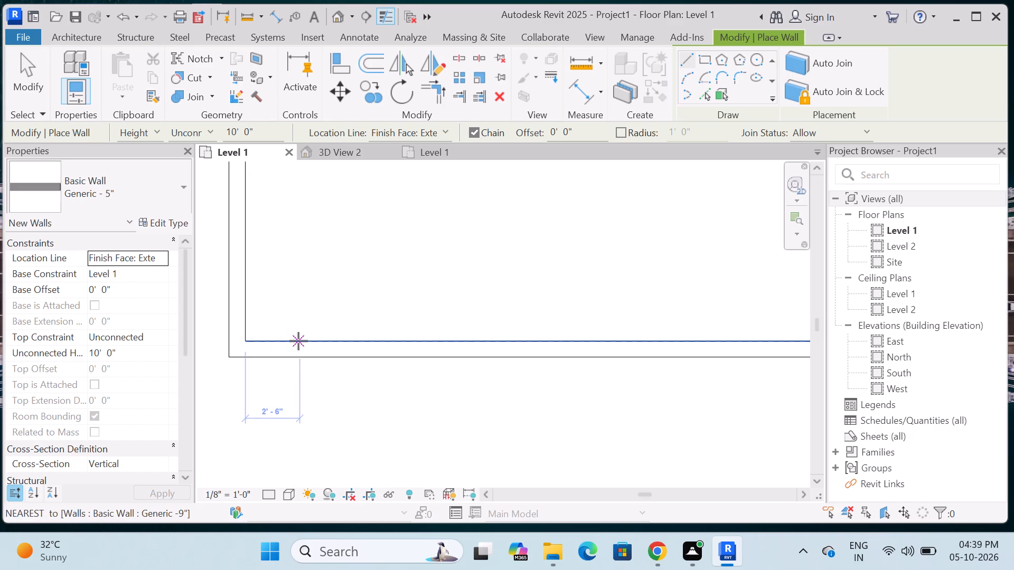
{"action": "type", "text": "12"}
{"action": "key", "text": "apostrophe"}
{"action": "key", "text": "Return"}
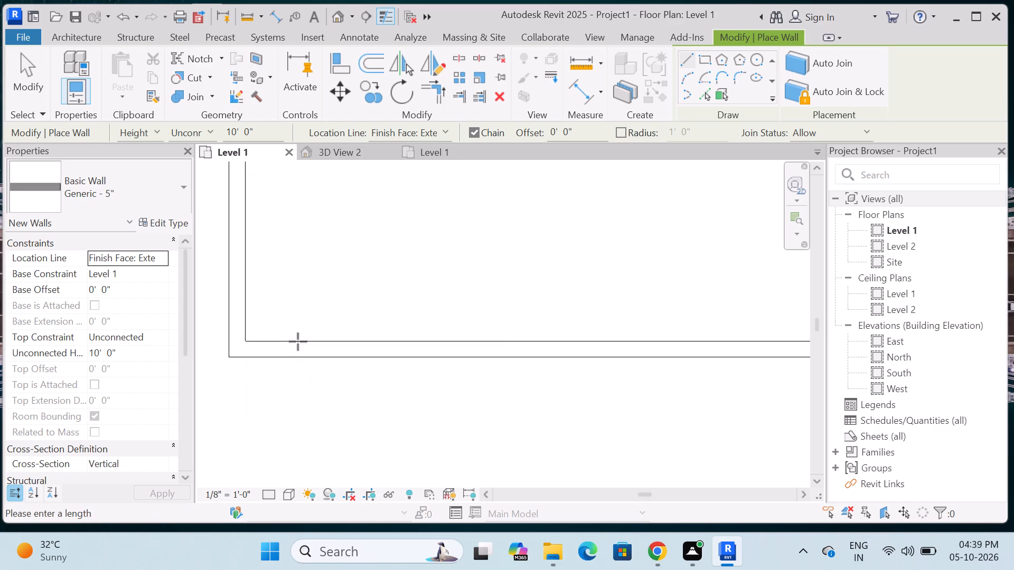
{"action": "scroll", "coordinate": [367, 337], "scroll_direction": "down", "scroll_amount": 9}
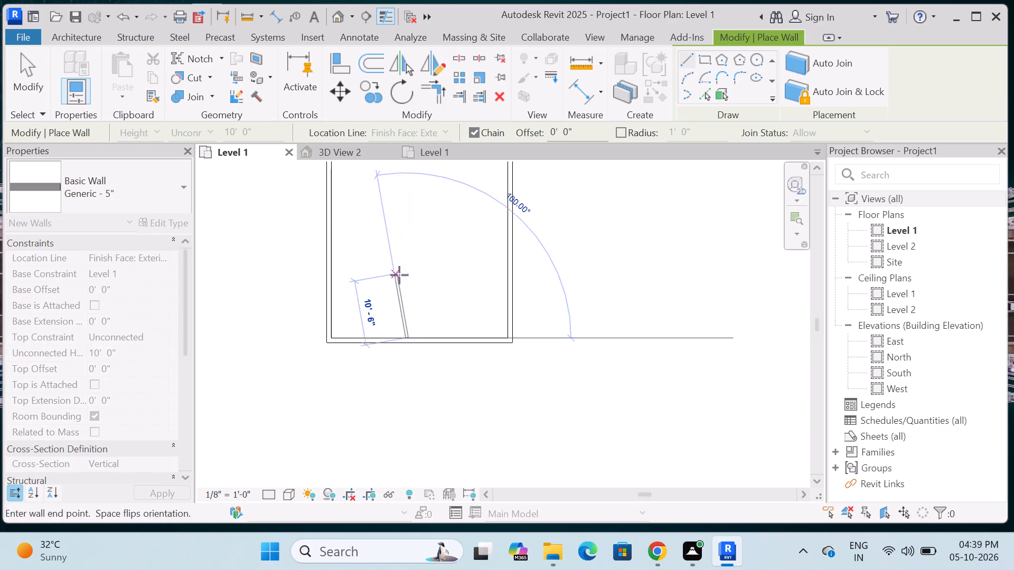
{"action": "type", "text": "12"}
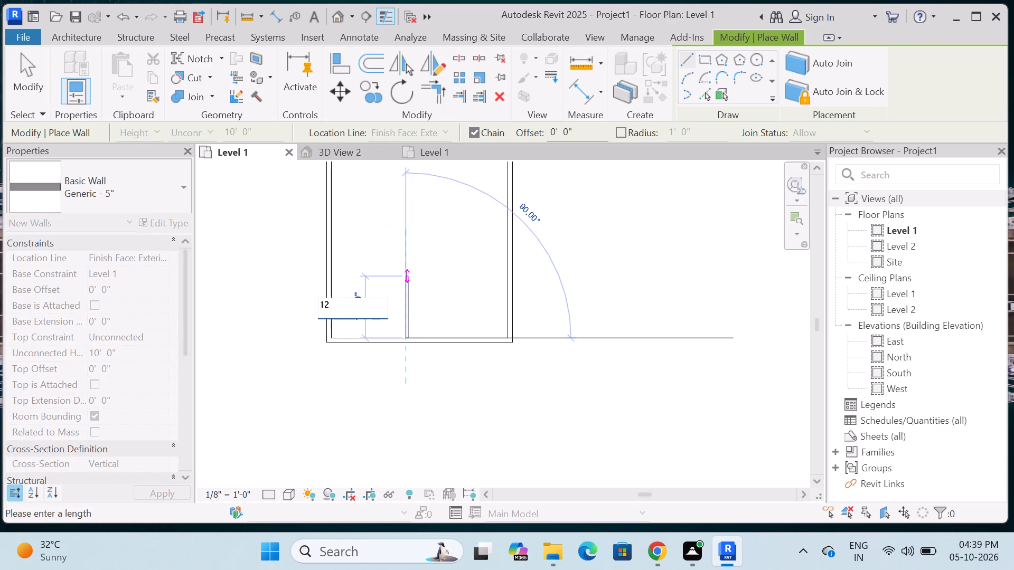
{"action": "key", "text": "apostrophe"}
{"action": "key", "text": "Return"}
Continue the 5" wall horizontally from the partition's upper end to the left outer wall, closing the lower-left room.
{"action": "scroll", "coordinate": [403, 275], "scroll_direction": "up", "scroll_amount": 6}
{"action": "scroll", "coordinate": [250, 244], "scroll_direction": "up", "scroll_amount": 3}
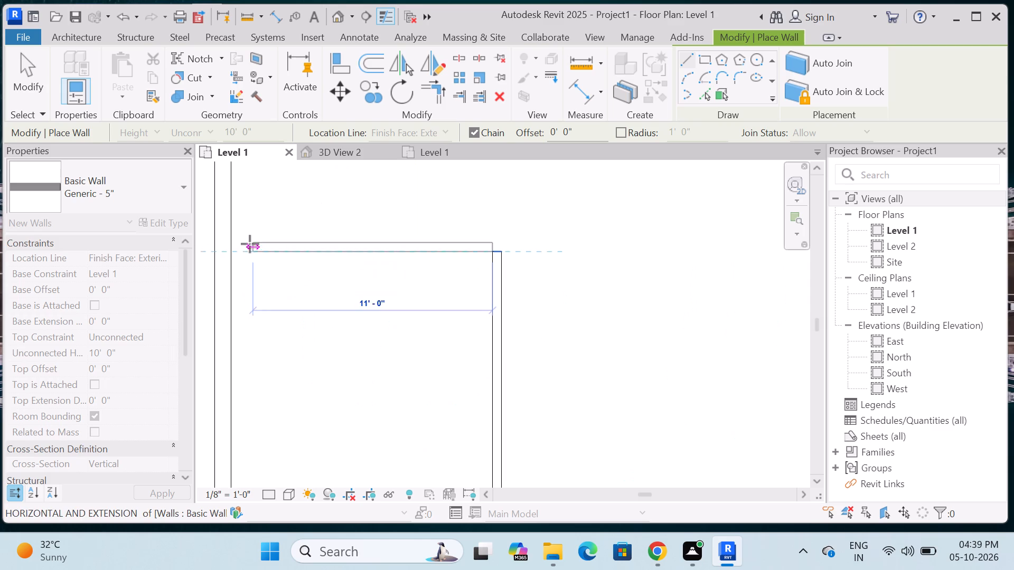
{"action": "left_click", "coordinate": [233, 256]}
{"action": "key", "text": "Escape"}
{"action": "scroll", "coordinate": [239, 256], "scroll_direction": "down", "scroll_amount": 5}
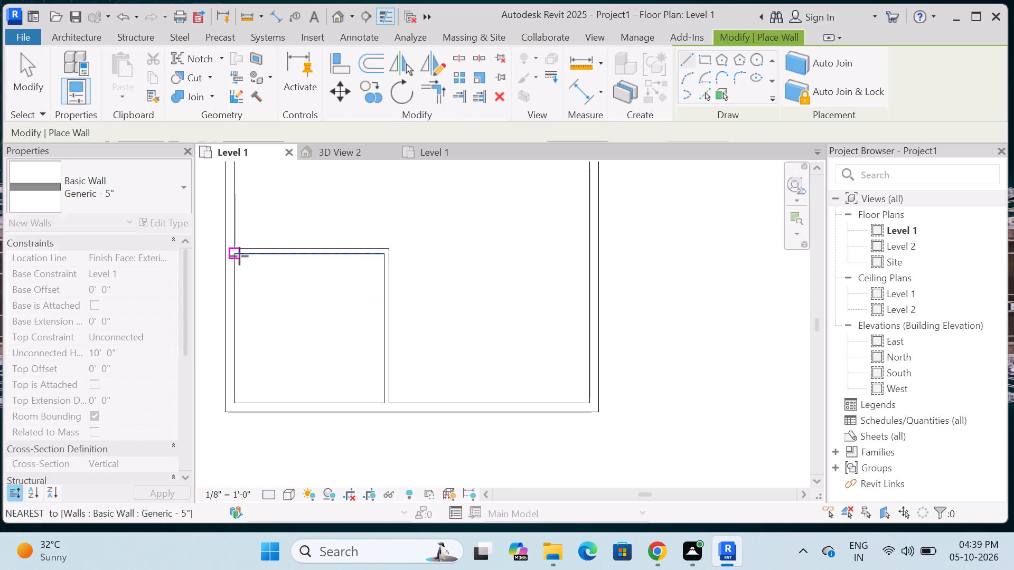
Draw a 16'-1" long Generic - 5" wall from the lower-left room's upper-right corner to the right outer wall, enclosing the lower-right room.
{"action": "scroll", "coordinate": [239, 256], "scroll_direction": "down", "scroll_amount": 1}
{"action": "scroll", "coordinate": [352, 268], "scroll_direction": "up", "scroll_amount": 4}
{"action": "left_click", "coordinate": [356, 236]}
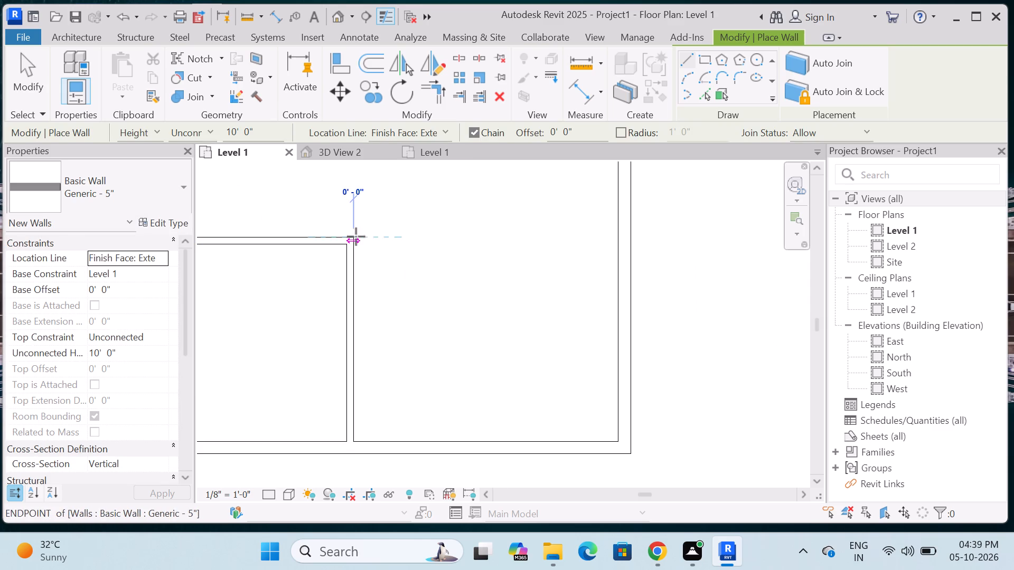
{"action": "left_click", "coordinate": [617, 240]}
{"action": "key", "text": "Escape"}
{"action": "scroll", "coordinate": [545, 271], "scroll_direction": "down", "scroll_amount": 7}
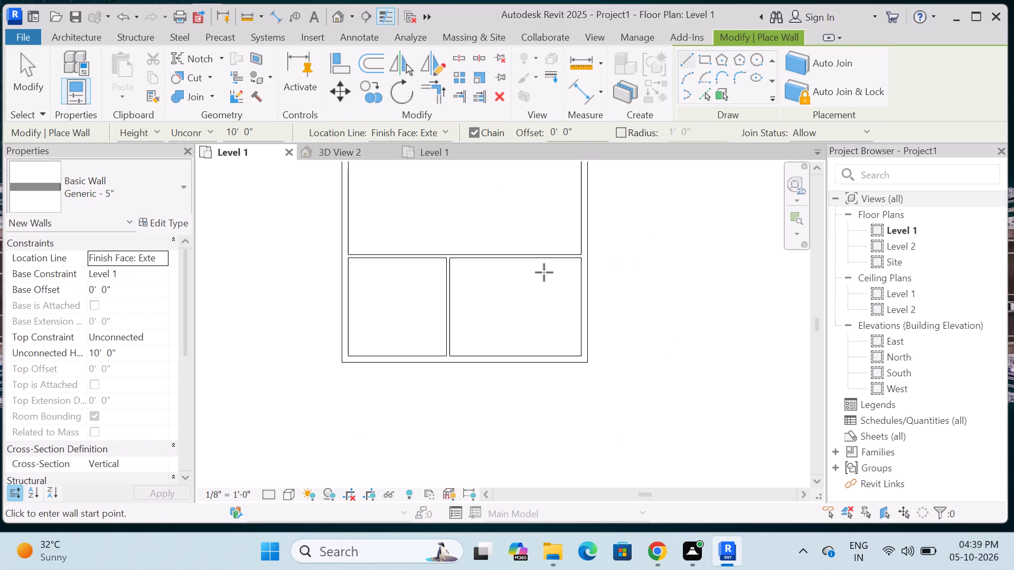
{"action": "scroll", "coordinate": [544, 272], "scroll_direction": "down", "scroll_amount": 1}
{"action": "scroll", "coordinate": [409, 290], "scroll_direction": "down", "scroll_amount": 2}
{"action": "scroll", "coordinate": [515, 286], "scroll_direction": "up", "scroll_amount": 6}
{"action": "key", "text": "Escape"}
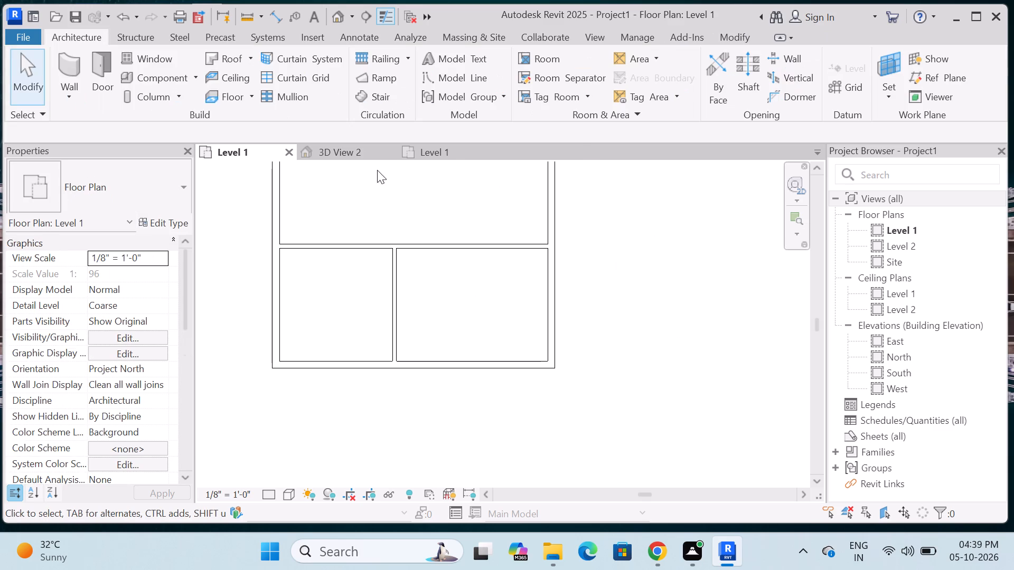
Dimension the lower-left room's inside depth with an aligned dimension set to wall faces.
{"action": "left_click", "coordinate": [274, 12]}
{"action": "scroll", "coordinate": [335, 329], "scroll_direction": "up", "scroll_amount": 4}
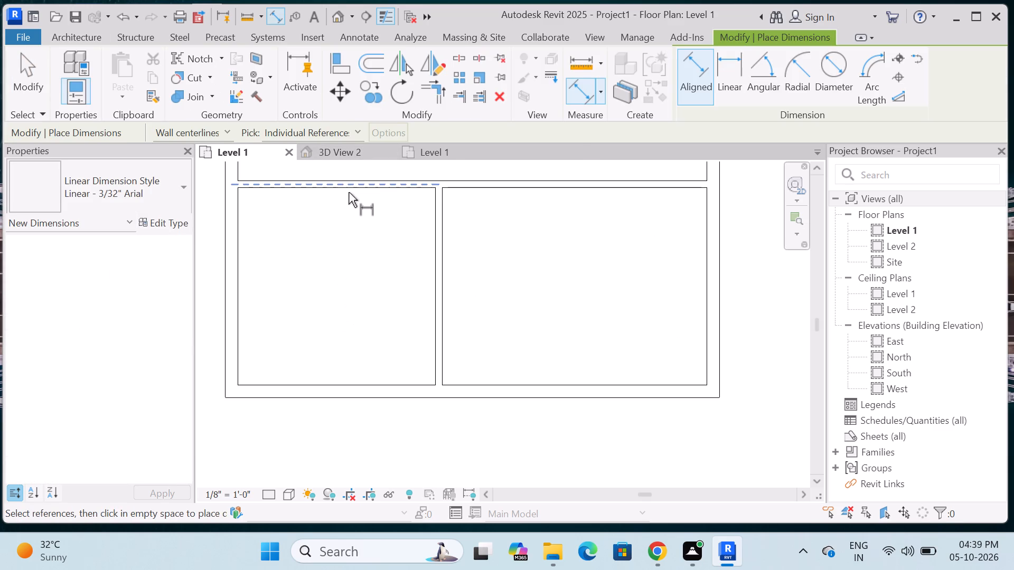
{"action": "left_click", "coordinate": [349, 192]}
{"action": "key", "text": "Escape"}
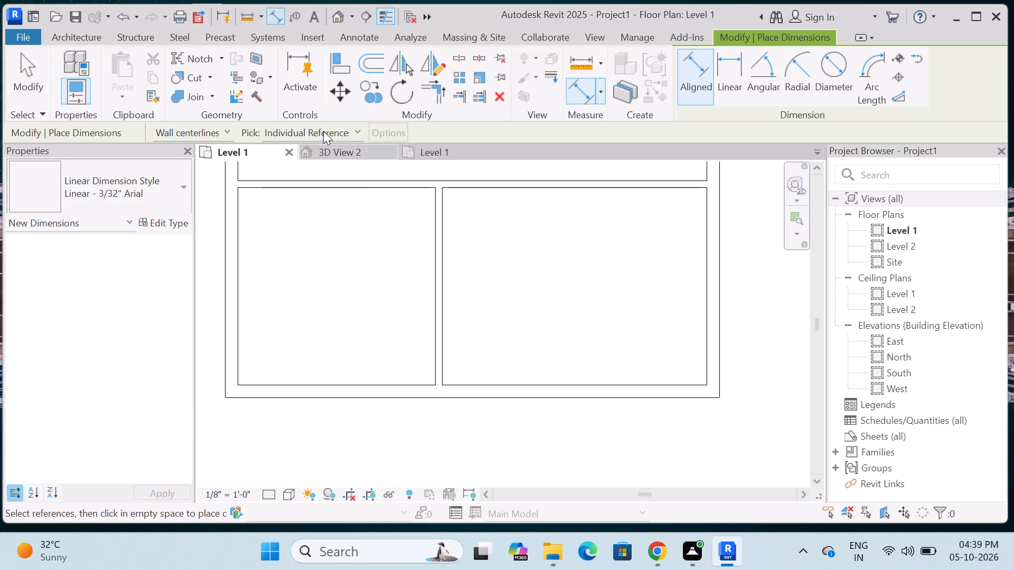
{"action": "left_click", "coordinate": [224, 127]}
{"action": "left_click", "coordinate": [216, 161]}
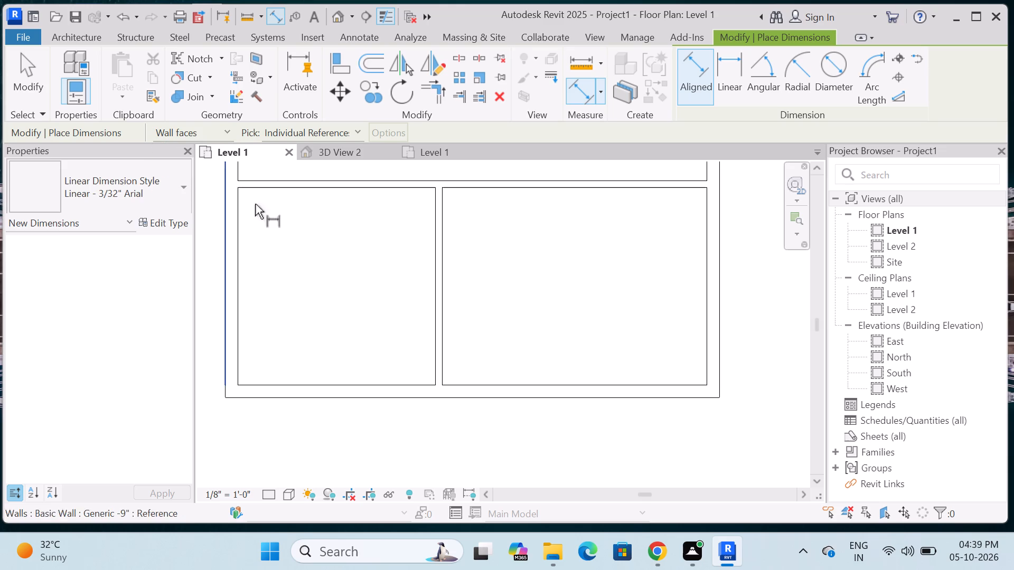
{"action": "left_click", "coordinate": [355, 194]}
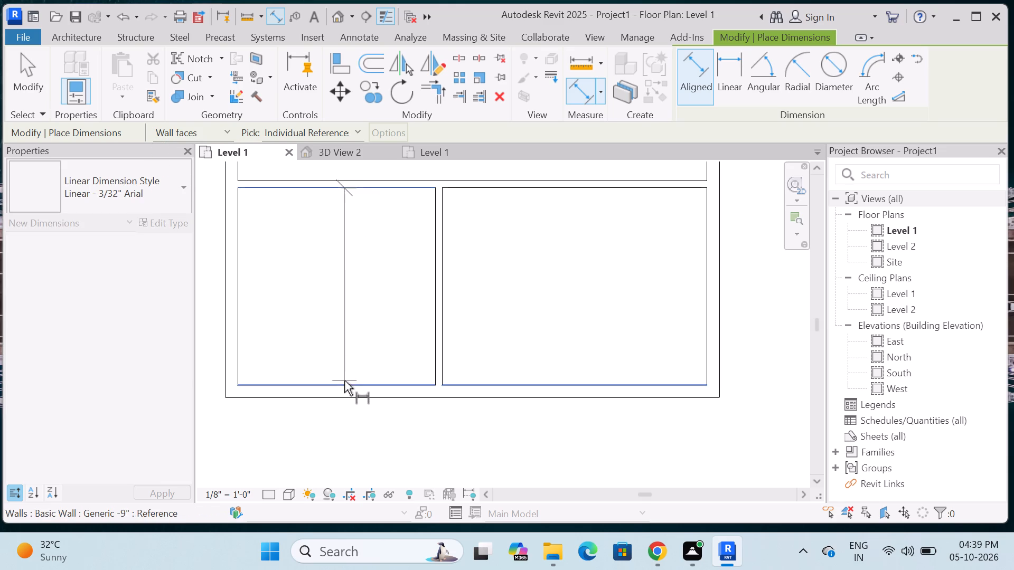
{"action": "left_click", "coordinate": [344, 381]}
{"action": "left_click", "coordinate": [350, 346]}
Dimension across both front rooms in one string from the left outer wall's inner face, via the partition's near face, to the right outer wall.
{"action": "left_click", "coordinate": [238, 250]}
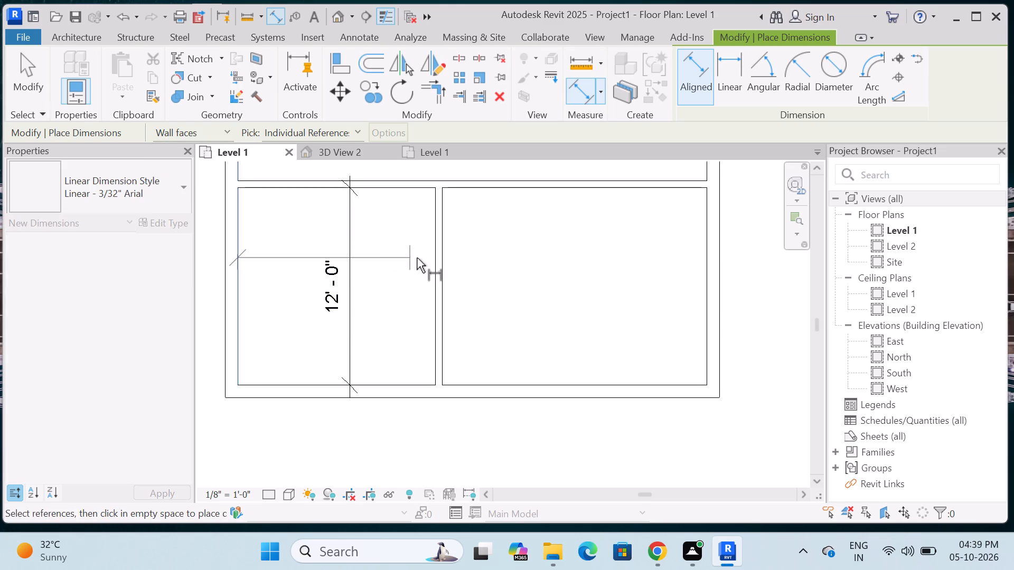
{"action": "left_click", "coordinate": [433, 265]}
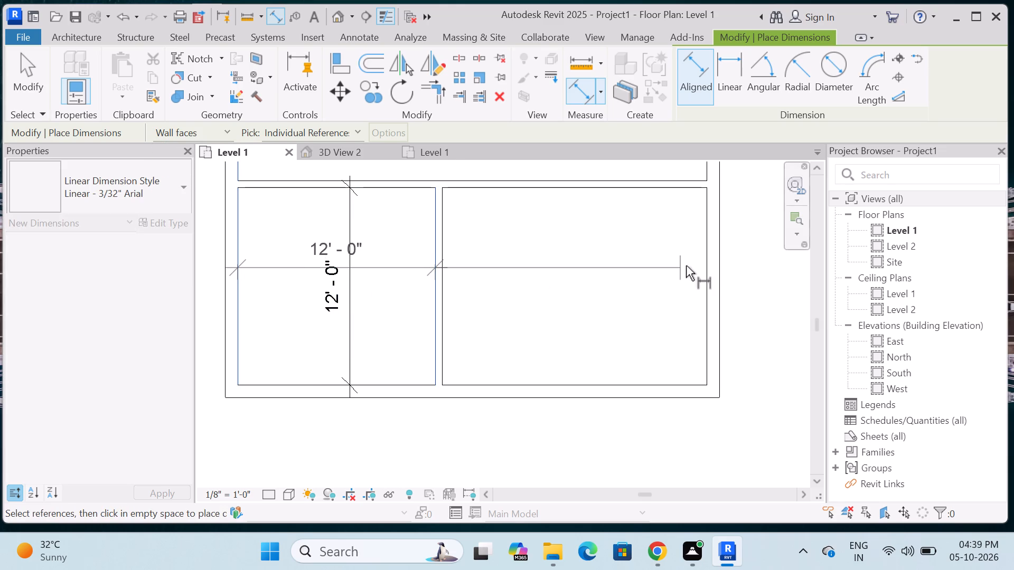
{"action": "left_click", "coordinate": [706, 263]}
{"action": "left_click", "coordinate": [695, 265]}
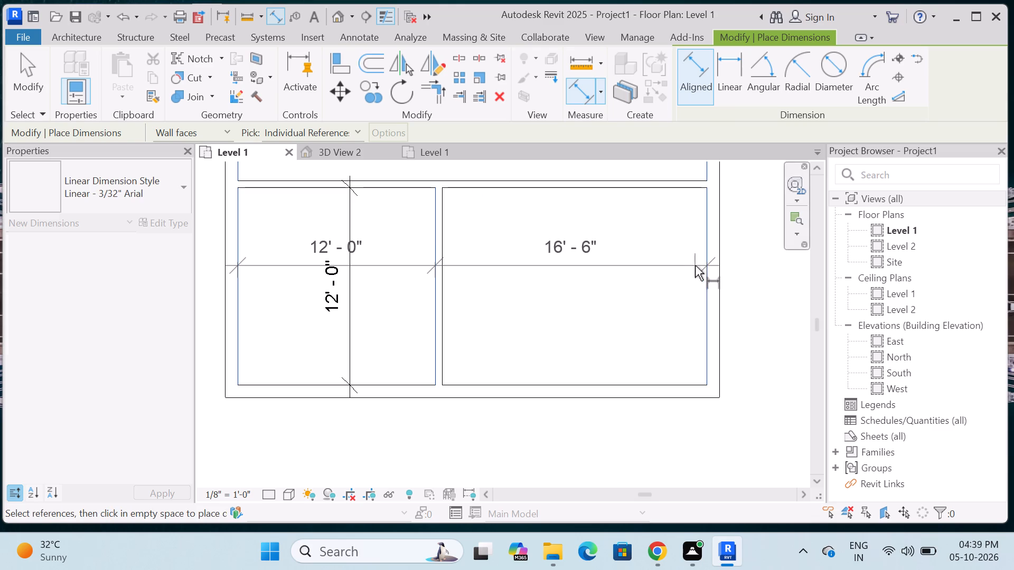
{"action": "key", "text": "Escape"}
Dimension the lower-right room's inside depth between its upper wall and the bottom outer wall.
{"action": "left_click", "coordinate": [501, 193]}
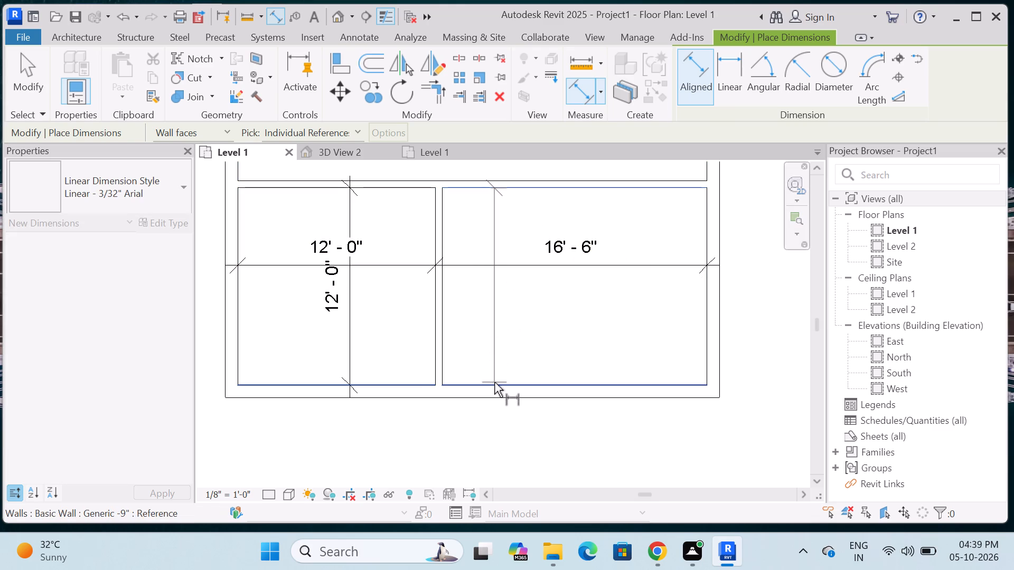
{"action": "left_click", "coordinate": [494, 382]}
{"action": "left_click", "coordinate": [497, 346]}
{"action": "key", "text": "Escape"}
{"action": "scroll", "coordinate": [454, 328], "scroll_direction": "down", "scroll_amount": 8}
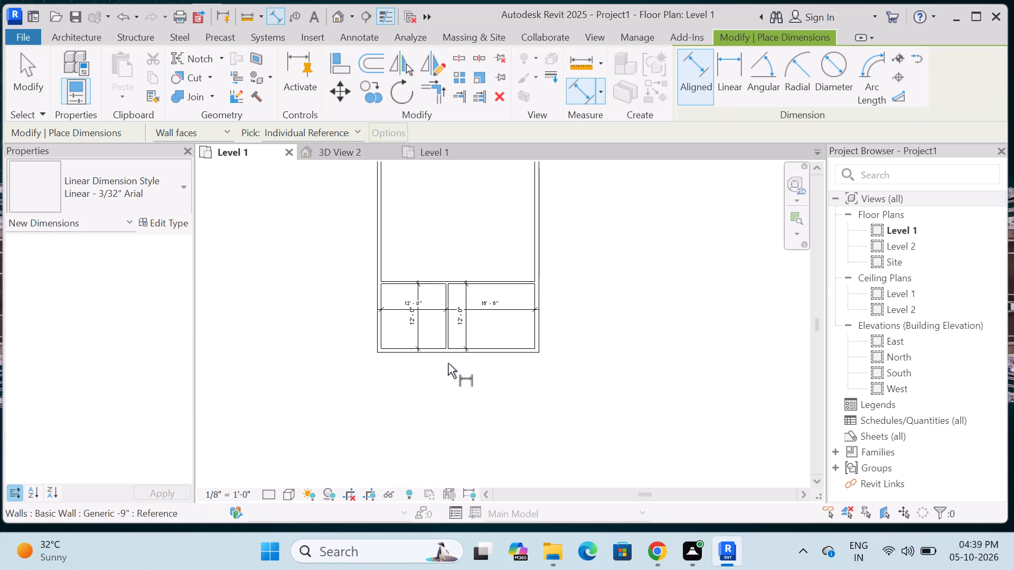
Examine the dimensioned 30x45 G+2 Level 1 reference plan, covering the two front rooms and the small rooms above them.
{"action": "left_click", "coordinate": [431, 153]}
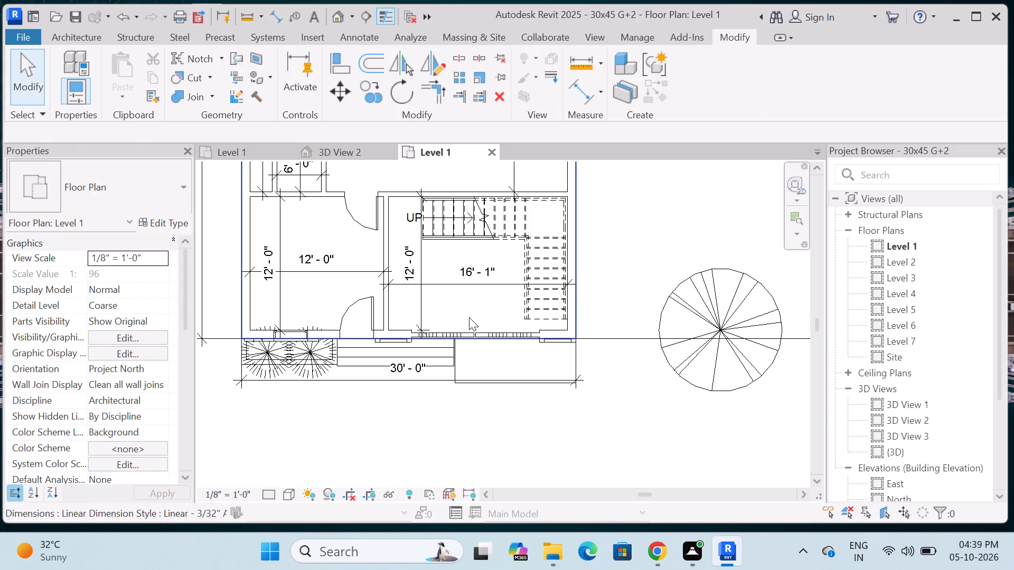
{"action": "scroll", "coordinate": [411, 322], "scroll_direction": "down", "scroll_amount": 2}
{"action": "scroll", "coordinate": [375, 315], "scroll_direction": "up", "scroll_amount": 3}
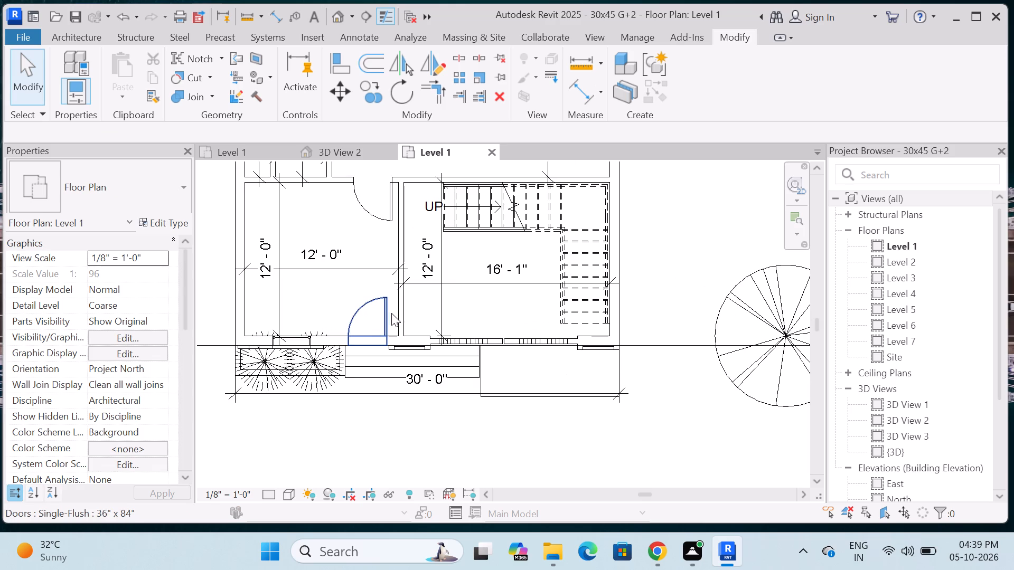
{"action": "scroll", "coordinate": [436, 349], "scroll_direction": "down", "scroll_amount": 3}
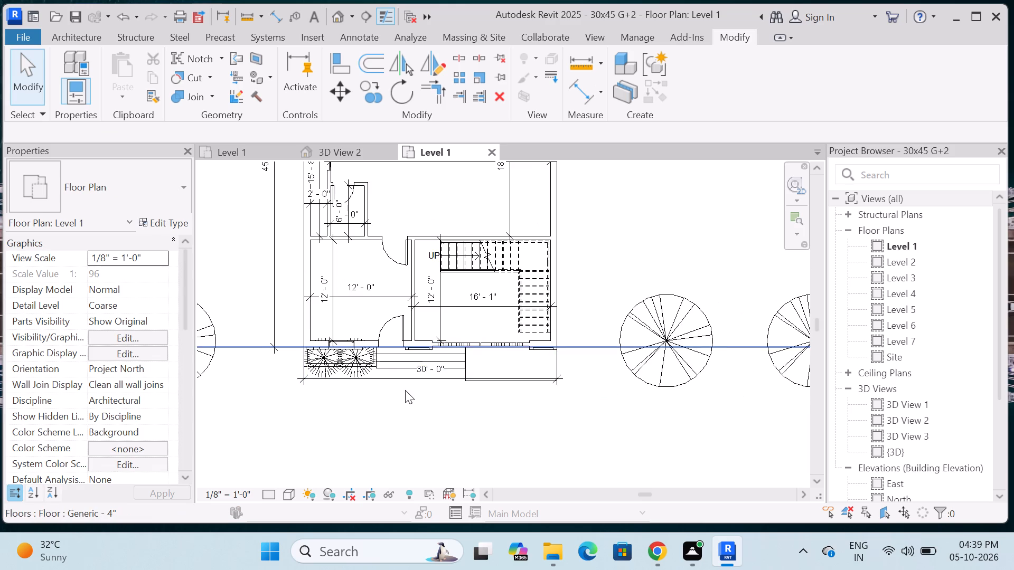
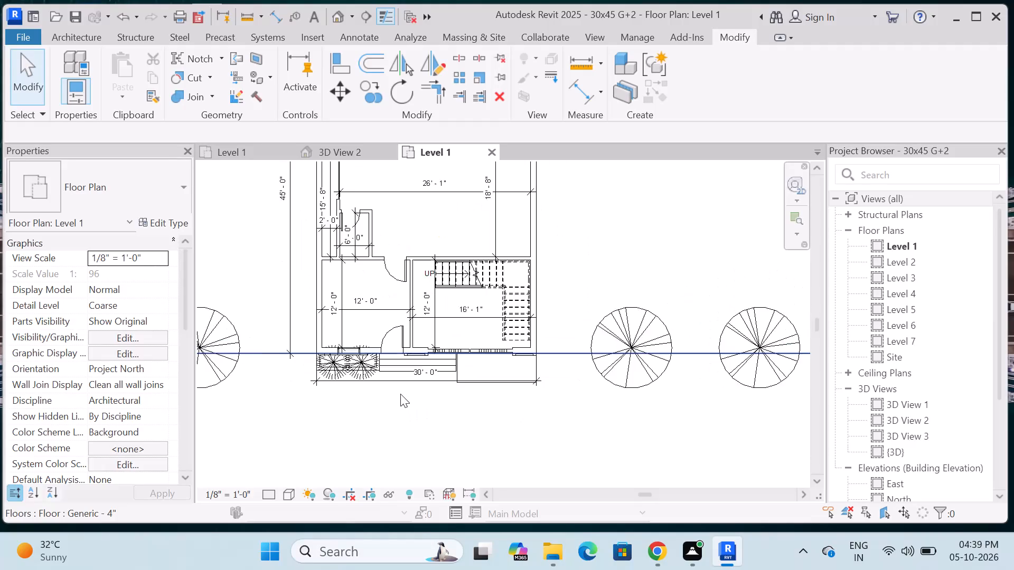
In Project1's Level 1, draw a 6' long, 5" wall rearward from the front rooms' upper wall, 4' from the left outer wall's inner face.
{"action": "scroll", "coordinate": [396, 396], "scroll_direction": "down", "scroll_amount": 4}
{"action": "scroll", "coordinate": [383, 321], "scroll_direction": "up", "scroll_amount": 9}
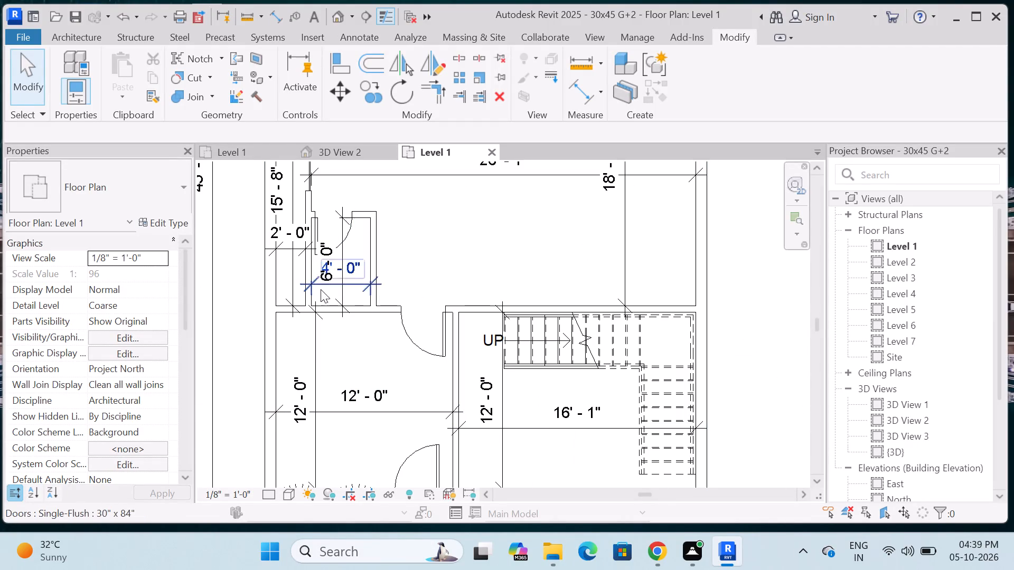
{"action": "left_click", "coordinate": [241, 151]}
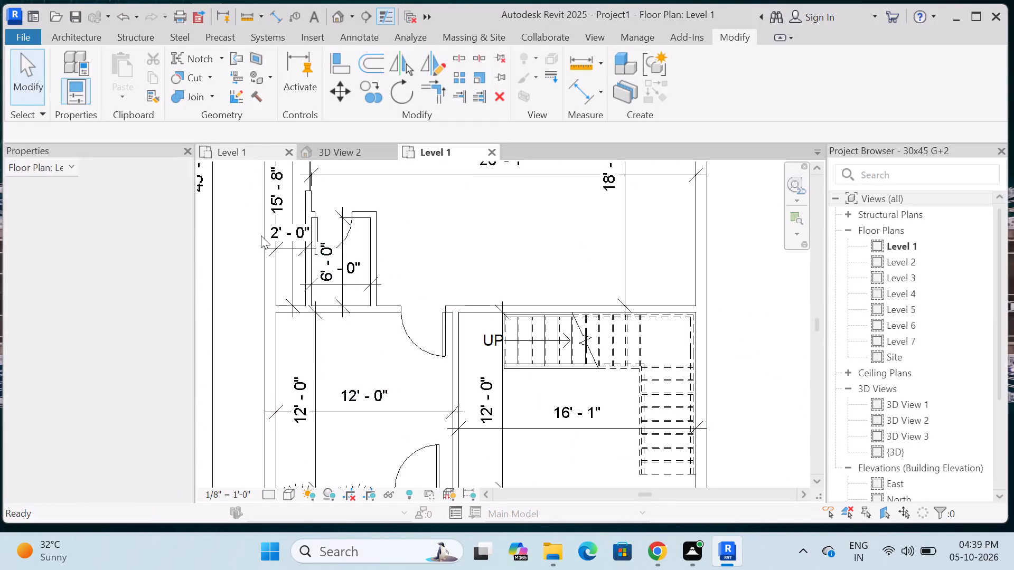
{"action": "scroll", "coordinate": [409, 294], "scroll_direction": "down", "scroll_amount": 4}
{"action": "scroll", "coordinate": [427, 245], "scroll_direction": "up", "scroll_amount": 5}
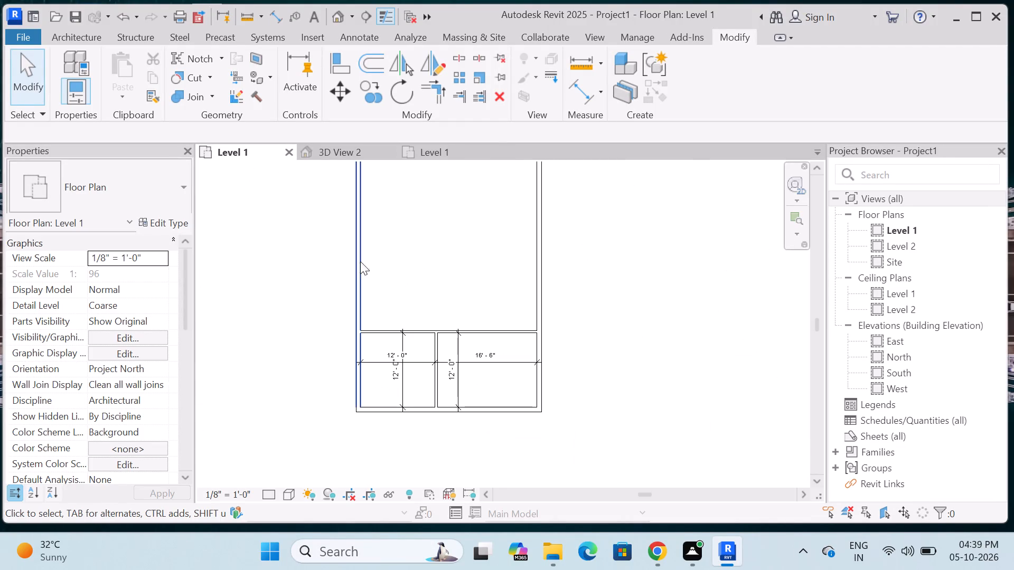
{"action": "scroll", "coordinate": [403, 290], "scroll_direction": "up", "scroll_amount": 4}
{"action": "scroll", "coordinate": [340, 278], "scroll_direction": "down", "scroll_amount": 3}
{"action": "scroll", "coordinate": [388, 321], "scroll_direction": "up", "scroll_amount": 5}
{"action": "scroll", "coordinate": [351, 279], "scroll_direction": "down", "scroll_amount": 3}
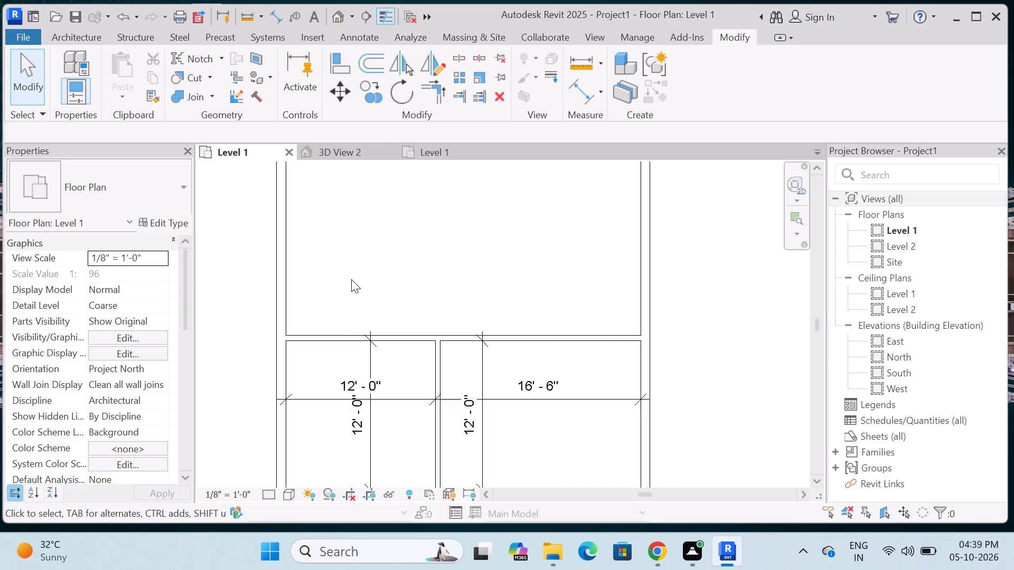
{"action": "scroll", "coordinate": [351, 279], "scroll_direction": "down", "scroll_amount": 1}
{"action": "left_click", "coordinate": [74, 39]}
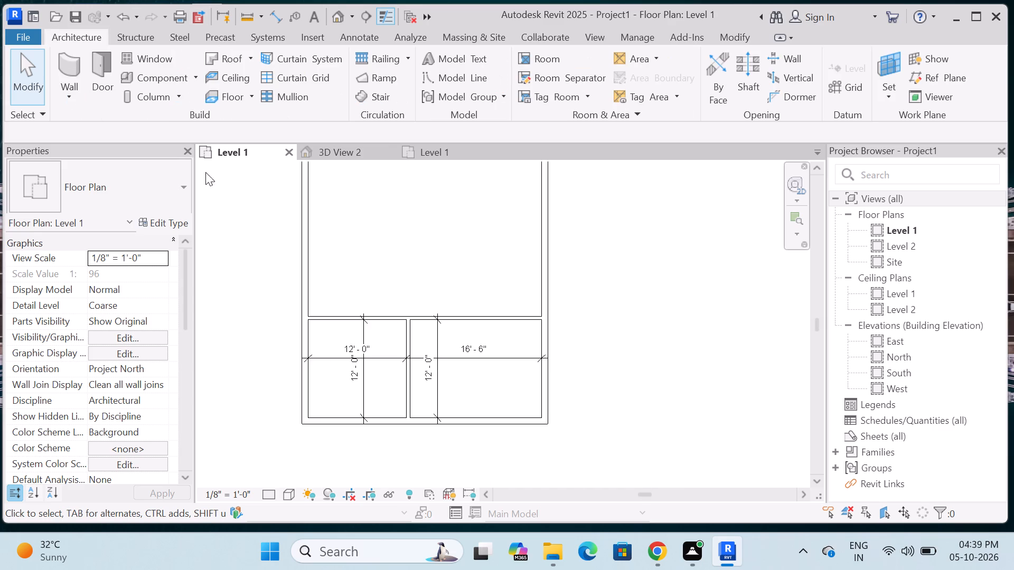
{"action": "scroll", "coordinate": [330, 308], "scroll_direction": "up", "scroll_amount": 5}
{"action": "left_click", "coordinate": [64, 59]}
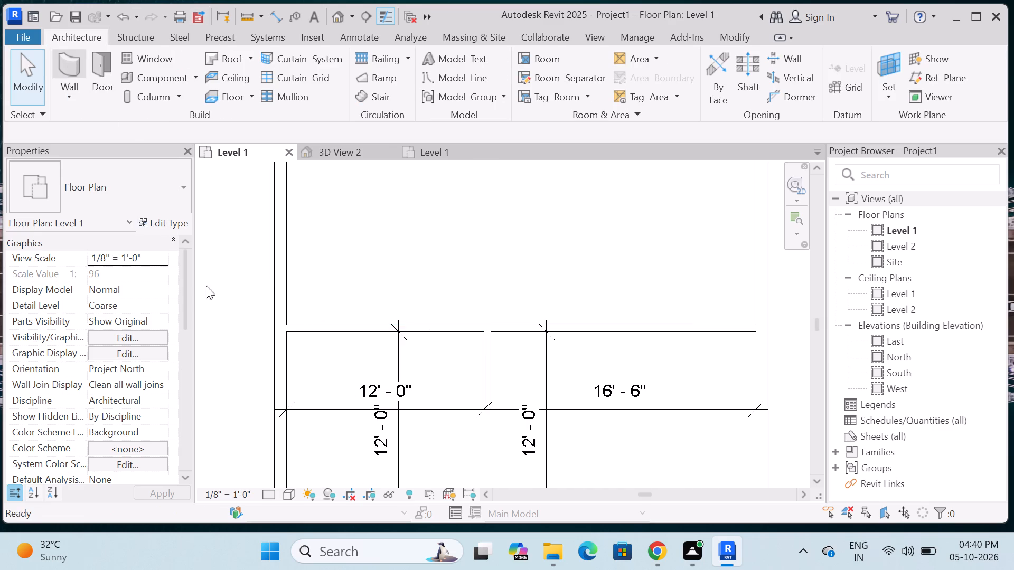
{"action": "scroll", "coordinate": [287, 368], "scroll_direction": "up", "scroll_amount": 5}
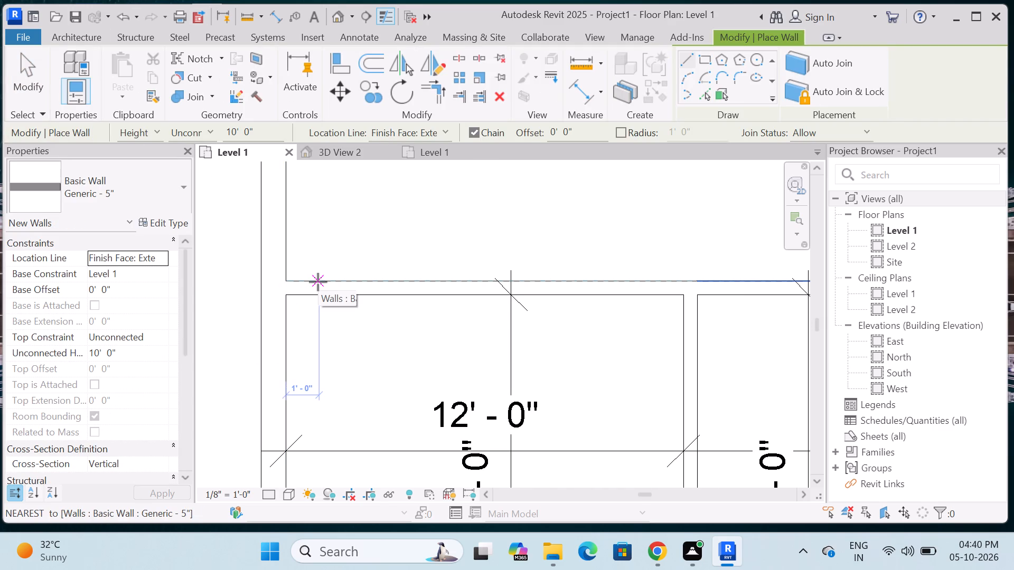
{"action": "key", "text": "4"}
{"action": "key", "text": "apostrophe"}
{"action": "key", "text": "Return"}
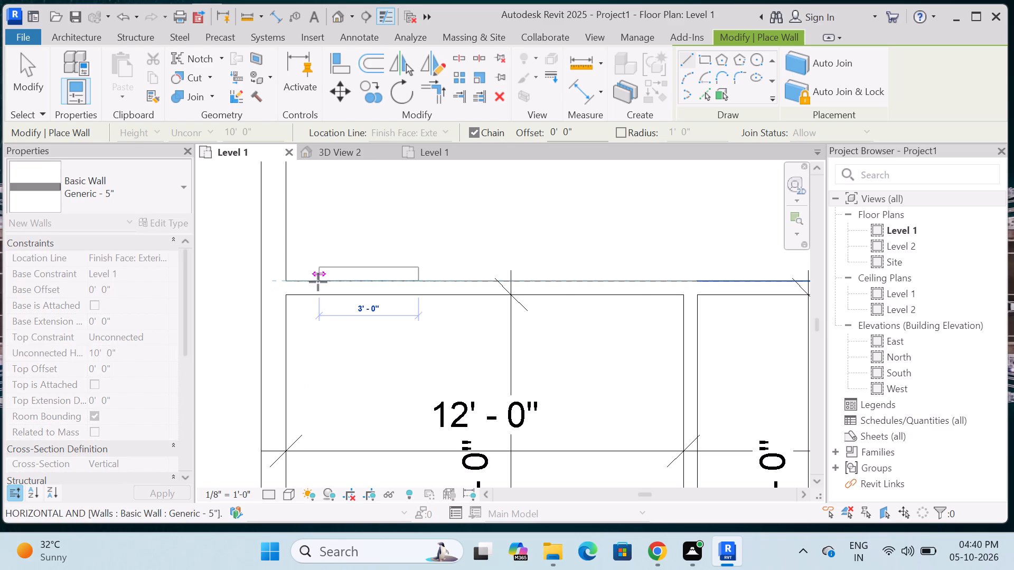
{"action": "scroll", "coordinate": [318, 282], "scroll_direction": "down", "scroll_amount": 3}
{"action": "scroll", "coordinate": [386, 234], "scroll_direction": "down", "scroll_amount": 6}
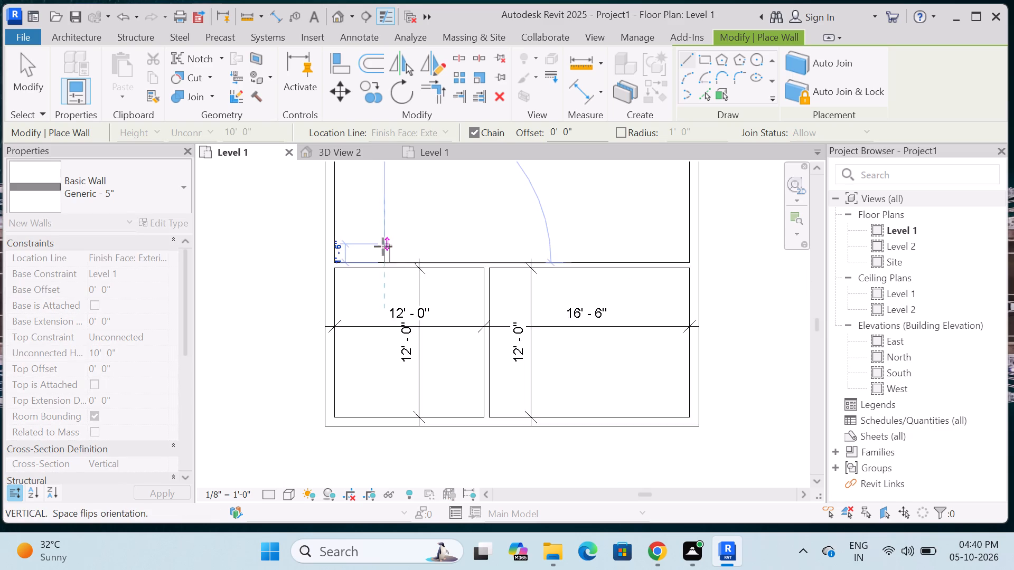
{"action": "scroll", "coordinate": [383, 246], "scroll_direction": "down", "scroll_amount": 2}
{"action": "scroll", "coordinate": [388, 209], "scroll_direction": "up", "scroll_amount": 3}
{"action": "scroll", "coordinate": [386, 217], "scroll_direction": "down", "scroll_amount": 4}
{"action": "scroll", "coordinate": [385, 231], "scroll_direction": "up", "scroll_amount": 4}
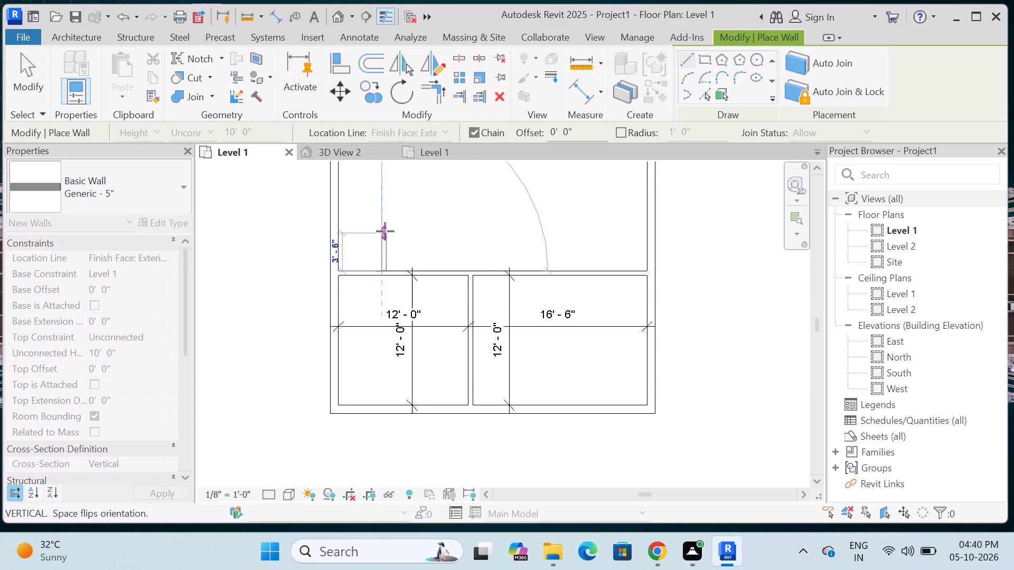
{"action": "scroll", "coordinate": [385, 234], "scroll_direction": "down", "scroll_amount": 4}
{"action": "scroll", "coordinate": [382, 201], "scroll_direction": "up", "scroll_amount": 1}
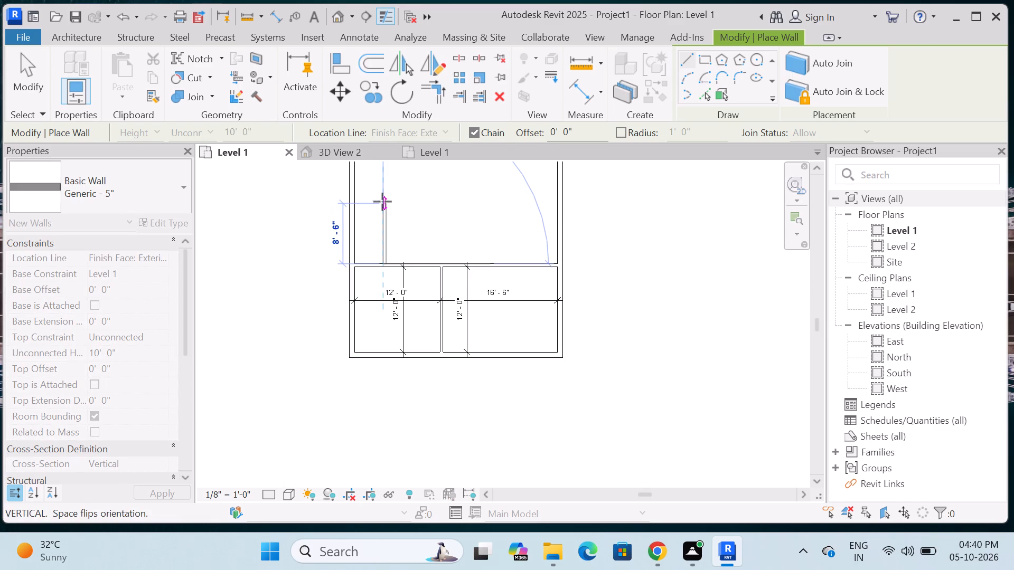
{"action": "key", "text": "6"}
{"action": "key", "text": "apostrophe"}
{"action": "key", "text": "Return"}
Close the small room by drawing a 5" wall from the 6' wall's free end to the left outer wall's inner face.
{"action": "scroll", "coordinate": [379, 212], "scroll_direction": "up", "scroll_amount": 4}
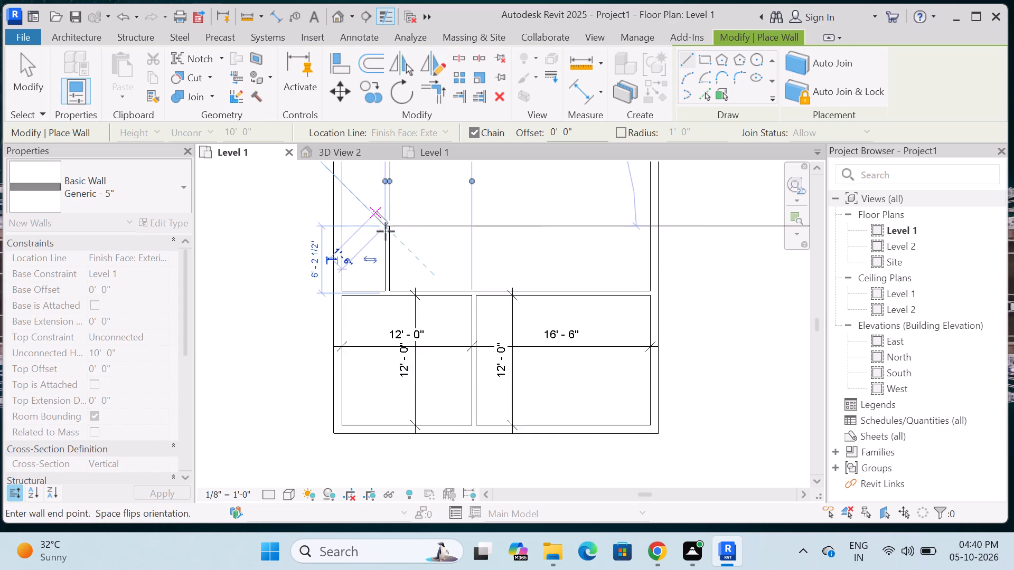
{"action": "scroll", "coordinate": [386, 242], "scroll_direction": "down", "scroll_amount": 4}
{"action": "scroll", "coordinate": [382, 226], "scroll_direction": "up", "scroll_amount": 9}
{"action": "scroll", "coordinate": [341, 260], "scroll_direction": "up", "scroll_amount": 4}
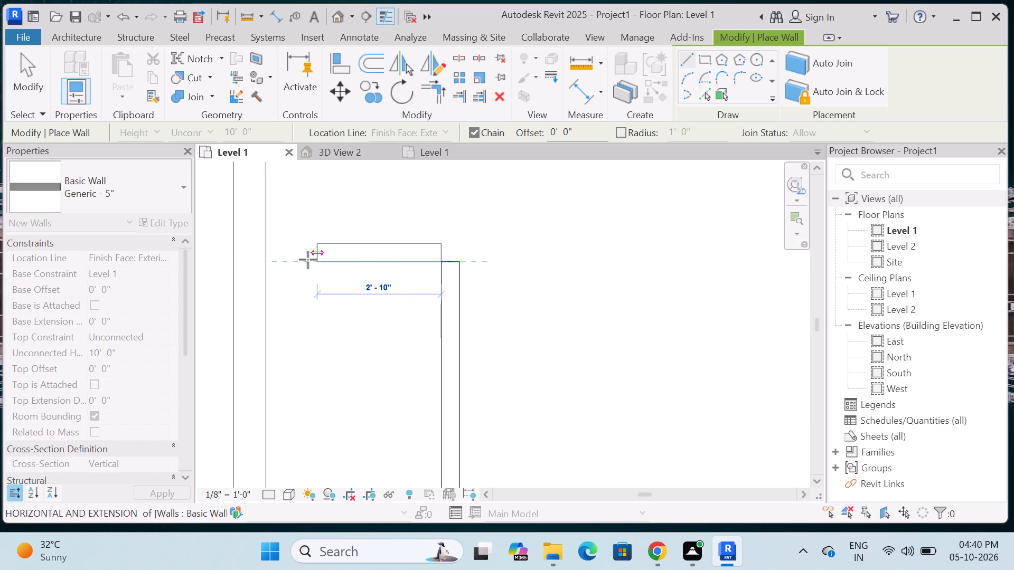
{"action": "left_click", "coordinate": [267, 260]}
{"action": "key", "text": "Escape"}
Examine the 30x45 G+2 Level 1 reference plan for the dimensions of the two rear bedrooms and the space between them.
{"action": "scroll", "coordinate": [324, 274], "scroll_direction": "down", "scroll_amount": 4}
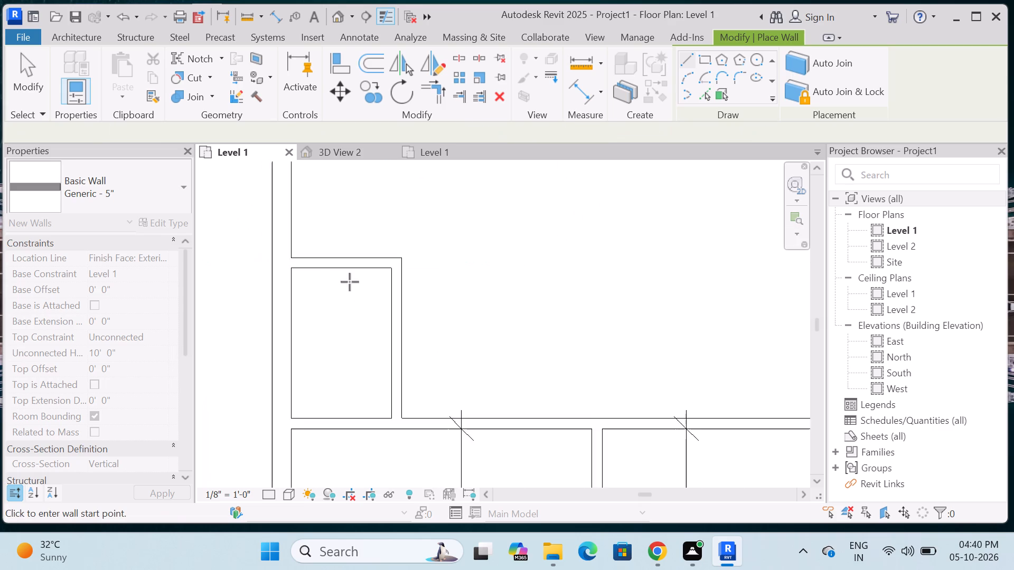
{"action": "scroll", "coordinate": [350, 282], "scroll_direction": "down", "scroll_amount": 16}
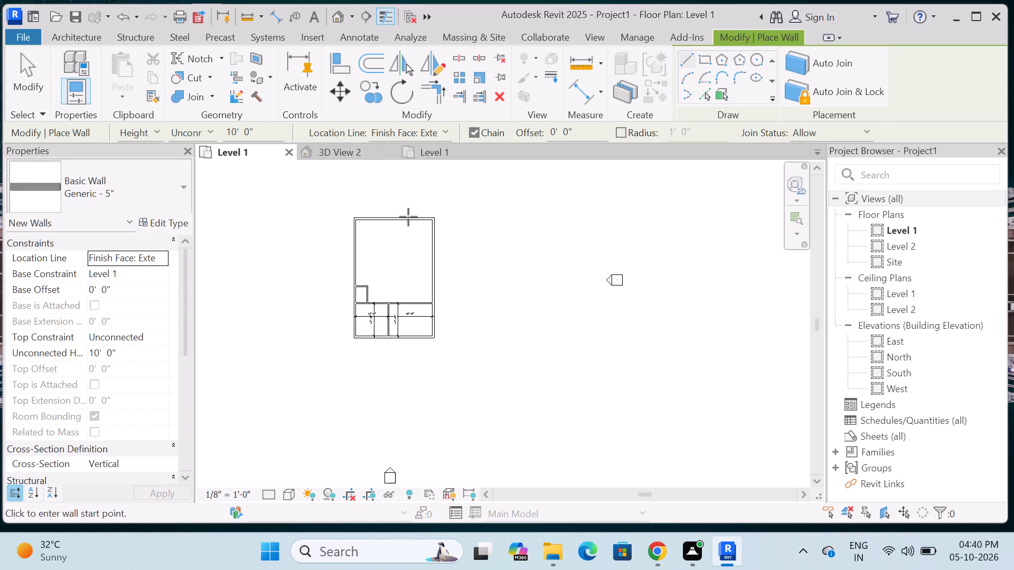
{"action": "scroll", "coordinate": [408, 212], "scroll_direction": "up", "scroll_amount": 4}
{"action": "left_click", "coordinate": [446, 161]}
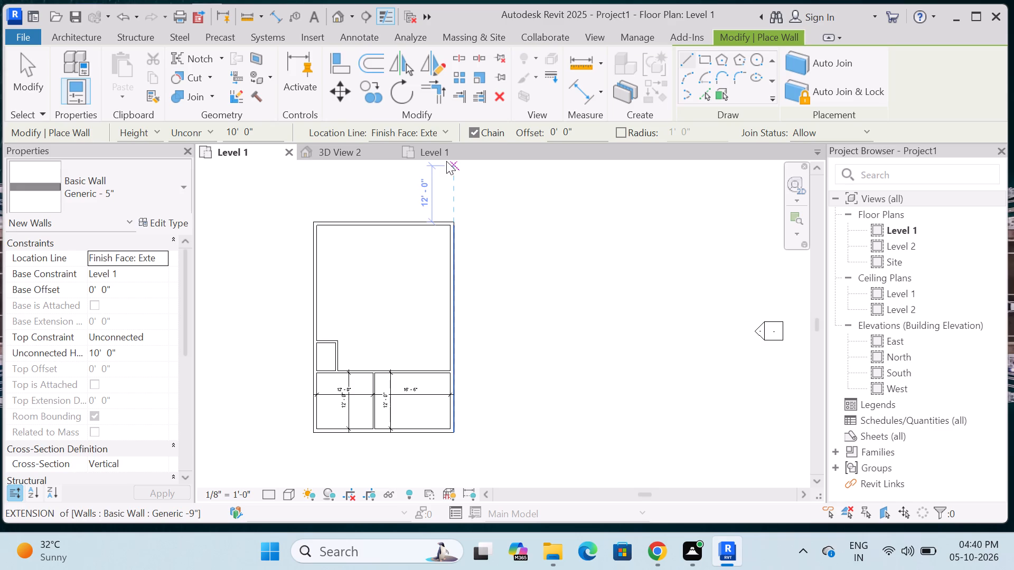
{"action": "left_click", "coordinate": [442, 156]}
{"action": "scroll", "coordinate": [398, 293], "scroll_direction": "down", "scroll_amount": 5}
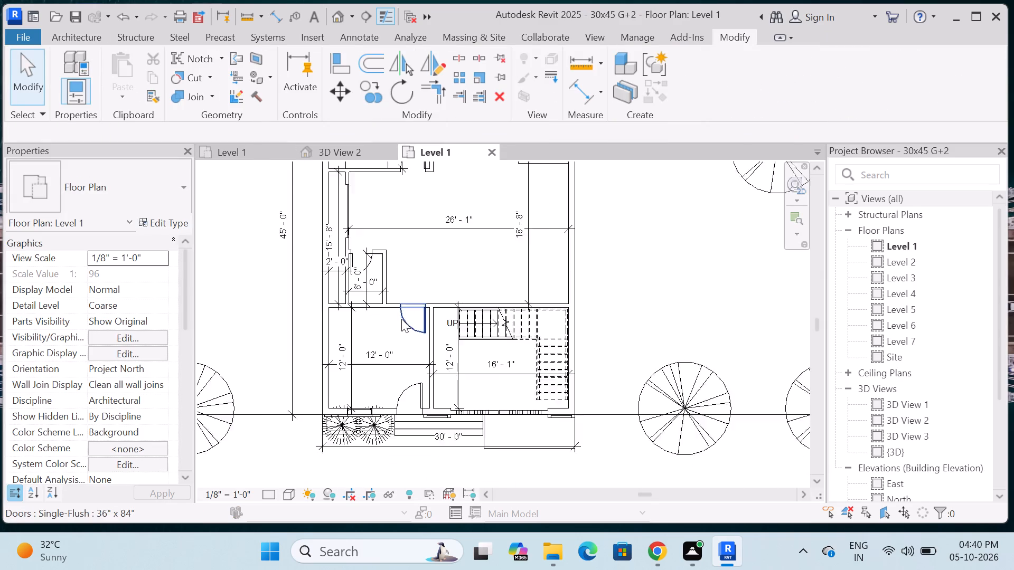
{"action": "scroll", "coordinate": [401, 319], "scroll_direction": "down", "scroll_amount": 6}
{"action": "scroll", "coordinate": [415, 233], "scroll_direction": "up", "scroll_amount": 10}
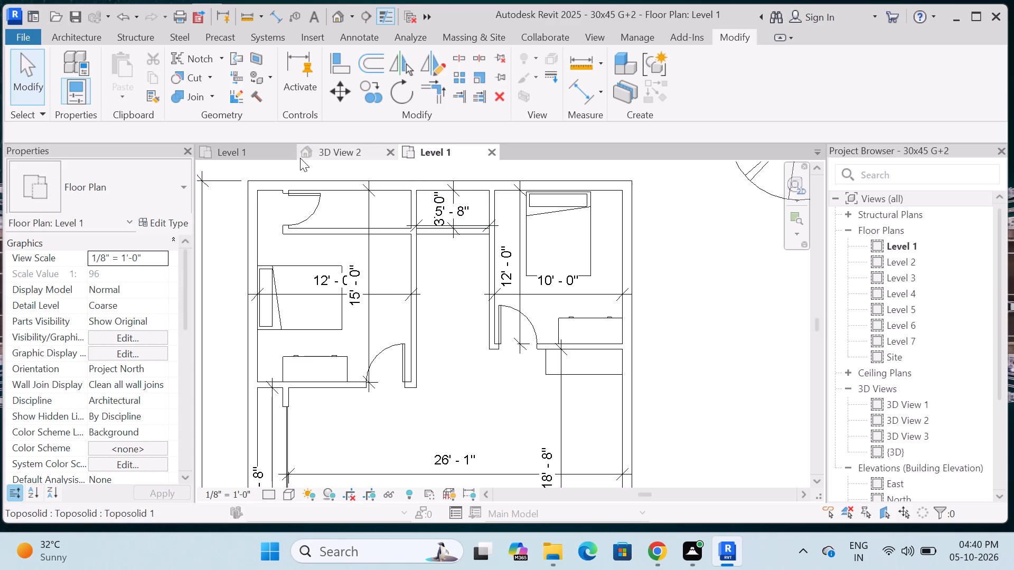
In Project1, draw a 15' long, 5" wall down from the rear outer wall, leaving 12' clear from the left outer wall's inner face.
{"action": "left_click", "coordinate": [246, 156]}
{"action": "scroll", "coordinate": [392, 322], "scroll_direction": "down", "scroll_amount": 4}
{"action": "scroll", "coordinate": [352, 284], "scroll_direction": "up", "scroll_amount": 9}
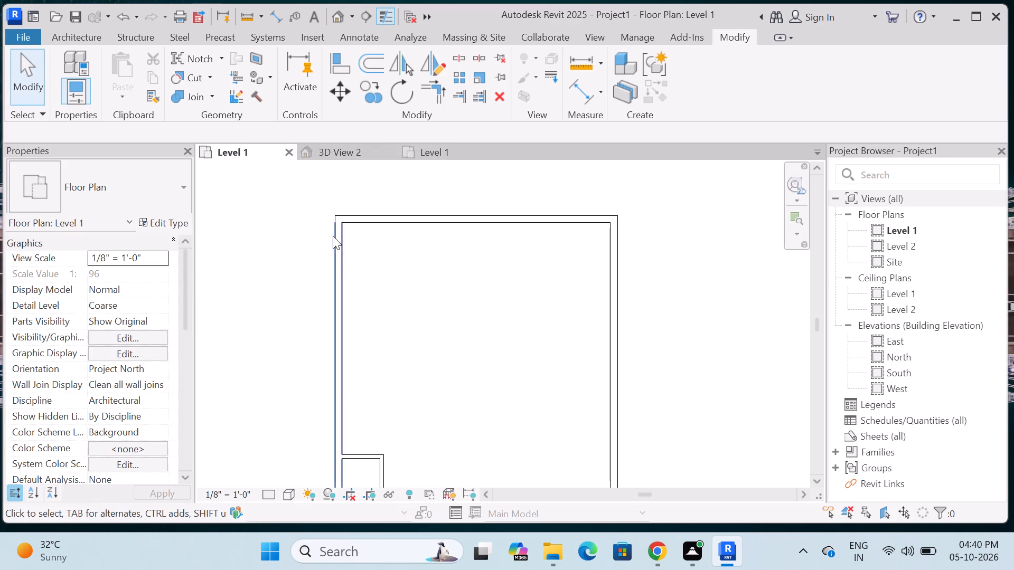
{"action": "left_click", "coordinate": [80, 42]}
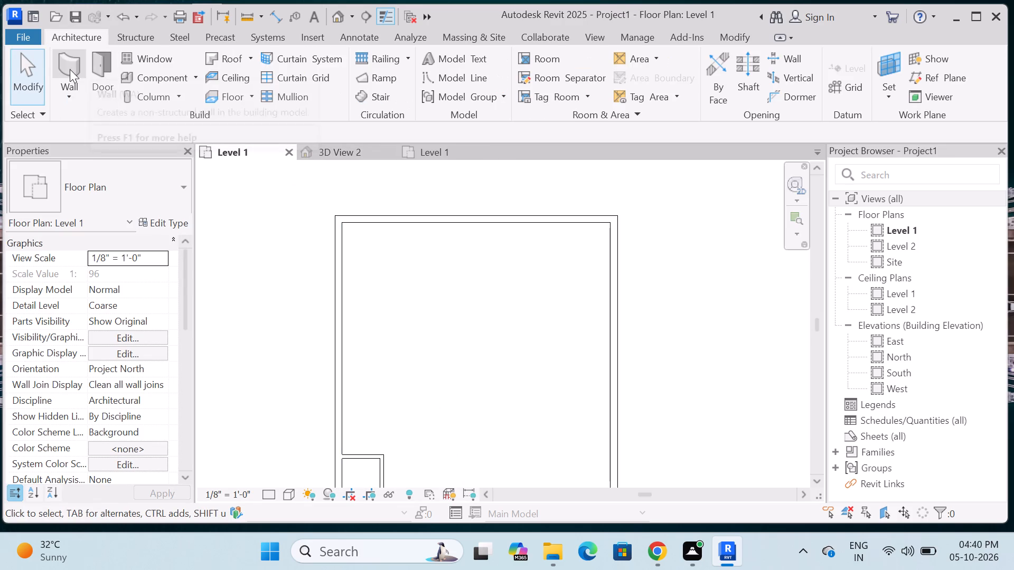
{"action": "left_click", "coordinate": [70, 69]}
{"action": "scroll", "coordinate": [371, 225], "scroll_direction": "up", "scroll_amount": 5}
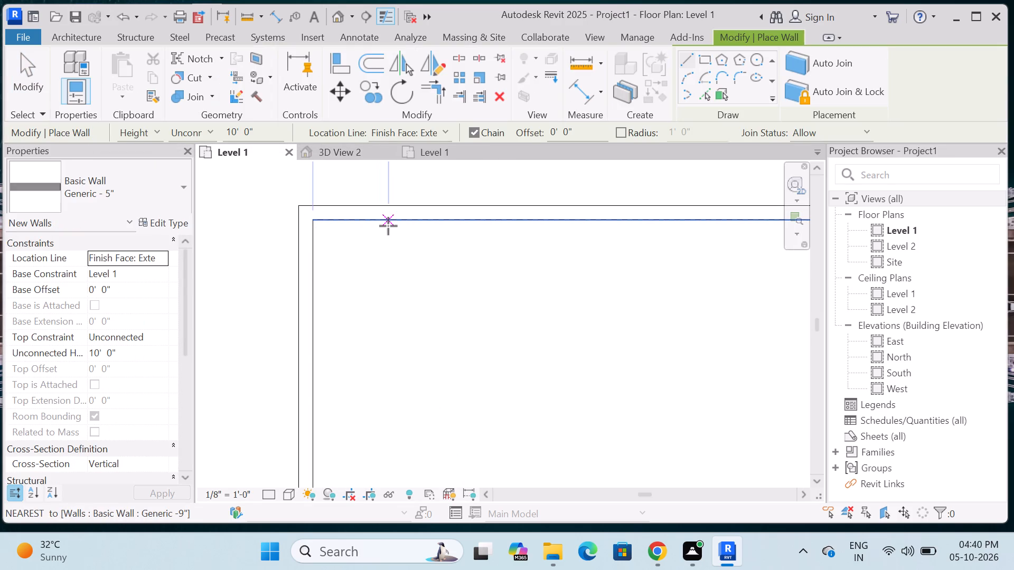
{"action": "type", "text": "12"}
{"action": "key", "text": "apostrophe"}
{"action": "key", "text": "Return"}
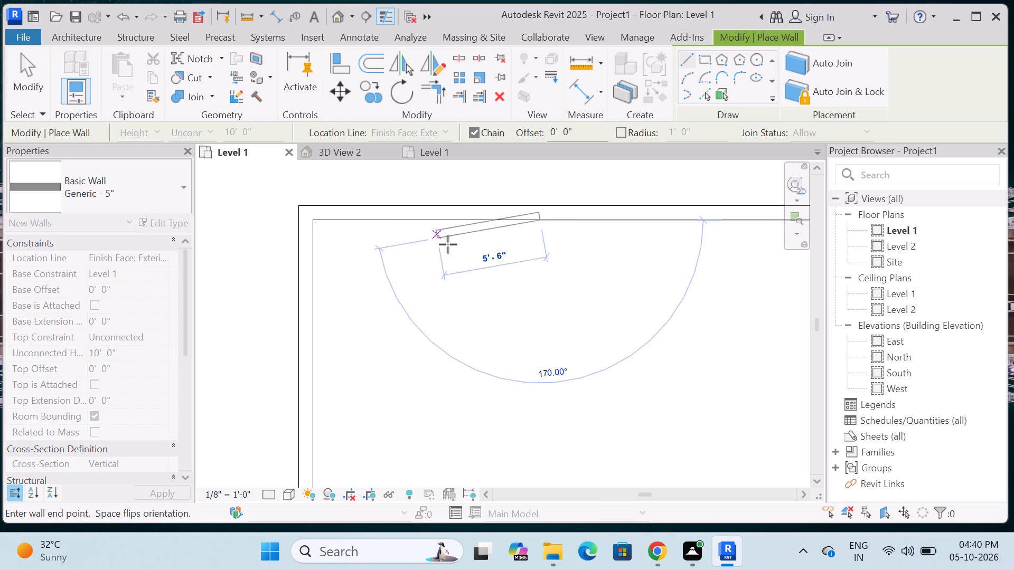
{"action": "key", "text": "space"}
{"action": "scroll", "coordinate": [538, 347], "scroll_direction": "down", "scroll_amount": 4}
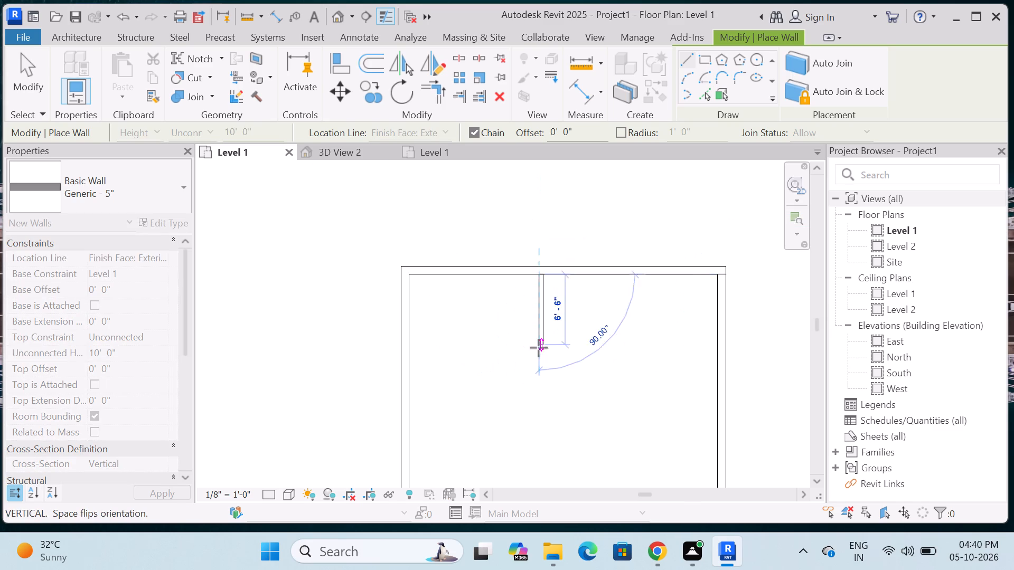
{"action": "key", "text": "1"}
{"action": "key", "text": "5"}
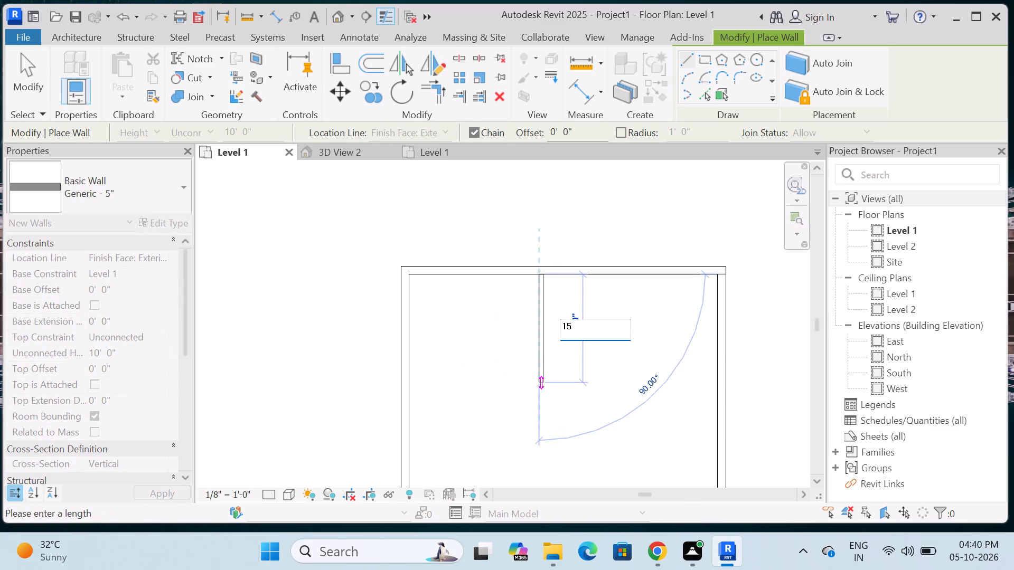
{"action": "key", "text": "apostrophe"}
{"action": "key", "text": "Return"}
Close the upper-left bedroom by drawing a 5" wall from the 15' wall's lower end to the left outer wall's inner face.
{"action": "scroll", "coordinate": [541, 381], "scroll_direction": "down", "scroll_amount": 5}
{"action": "scroll", "coordinate": [537, 429], "scroll_direction": "up", "scroll_amount": 10}
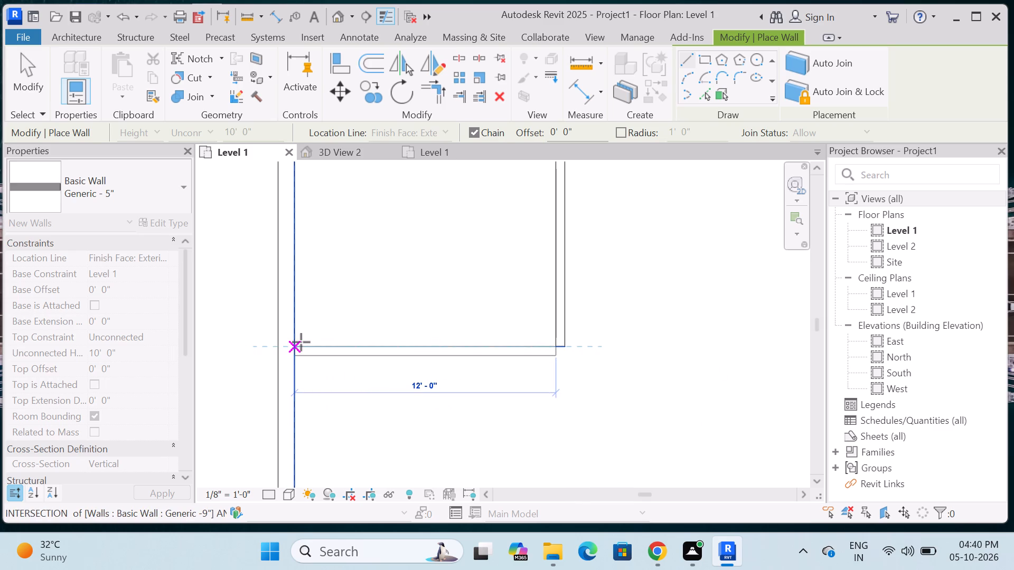
{"action": "left_click", "coordinate": [294, 346]}
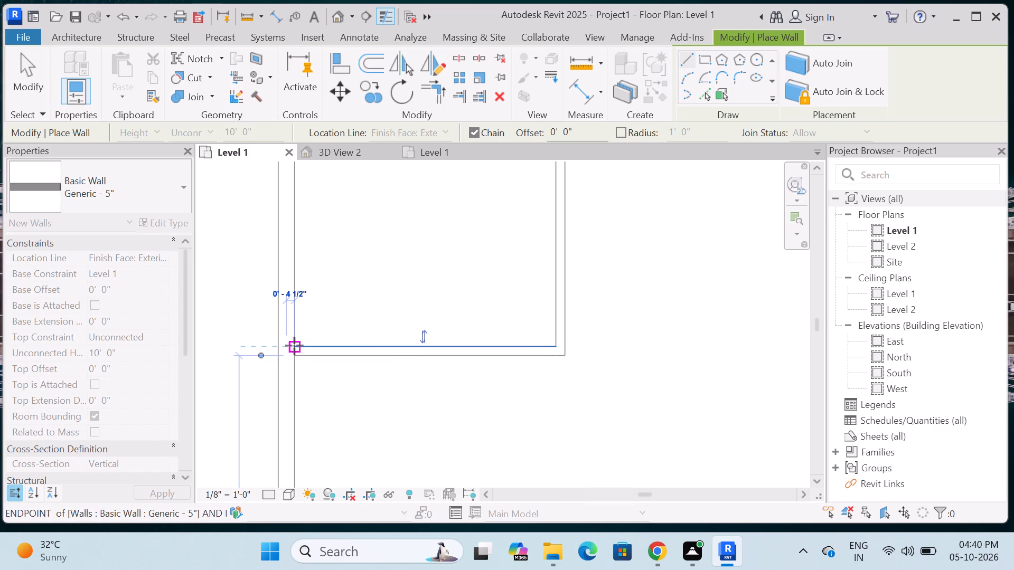
{"action": "key", "text": "Escape"}
Examine the 30x45 G+2 Level 1 reference plan for the size of the small space between the two rear bedrooms.
{"action": "scroll", "coordinate": [351, 359], "scroll_direction": "down", "scroll_amount": 8}
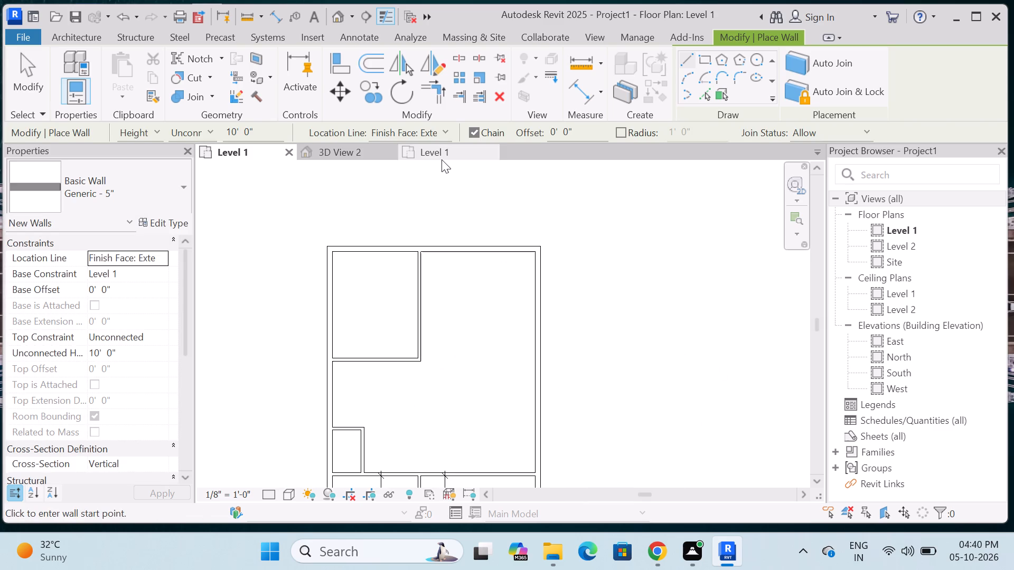
{"action": "left_click", "coordinate": [442, 159]}
{"action": "scroll", "coordinate": [461, 235], "scroll_direction": "up", "scroll_amount": 3}
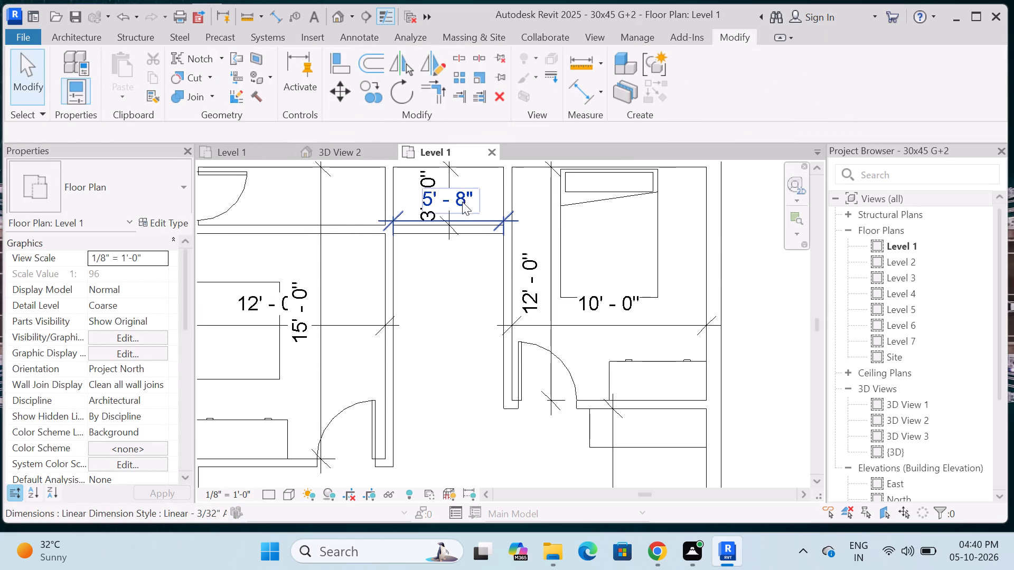
{"action": "scroll", "coordinate": [446, 280], "scroll_direction": "down", "scroll_amount": 2}
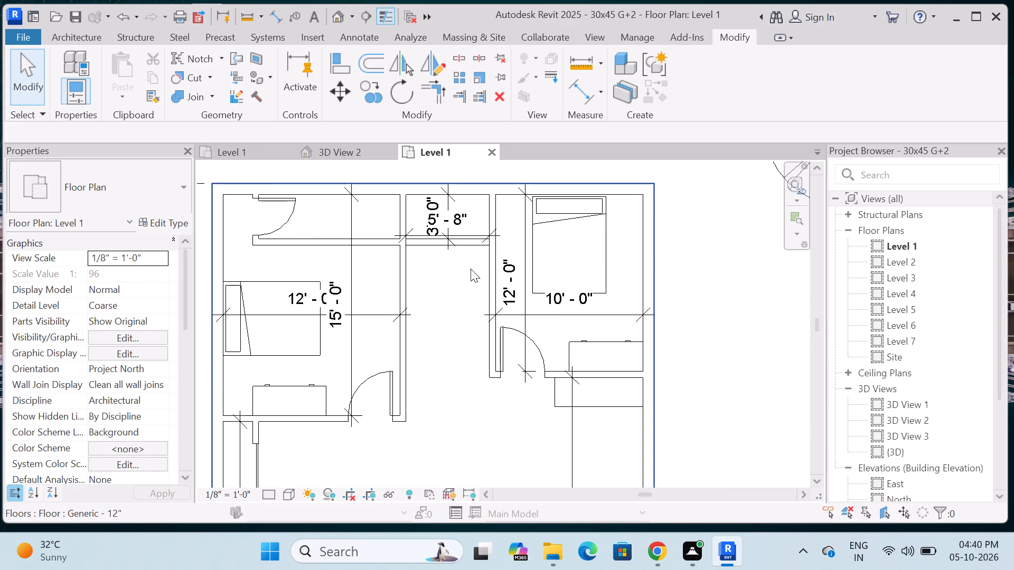
{"action": "scroll", "coordinate": [466, 233], "scroll_direction": "down", "scroll_amount": 2}
{"action": "scroll", "coordinate": [471, 203], "scroll_direction": "up", "scroll_amount": 3}
{"action": "left_click", "coordinate": [246, 148]}
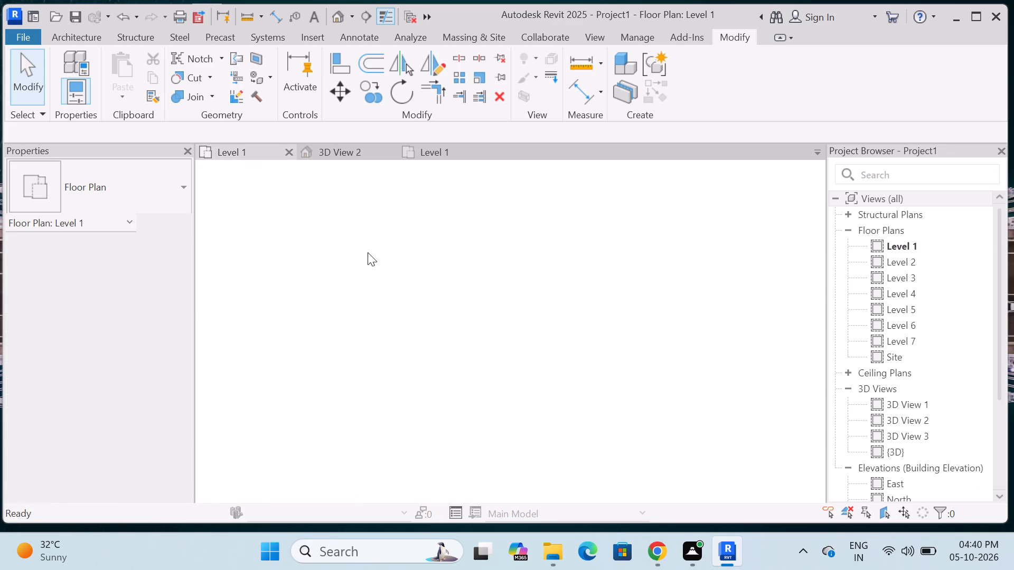
In Project1, enclose a space 5'8" wide and 3' deep with 5" walls between the upper-left bedroom and the rear outer wall.
{"action": "scroll", "coordinate": [440, 255], "scroll_direction": "up", "scroll_amount": 3}
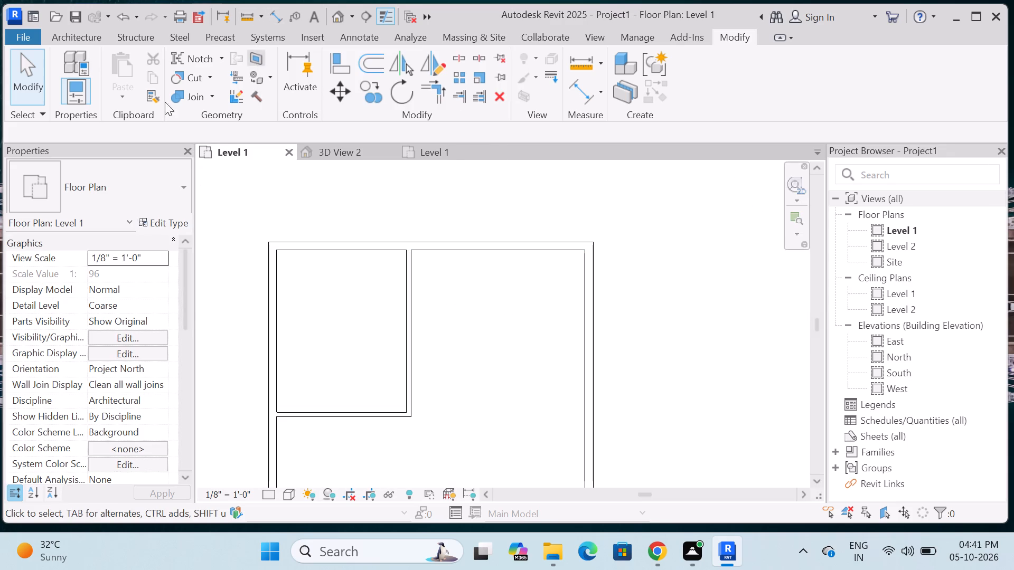
{"action": "left_click", "coordinate": [77, 40]}
{"action": "left_click", "coordinate": [74, 71]}
{"action": "scroll", "coordinate": [439, 270], "scroll_direction": "up", "scroll_amount": 5}
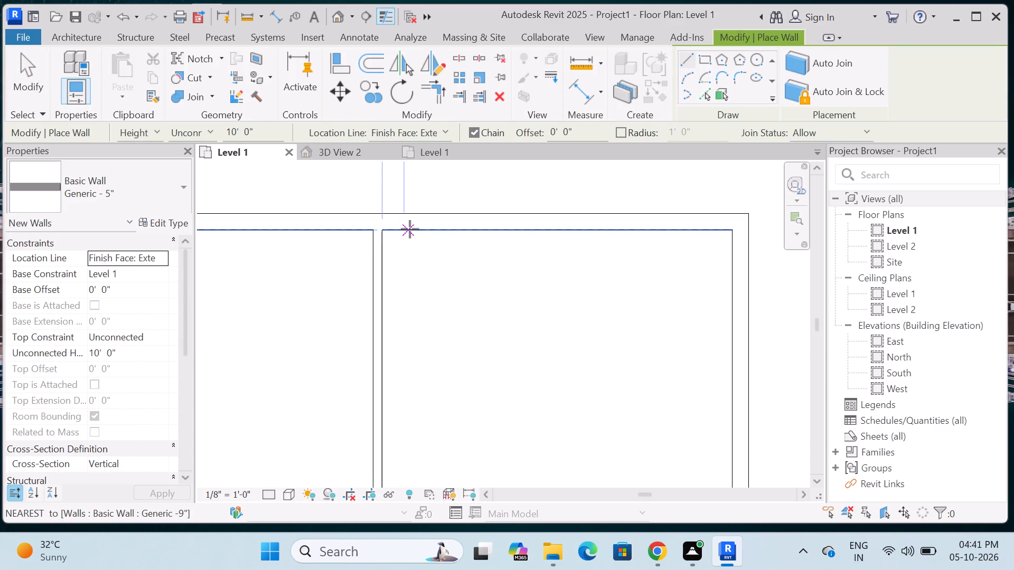
{"action": "key", "text": "5"}
{"action": "key", "text": "apostrophe"}
{"action": "key", "text": "8"}
{"action": "key", "text": "Return"}
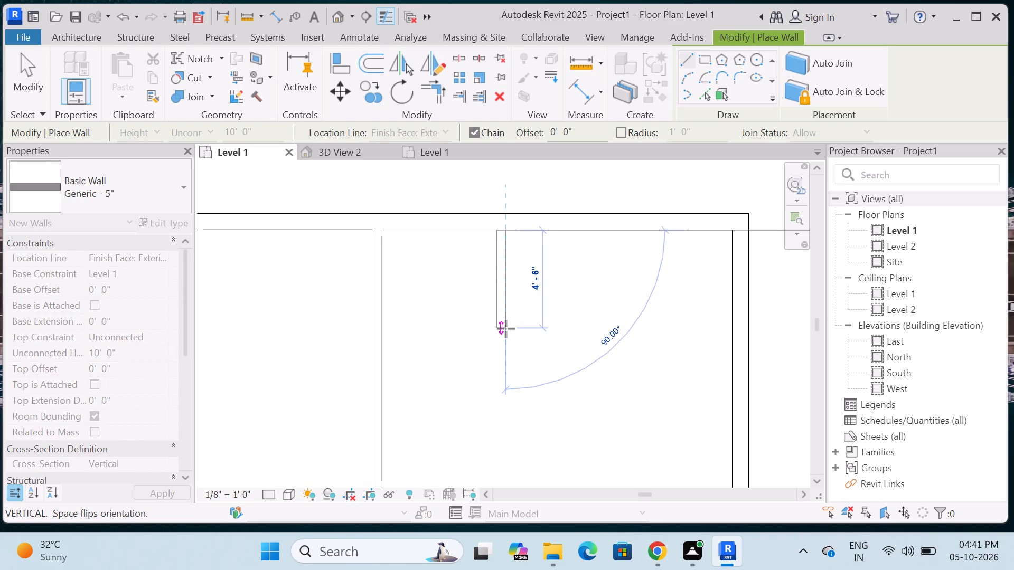
{"action": "key", "text": "space"}
{"action": "left_click", "coordinate": [507, 294]}
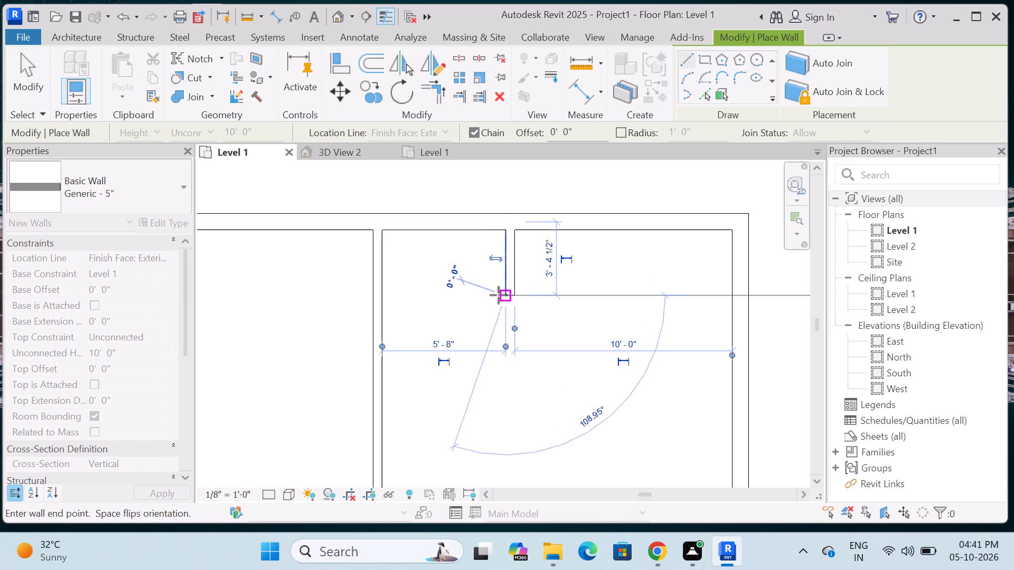
{"action": "left_click", "coordinate": [386, 296]}
{"action": "key", "text": "Escape"}
{"action": "scroll", "coordinate": [431, 296], "scroll_direction": "down", "scroll_amount": 8}
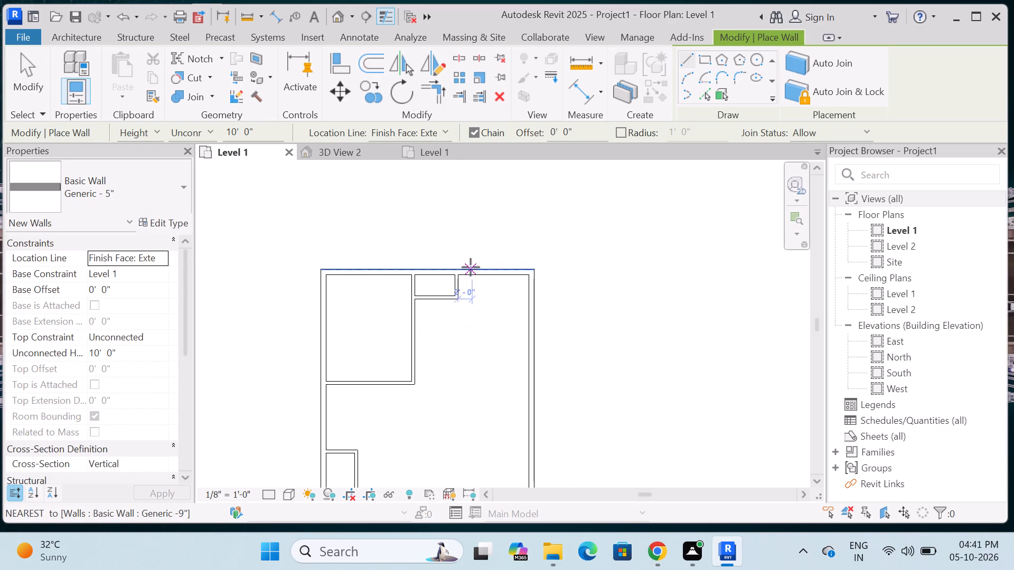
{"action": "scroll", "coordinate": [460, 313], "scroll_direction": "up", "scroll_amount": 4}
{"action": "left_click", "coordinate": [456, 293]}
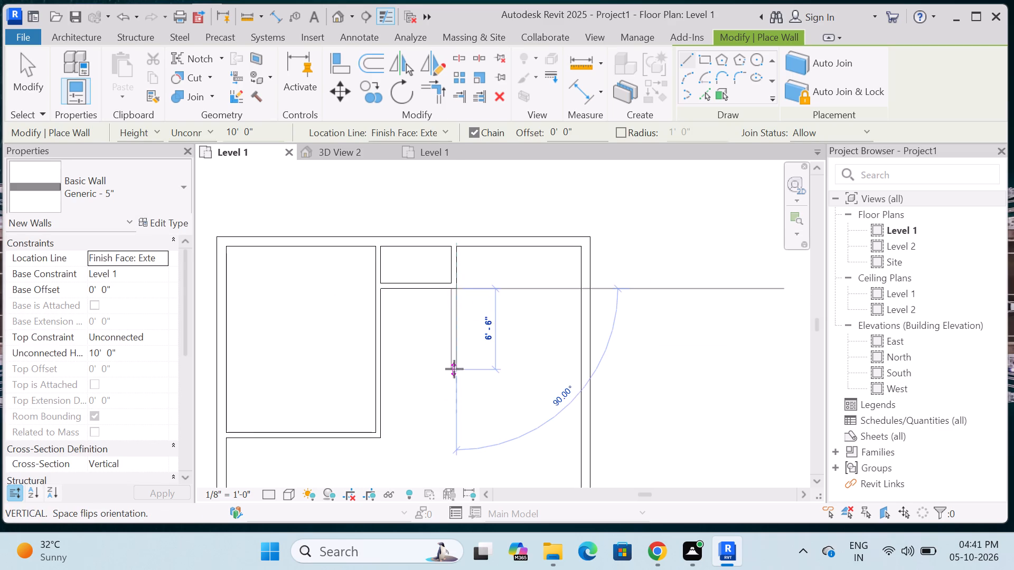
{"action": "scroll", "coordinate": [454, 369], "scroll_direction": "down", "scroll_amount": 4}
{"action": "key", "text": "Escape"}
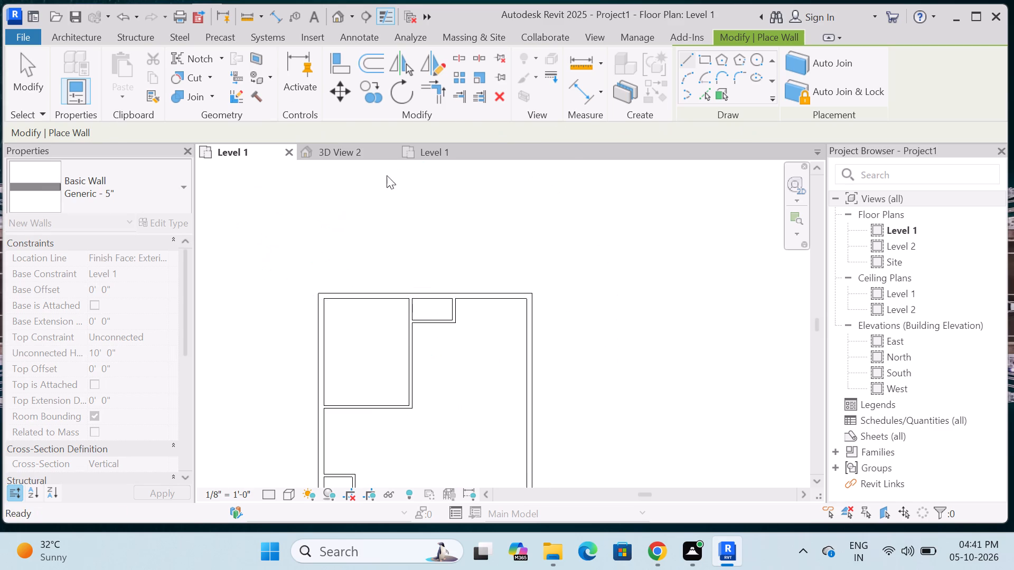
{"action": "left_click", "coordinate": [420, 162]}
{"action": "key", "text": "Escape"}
Check the 30x45 G+2 Level 1 reference plan for the upper-right bedroom's dimensions and return to Project1.
{"action": "left_click", "coordinate": [429, 156]}
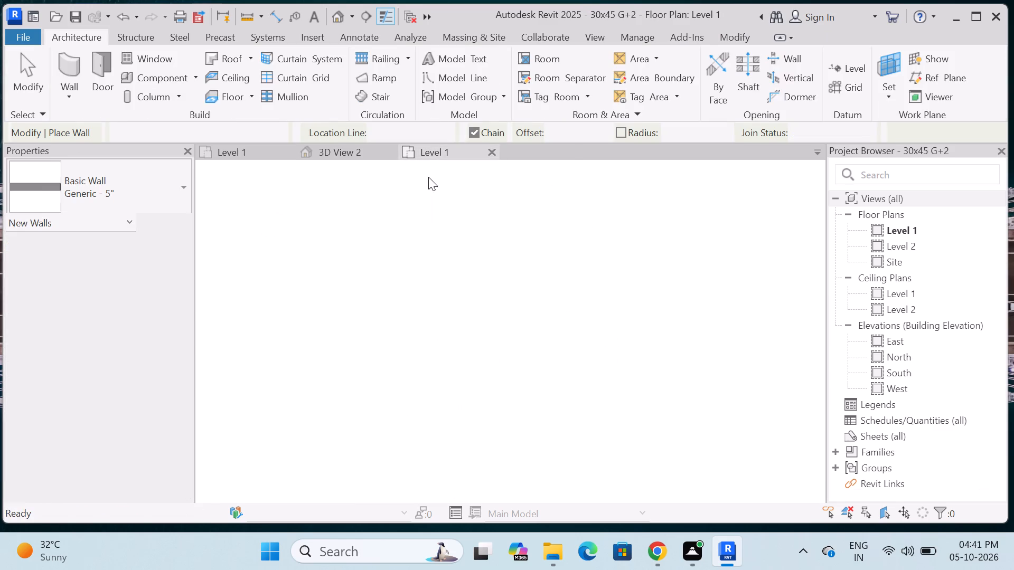
{"action": "scroll", "coordinate": [427, 180], "scroll_direction": "down", "scroll_amount": 3}
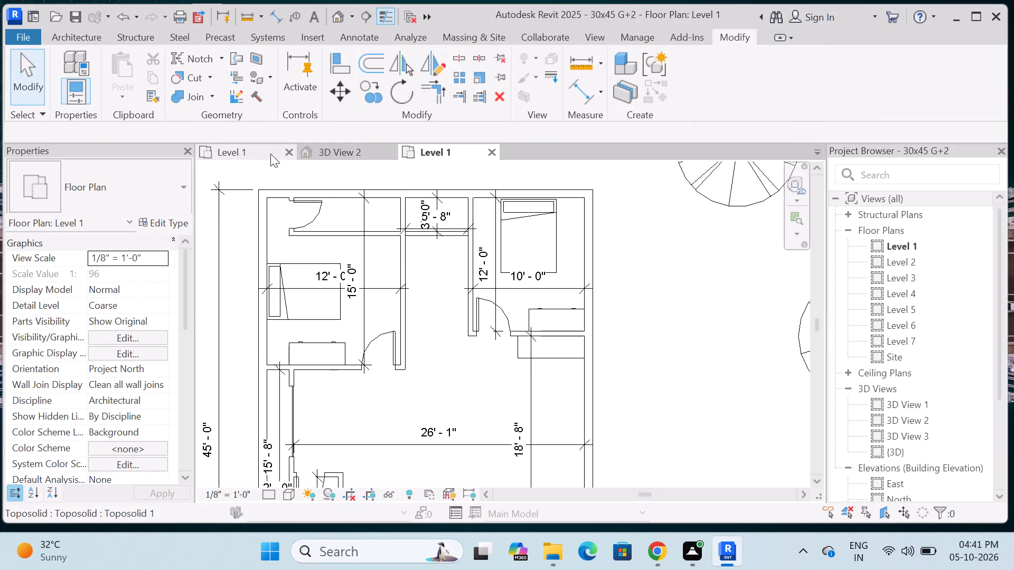
{"action": "left_click", "coordinate": [240, 153]}
{"action": "scroll", "coordinate": [487, 270], "scroll_direction": "down", "scroll_amount": 4}
{"action": "scroll", "coordinate": [505, 310], "scroll_direction": "up", "scroll_amount": 4}
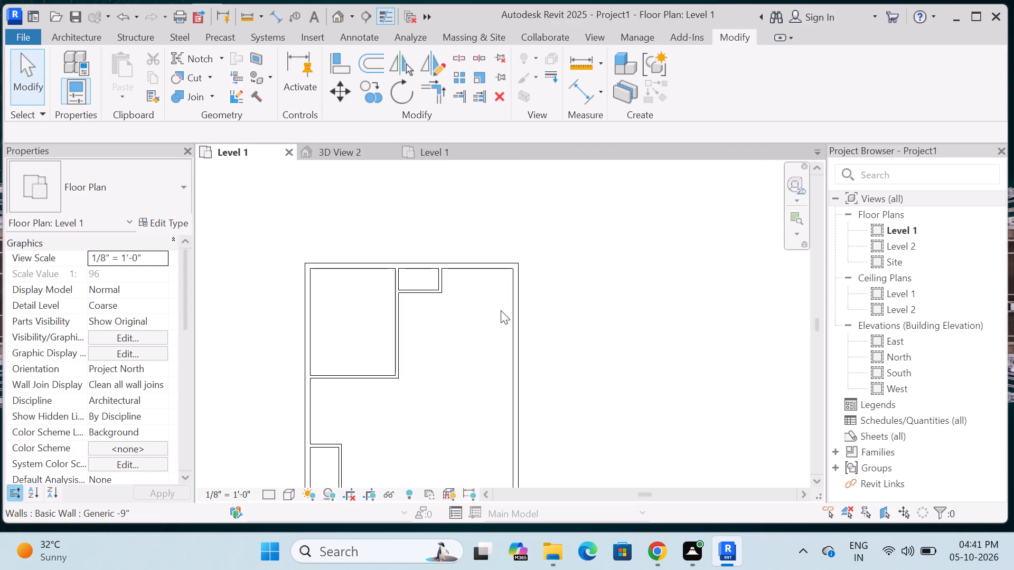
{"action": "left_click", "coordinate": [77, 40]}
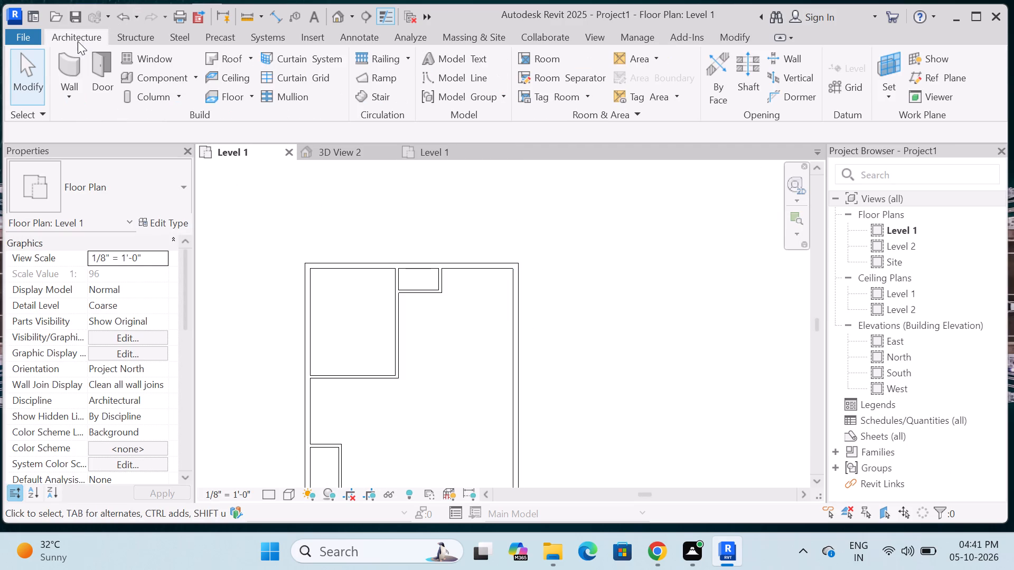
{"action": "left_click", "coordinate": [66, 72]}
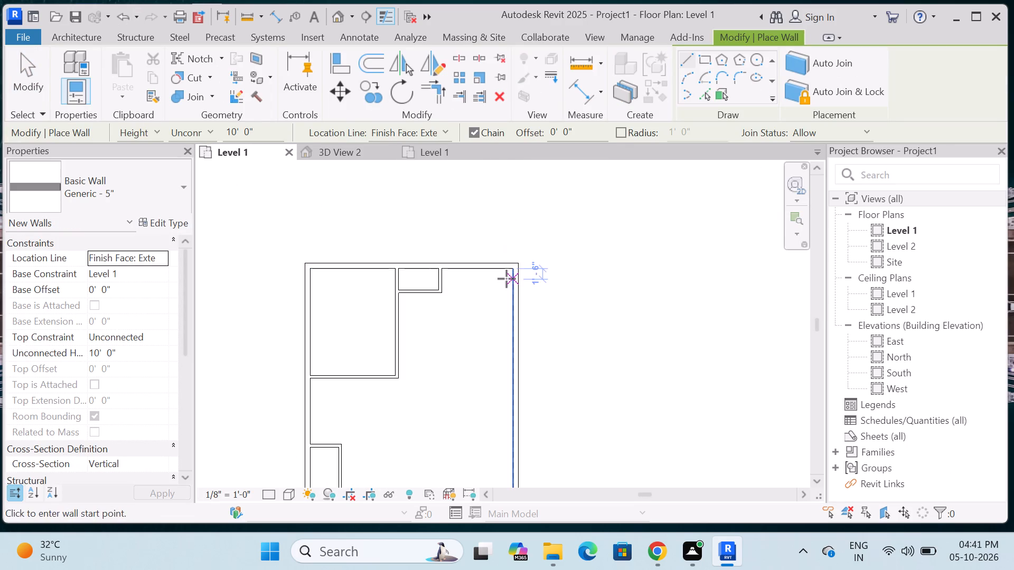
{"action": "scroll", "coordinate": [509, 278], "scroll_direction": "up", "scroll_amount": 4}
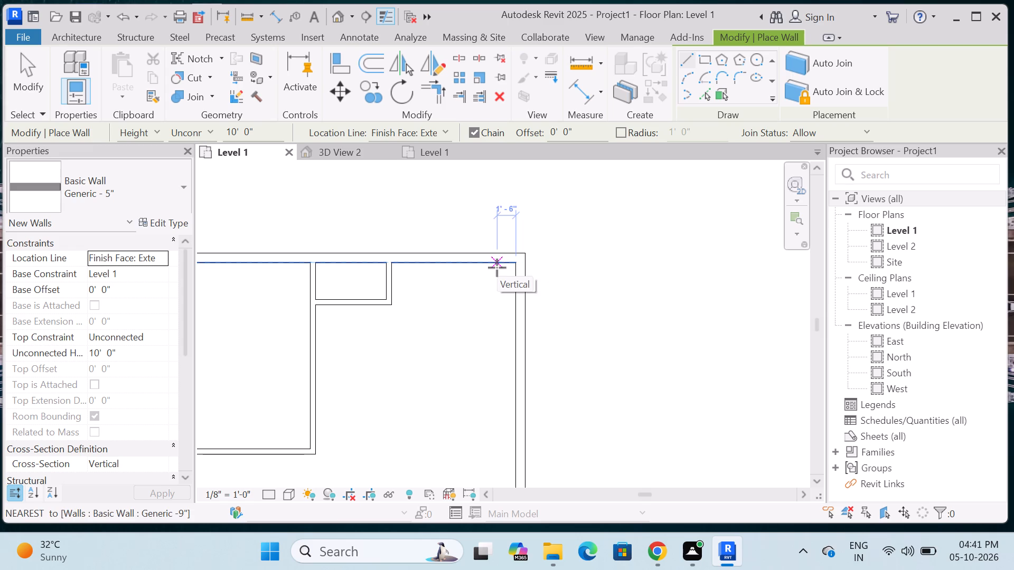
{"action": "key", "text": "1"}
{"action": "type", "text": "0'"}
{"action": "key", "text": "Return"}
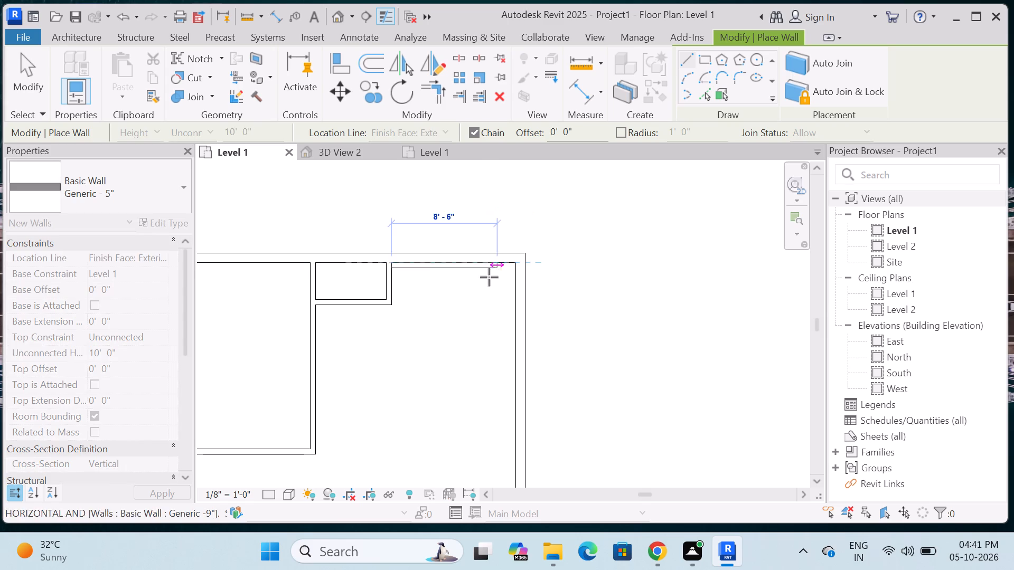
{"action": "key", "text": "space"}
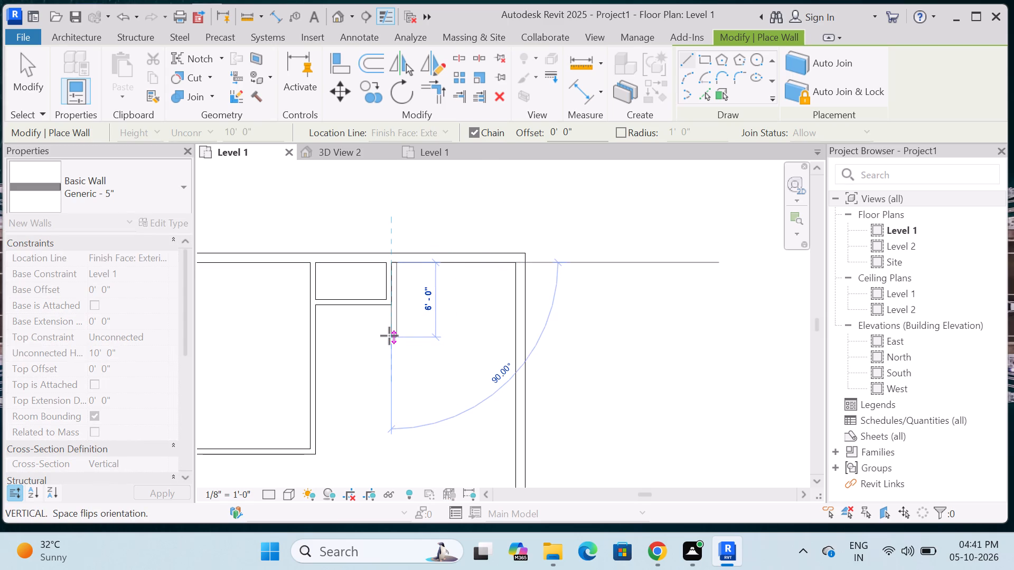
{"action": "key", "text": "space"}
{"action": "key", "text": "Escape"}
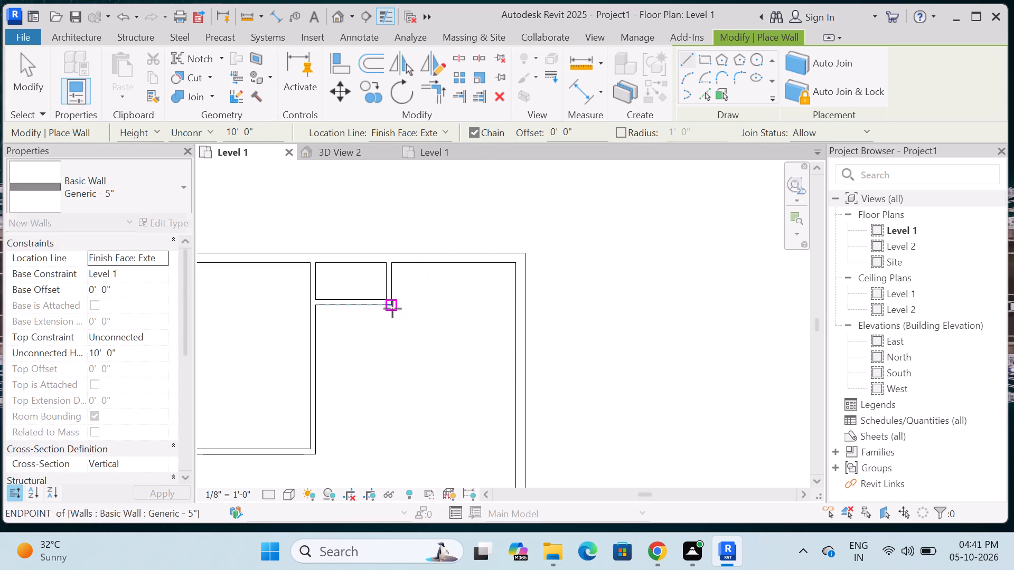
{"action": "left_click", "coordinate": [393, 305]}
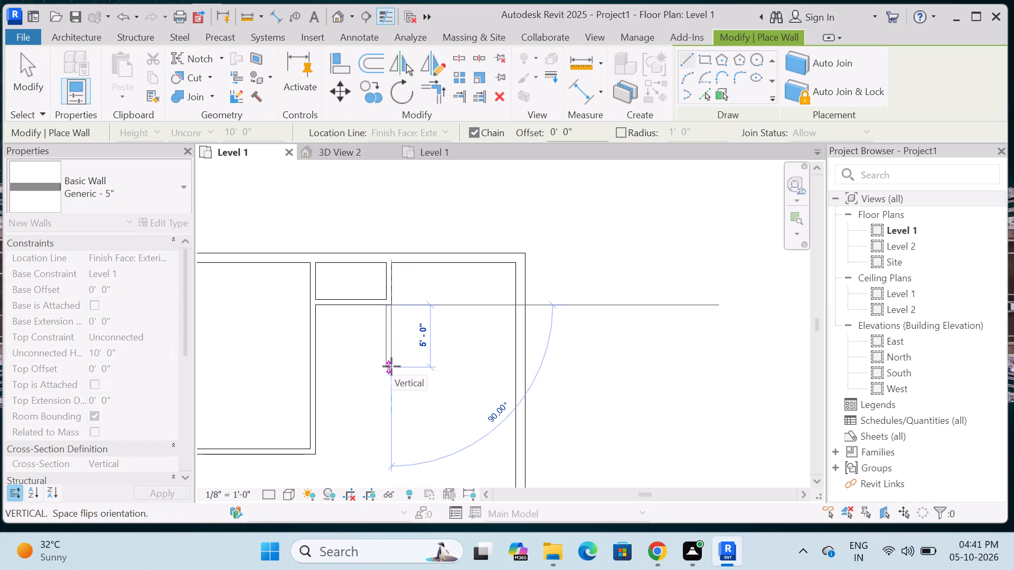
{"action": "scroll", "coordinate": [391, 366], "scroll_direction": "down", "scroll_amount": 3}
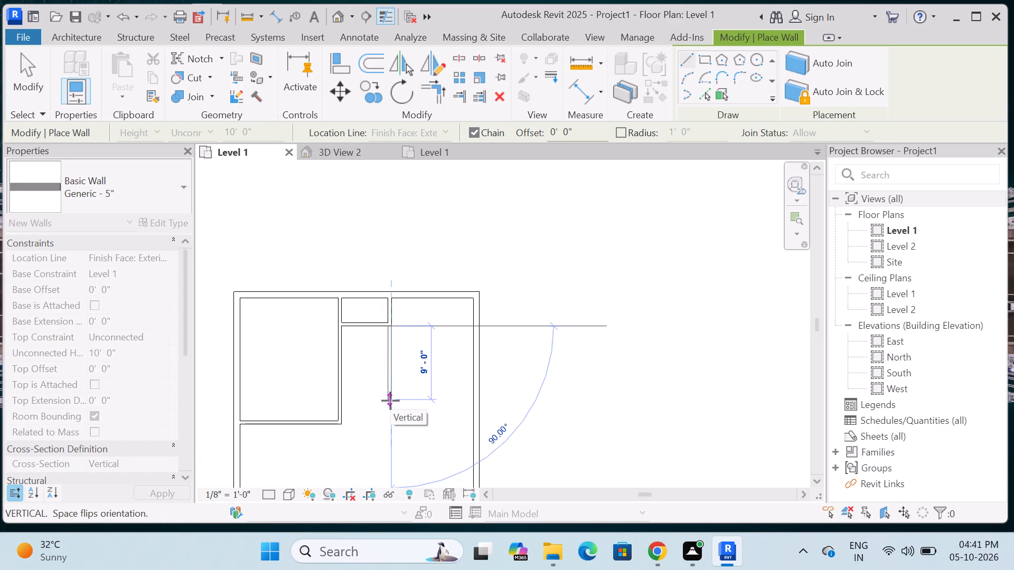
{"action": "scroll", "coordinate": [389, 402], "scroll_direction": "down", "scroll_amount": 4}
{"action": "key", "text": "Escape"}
Draw a 10'5" long, 5" wall leftward from the right outer wall, leaving 12' clear below the rear outer wall's inner face.
{"action": "scroll", "coordinate": [435, 341], "scroll_direction": "down", "scroll_amount": 4}
{"action": "scroll", "coordinate": [417, 376], "scroll_direction": "up", "scroll_amount": 2}
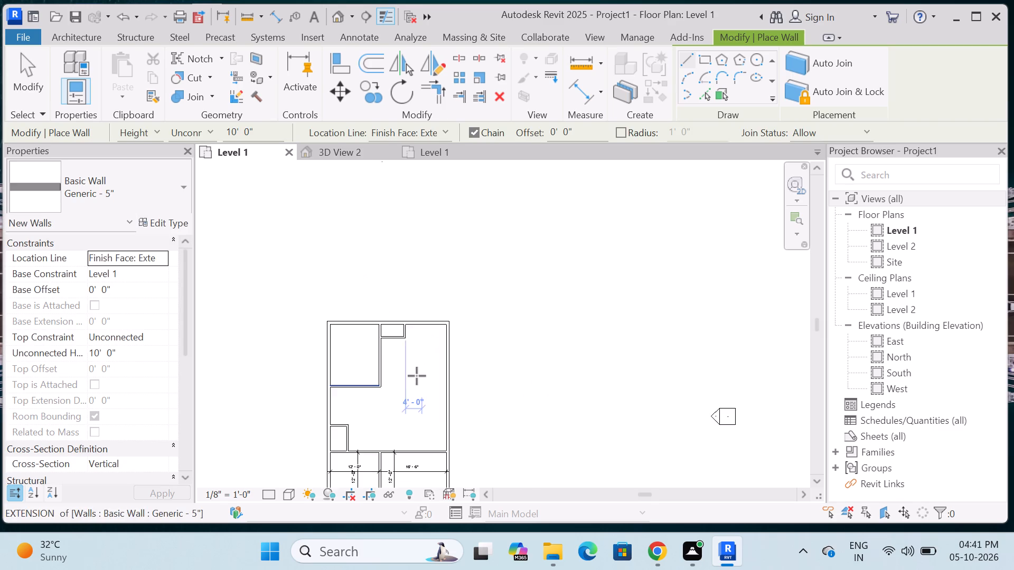
{"action": "scroll", "coordinate": [417, 376], "scroll_direction": "up", "scroll_amount": 4}
{"action": "scroll", "coordinate": [458, 306], "scroll_direction": "up", "scroll_amount": 5}
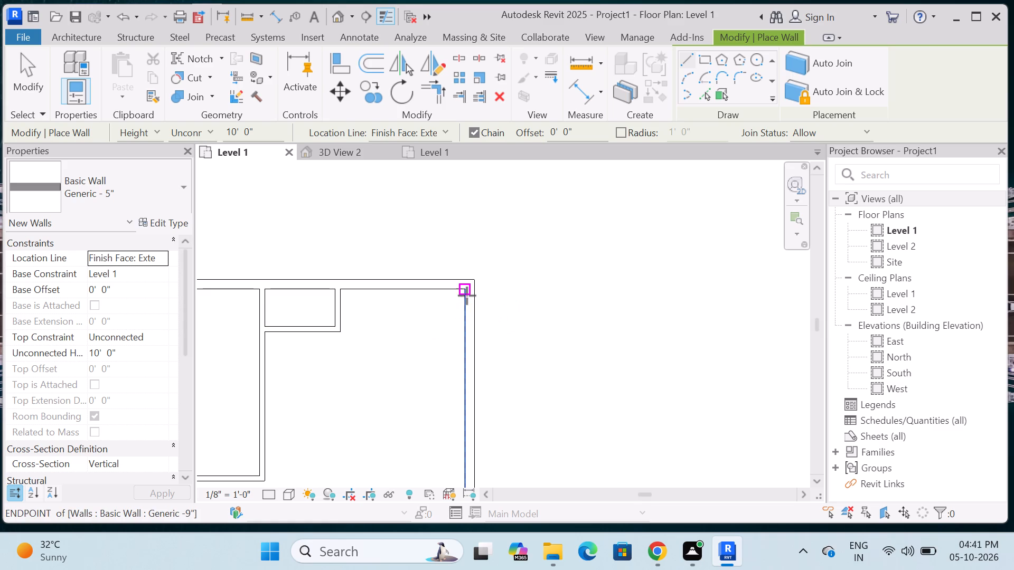
{"action": "type", "text": "12"}
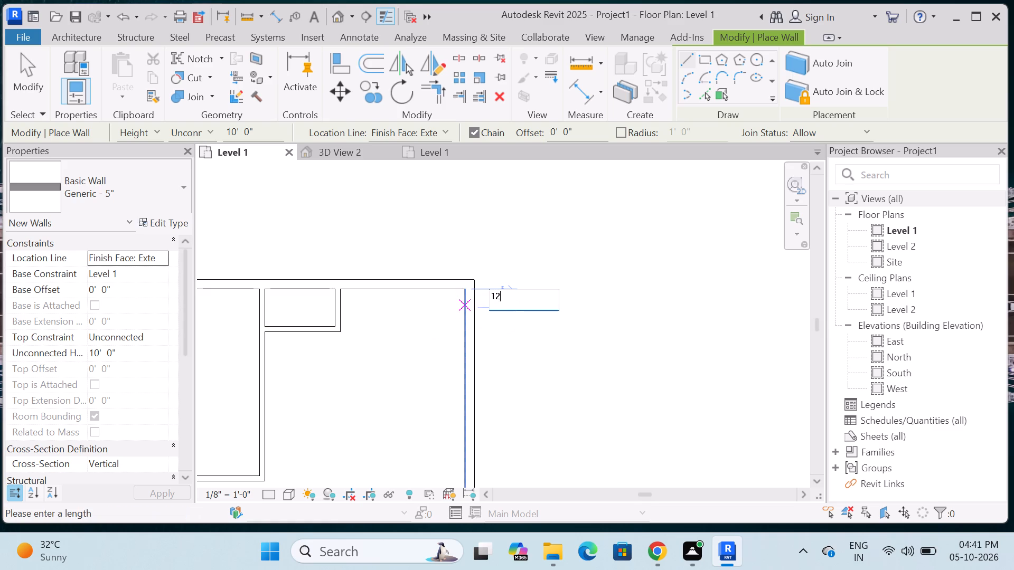
{"action": "key", "text": "apostrophe"}
{"action": "key", "text": "Return"}
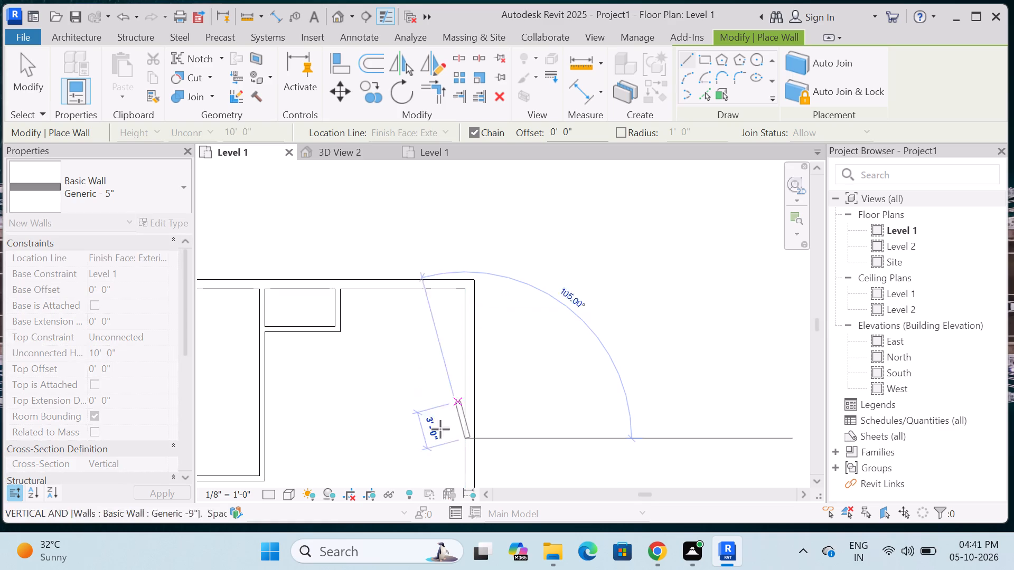
{"action": "scroll", "coordinate": [447, 407], "scroll_direction": "down", "scroll_amount": 6}
{"action": "scroll", "coordinate": [409, 430], "scroll_direction": "up", "scroll_amount": 6}
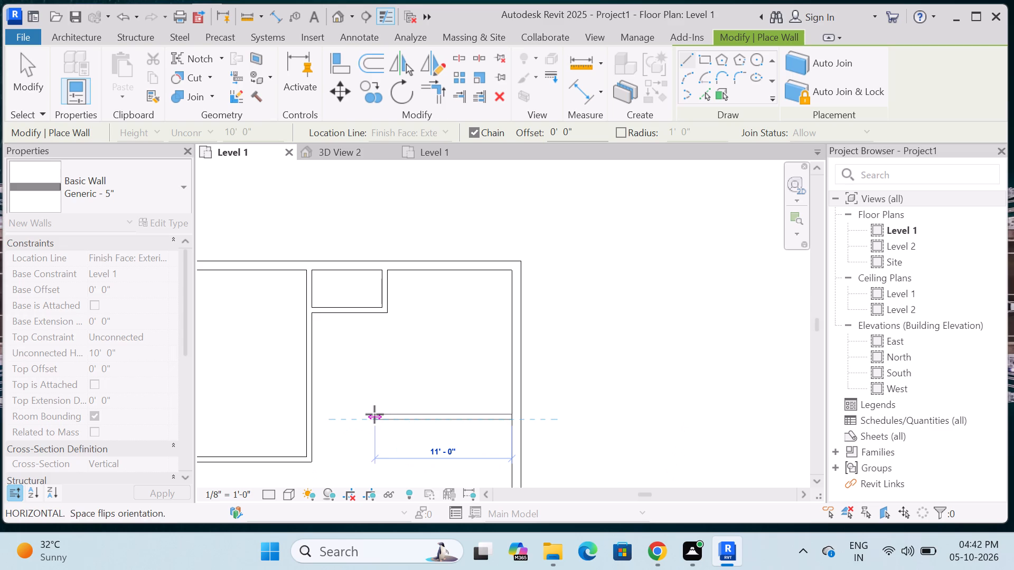
{"action": "key", "text": "space"}
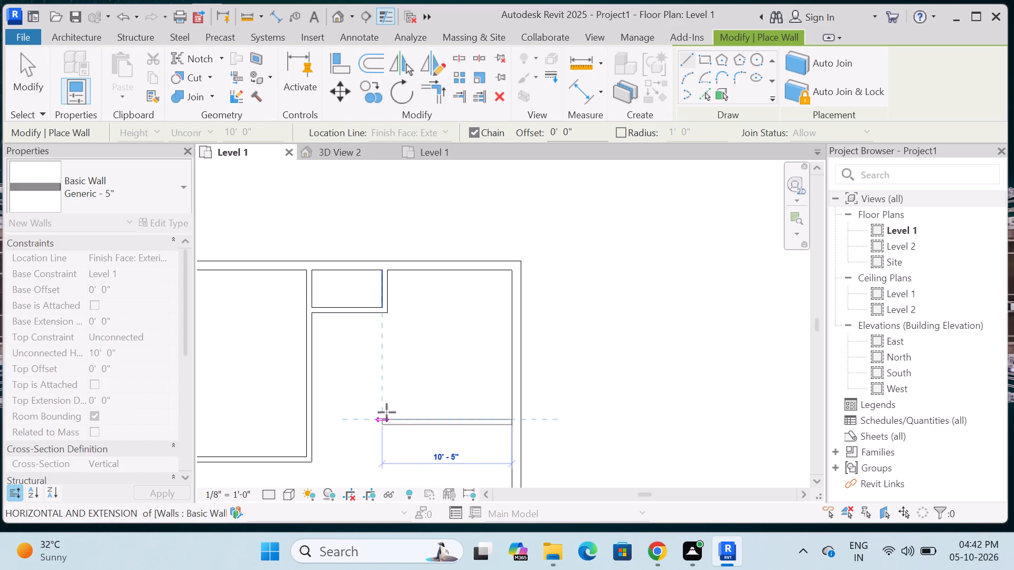
{"action": "left_click", "coordinate": [387, 412]}
Close the upper-right bedroom by drawing a 5" wall from the new wall's left end up to the small space's lower-right corner.
{"action": "scroll", "coordinate": [394, 301], "scroll_direction": "up", "scroll_amount": 5}
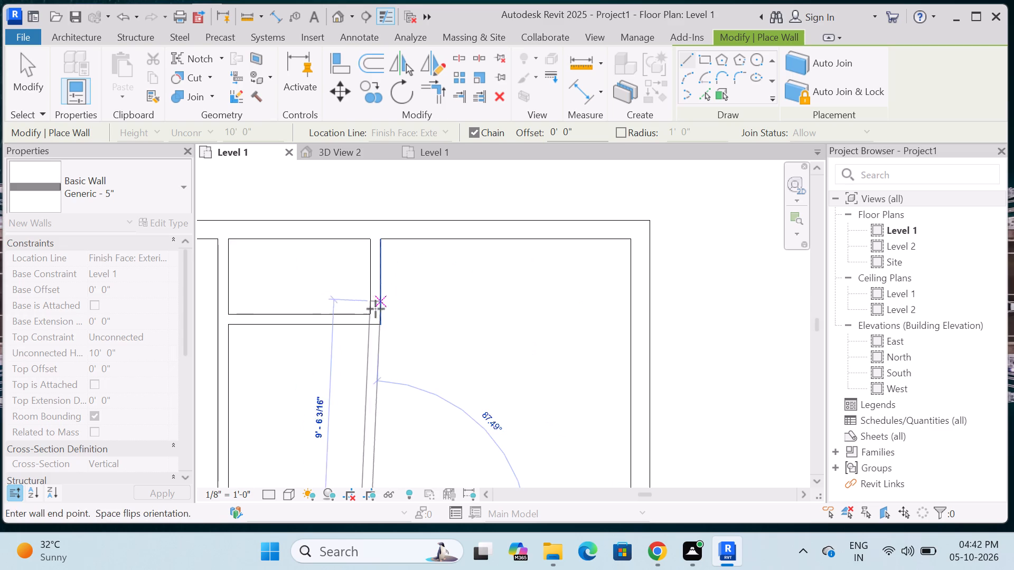
{"action": "key", "text": "space"}
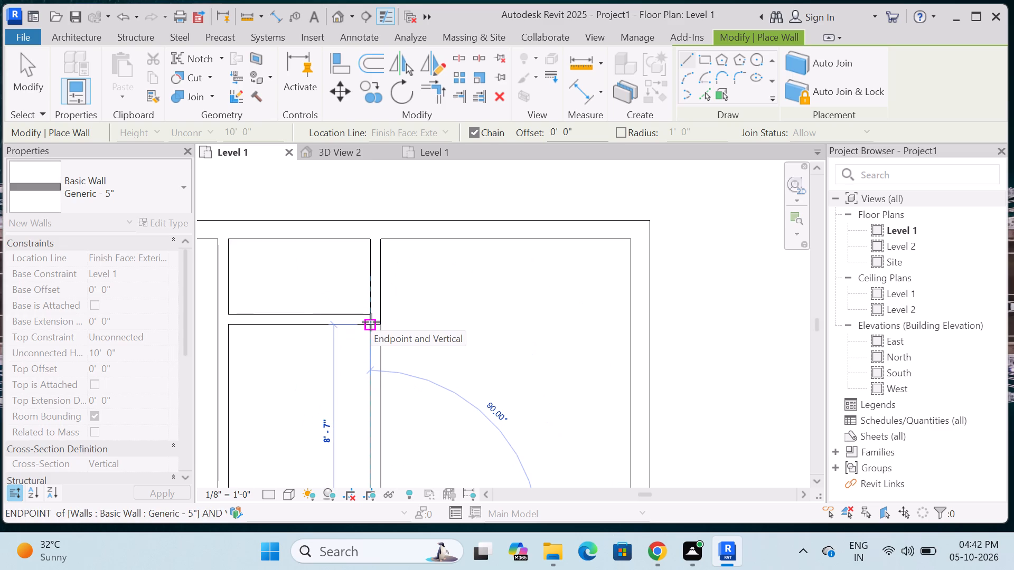
{"action": "left_click", "coordinate": [371, 322]}
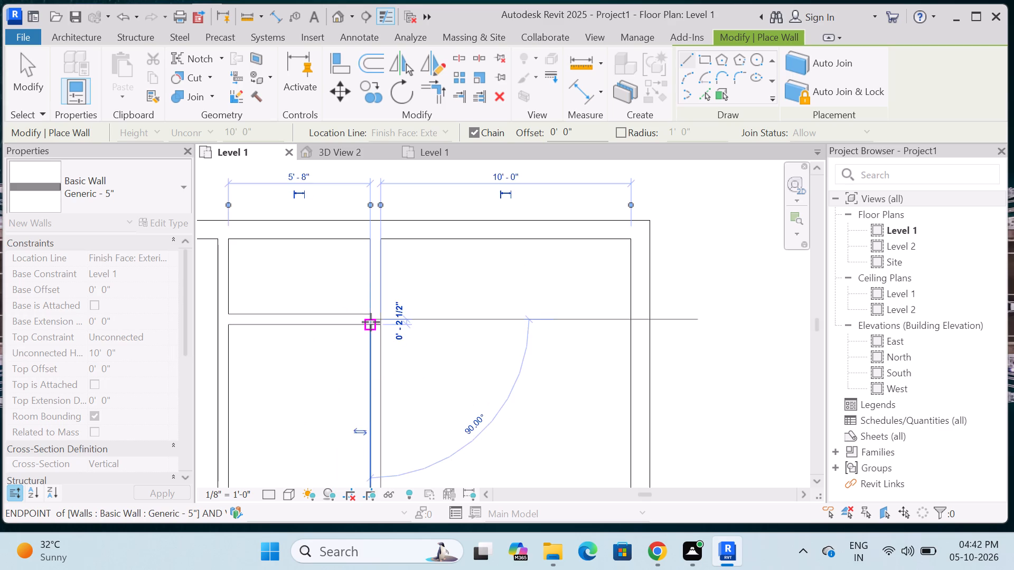
{"action": "key", "text": "Escape"}
Measure the clear width and depth of the new upper-right bedroom with aligned dimensions, leaving none placed.
{"action": "scroll", "coordinate": [429, 294], "scroll_direction": "down", "scroll_amount": 8}
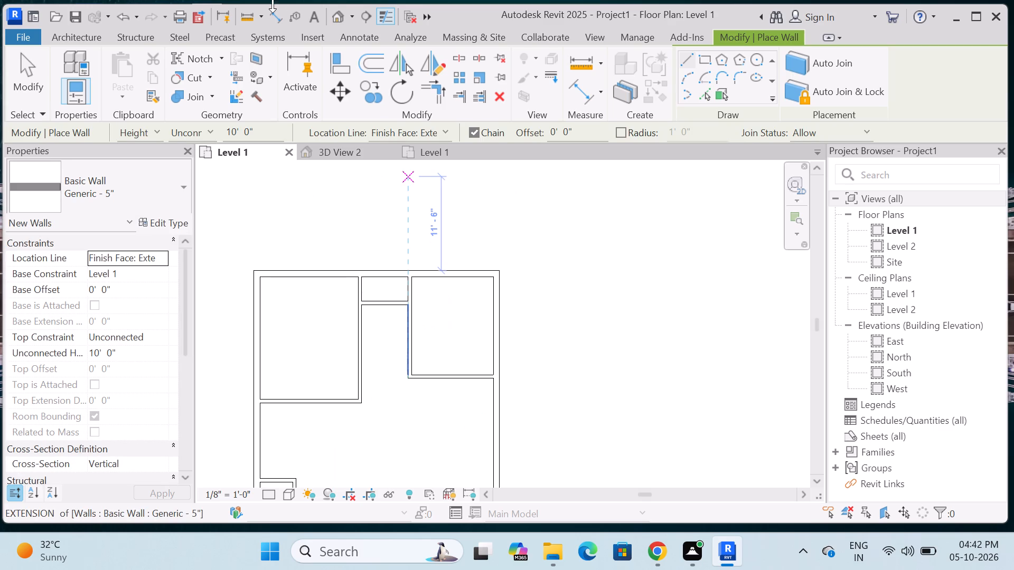
{"action": "left_click_drag", "start_coordinate": [275, 16], "coordinate": [279, 23]}
{"action": "scroll", "coordinate": [409, 321], "scroll_direction": "up", "scroll_amount": 4}
{"action": "left_click_drag", "start_coordinate": [416, 333], "coordinate": [422, 335]}
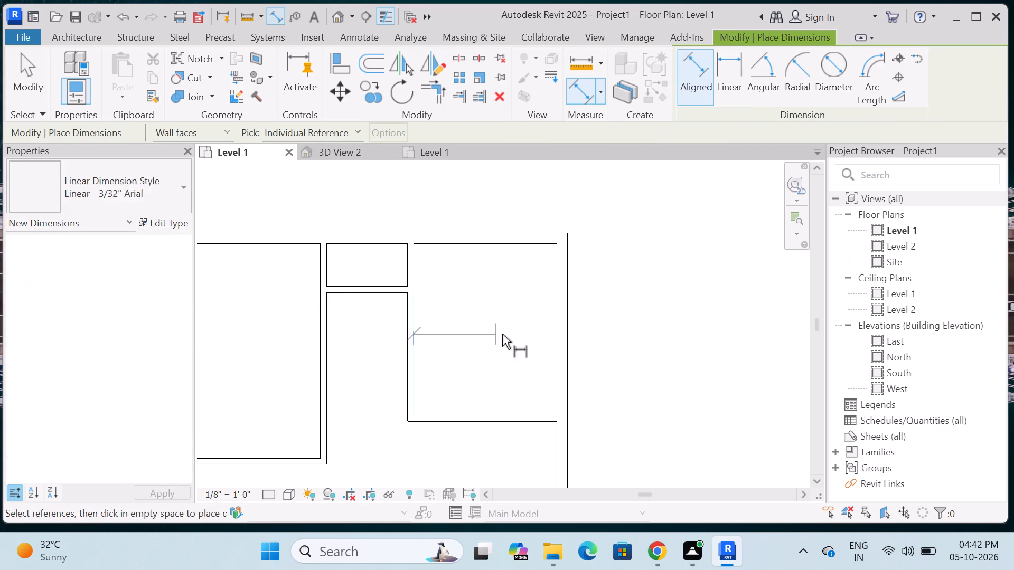
{"action": "left_click", "coordinate": [557, 336]}
{"action": "key", "text": "Escape"}
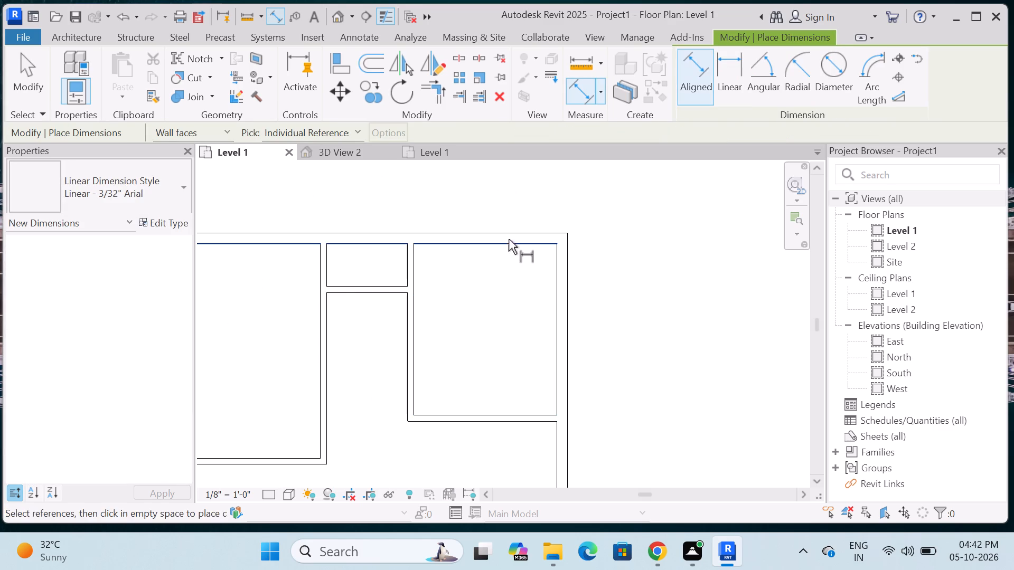
{"action": "left_click", "coordinate": [504, 243]}
{"action": "left_click", "coordinate": [503, 411]}
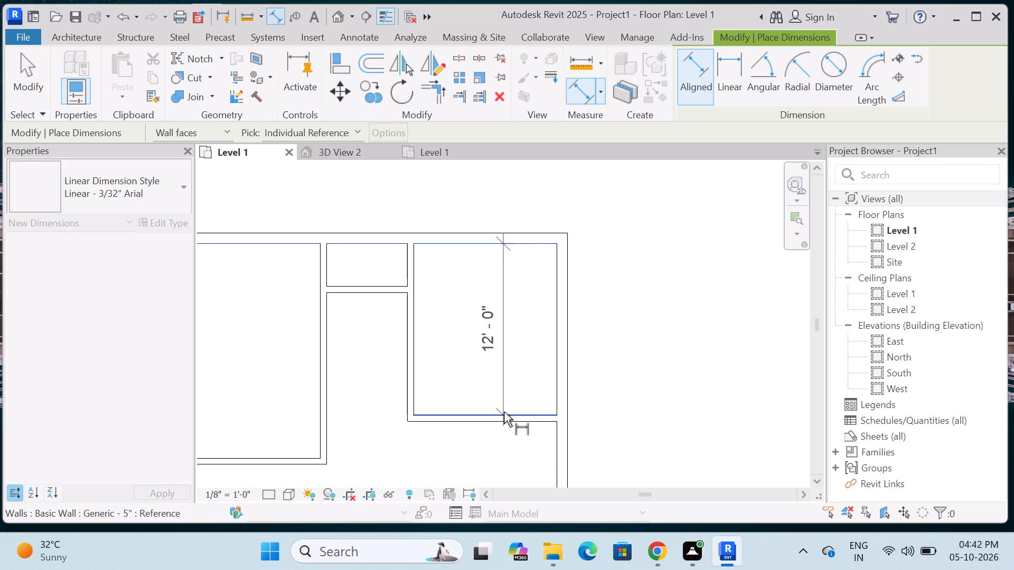
{"action": "key", "text": "Escape"}
{"action": "scroll", "coordinate": [503, 318], "scroll_direction": "down", "scroll_amount": 8}
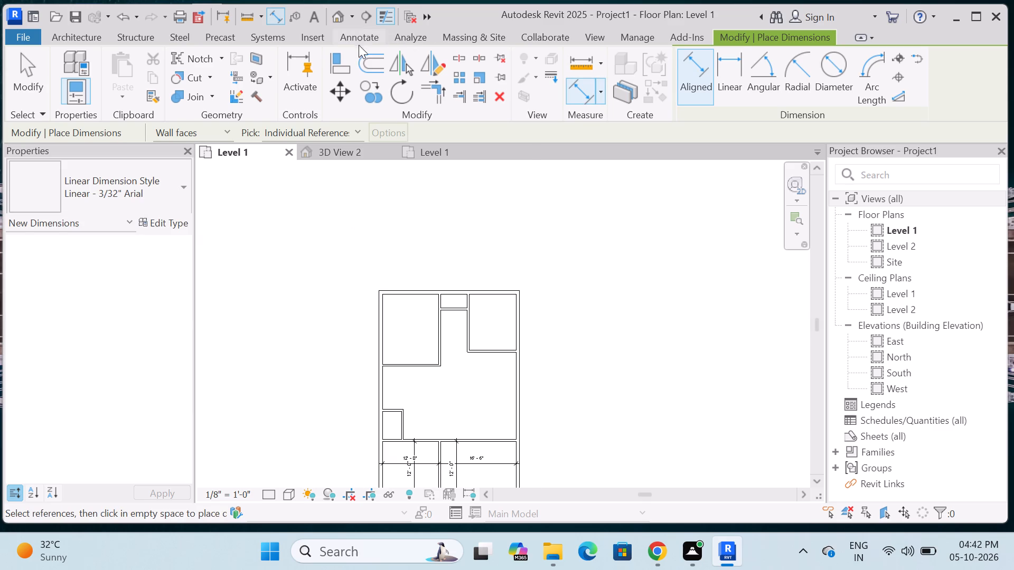
Check the 30x45 G+2 Level 1 reference plan for the narrow left strip's and adjoining small room's dimensions and return to Project1.
{"action": "left_click", "coordinate": [415, 153]}
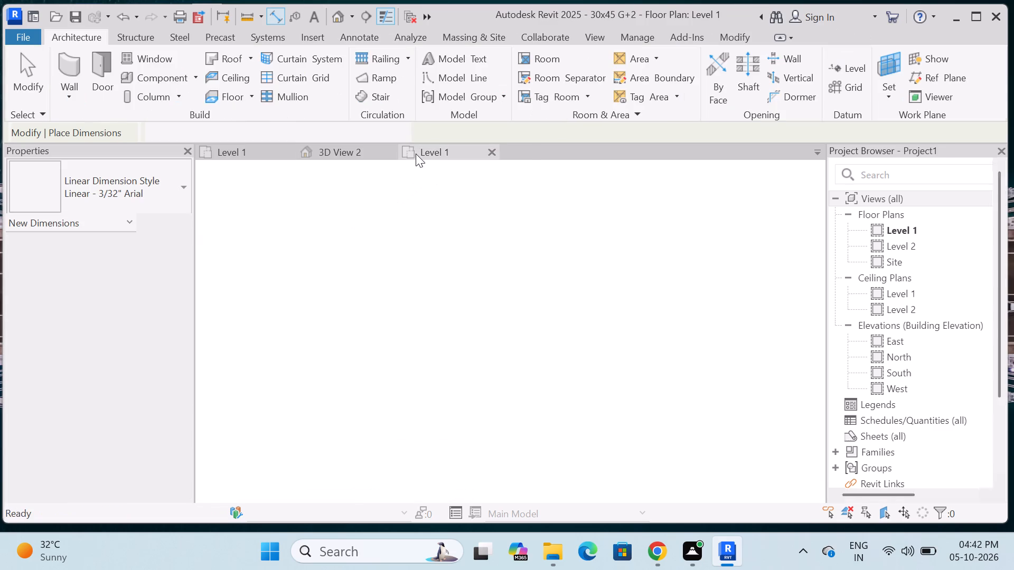
{"action": "scroll", "coordinate": [449, 242], "scroll_direction": "down", "scroll_amount": 2}
{"action": "scroll", "coordinate": [426, 305], "scroll_direction": "down", "scroll_amount": 2}
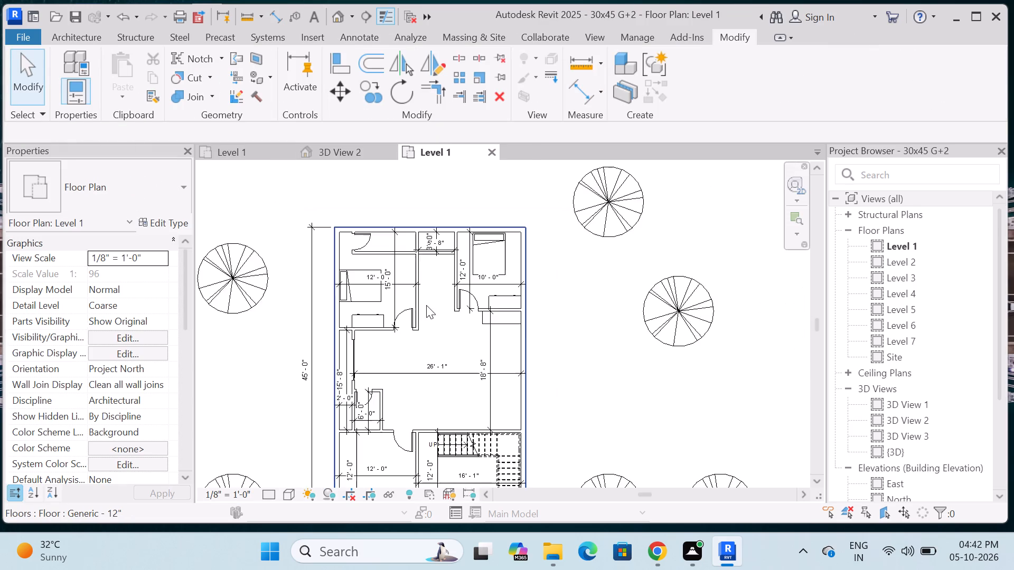
{"action": "scroll", "coordinate": [434, 394], "scroll_direction": "up", "scroll_amount": 5}
{"action": "scroll", "coordinate": [450, 278], "scroll_direction": "down", "scroll_amount": 4}
{"action": "scroll", "coordinate": [368, 315], "scroll_direction": "up", "scroll_amount": 5}
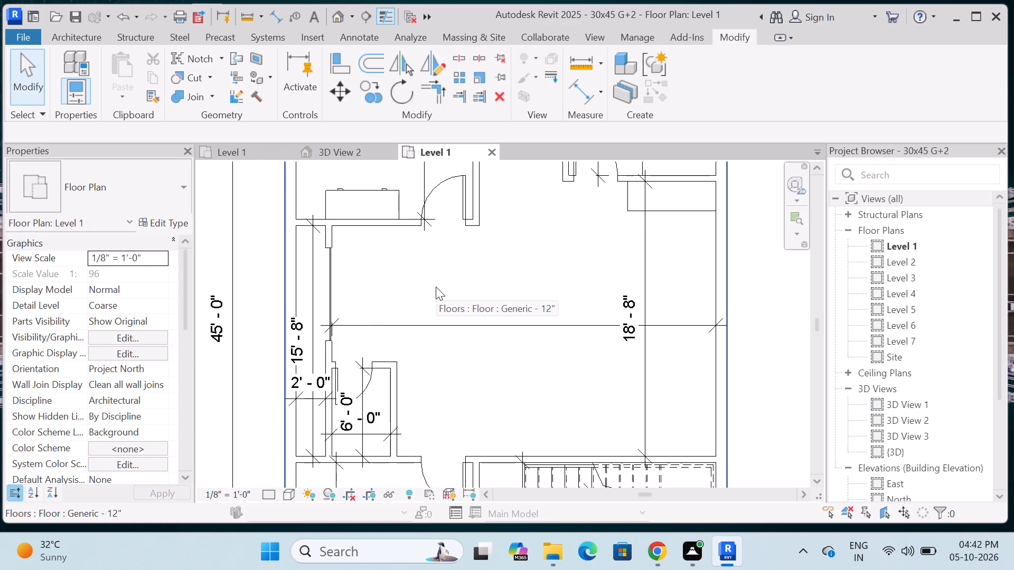
{"action": "scroll", "coordinate": [486, 239], "scroll_direction": "down", "scroll_amount": 3}
{"action": "scroll", "coordinate": [361, 378], "scroll_direction": "up", "scroll_amount": 3}
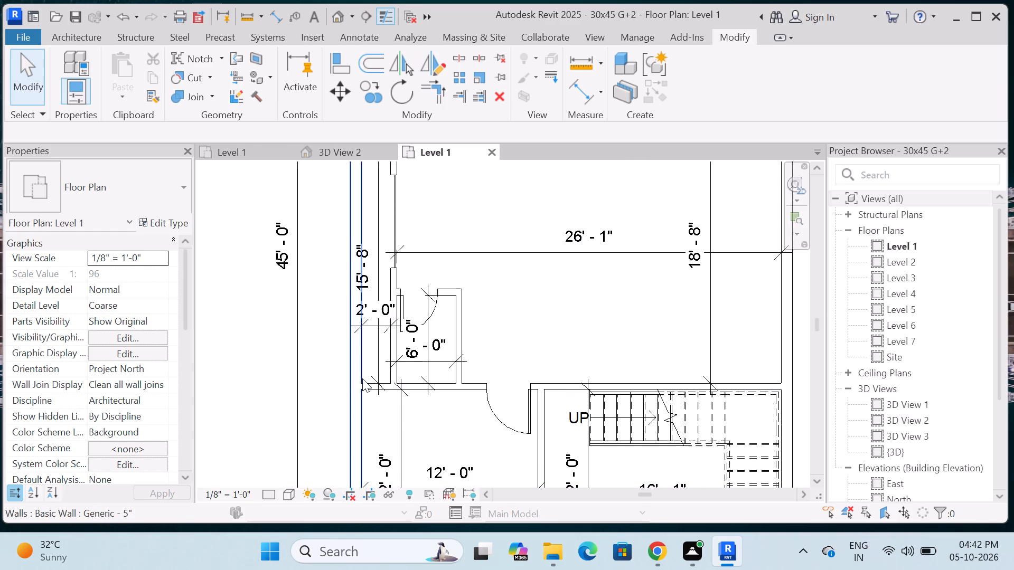
{"action": "scroll", "coordinate": [513, 329], "scroll_direction": "down", "scroll_amount": 1}
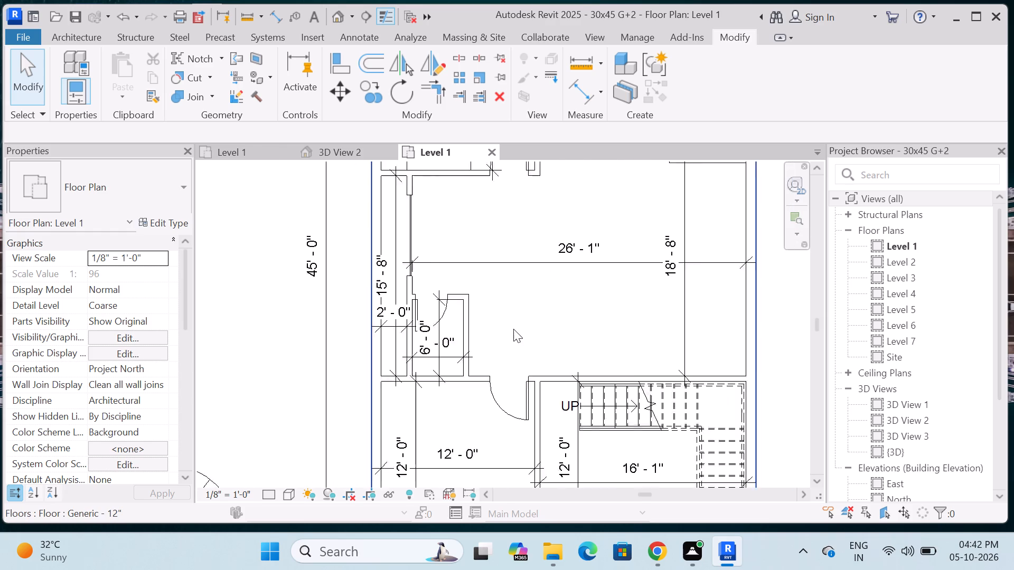
{"action": "scroll", "coordinate": [513, 329], "scroll_direction": "down", "scroll_amount": 2}
{"action": "scroll", "coordinate": [431, 344], "scroll_direction": "up", "scroll_amount": 3}
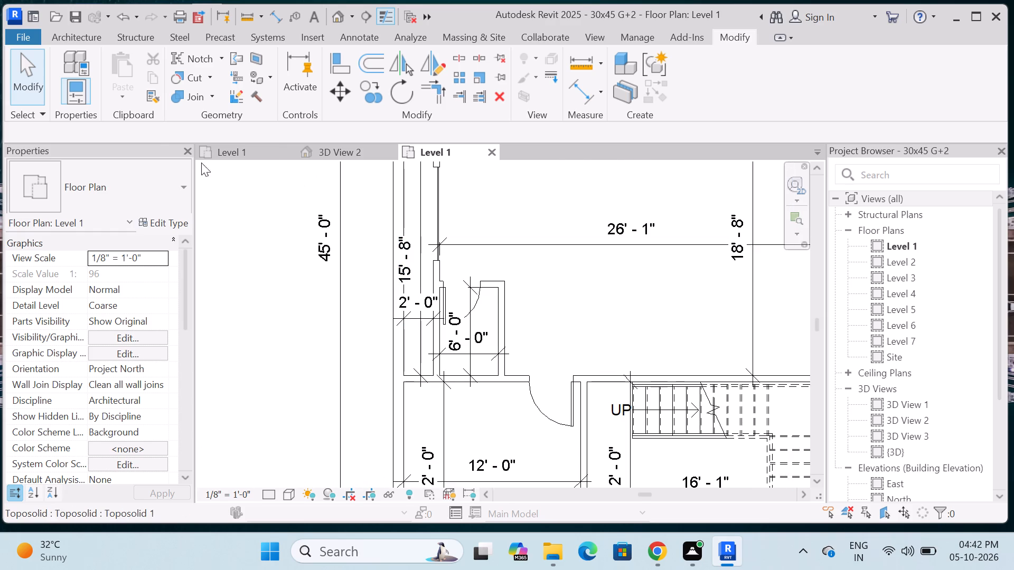
{"action": "left_click", "coordinate": [238, 148]}
Delete the two walls enclosing the small room in the hall's lower-left corner.
{"action": "scroll", "coordinate": [364, 250], "scroll_direction": "down", "scroll_amount": 4}
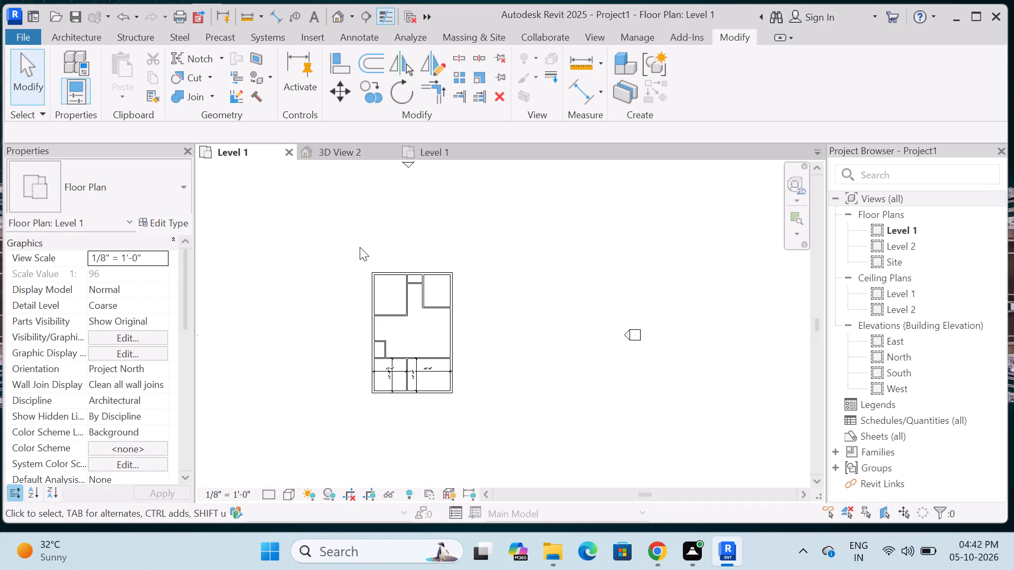
{"action": "scroll", "coordinate": [360, 247], "scroll_direction": "down", "scroll_amount": 3}
{"action": "scroll", "coordinate": [393, 317], "scroll_direction": "up", "scroll_amount": 12}
{"action": "left_click_drag", "start_coordinate": [390, 310], "coordinate": [382, 310]}
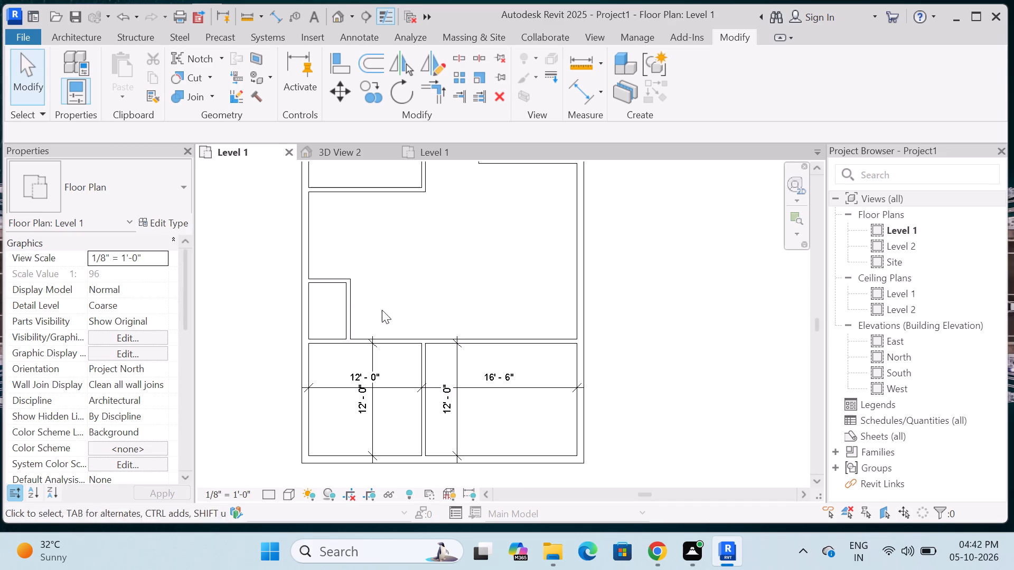
{"action": "left_click_drag", "start_coordinate": [382, 310], "coordinate": [325, 277]}
{"action": "key", "text": "Delete"}
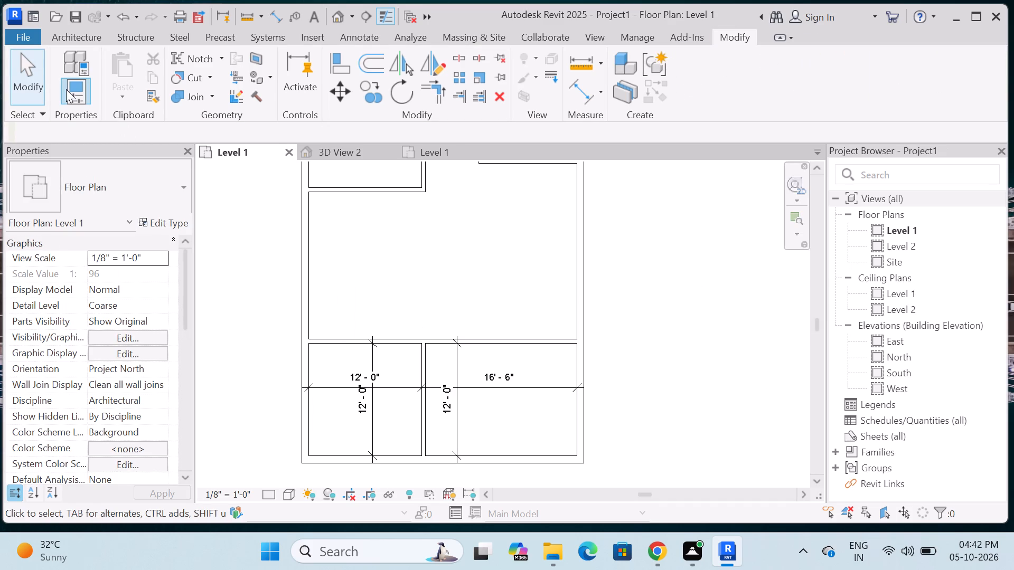
Draw a vertical 5" wall across the hall's left side, 2' clear of the outer wall, up to the upper-left bedroom.
{"action": "left_click", "coordinate": [65, 35]}
{"action": "left_click", "coordinate": [73, 78]}
{"action": "scroll", "coordinate": [370, 374], "scroll_direction": "up", "scroll_amount": 8}
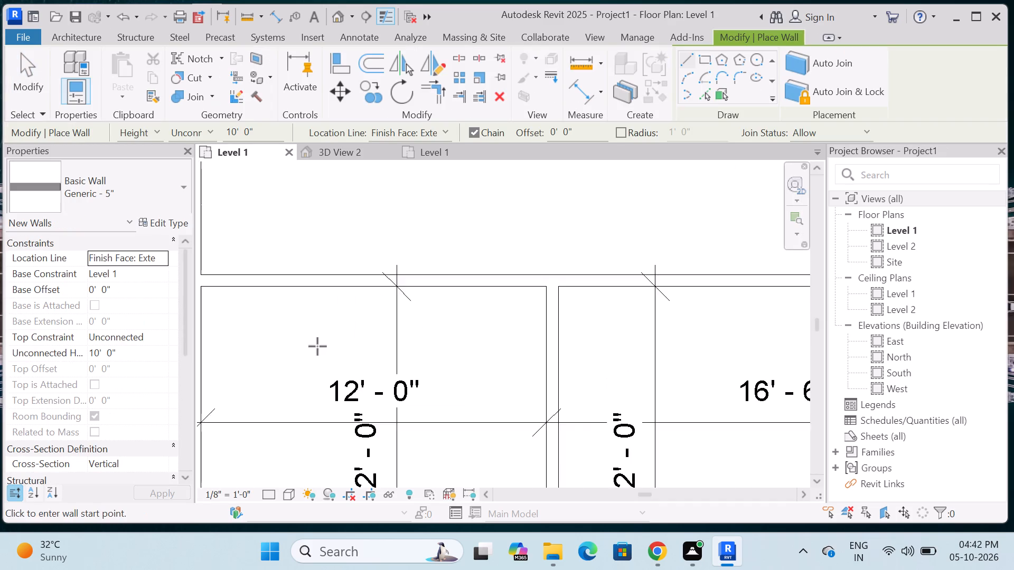
{"action": "scroll", "coordinate": [326, 348], "scroll_direction": "down", "scroll_amount": 4}
{"action": "scroll", "coordinate": [247, 290], "scroll_direction": "up", "scroll_amount": 4}
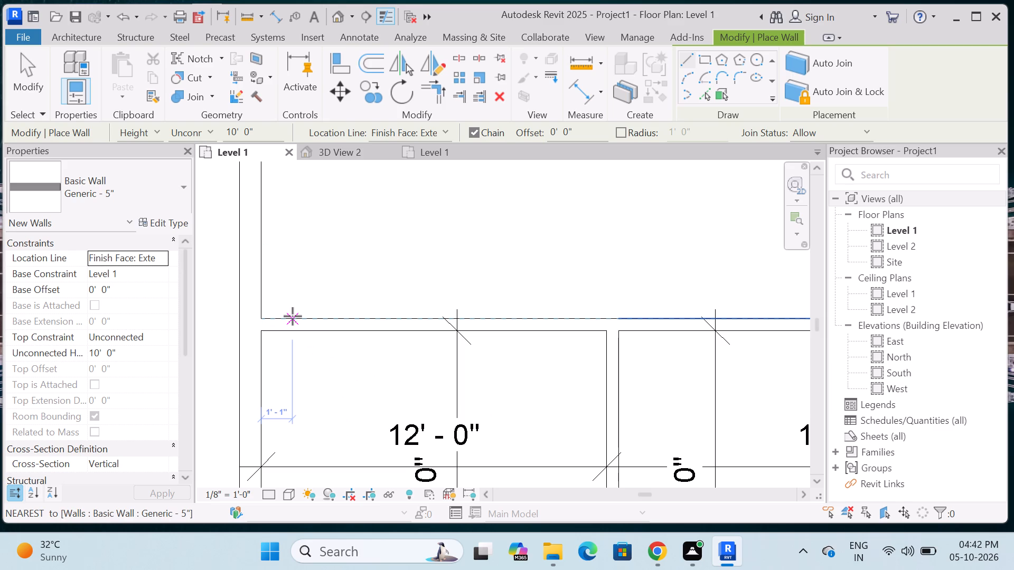
{"action": "key", "text": "2"}
{"action": "key", "text": "apostrophe"}
{"action": "key", "text": "Return"}
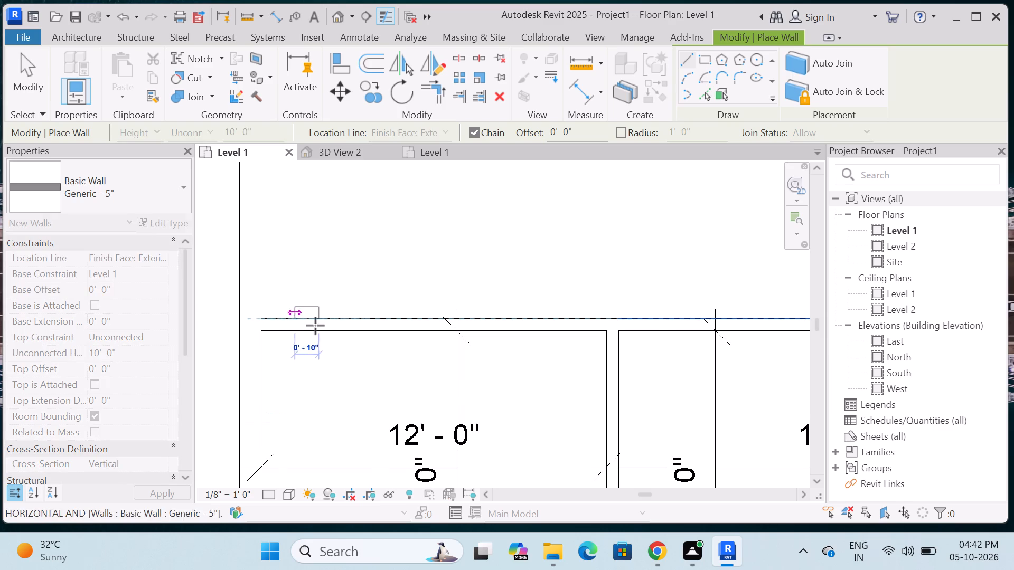
{"action": "scroll", "coordinate": [329, 327], "scroll_direction": "down", "scroll_amount": 15}
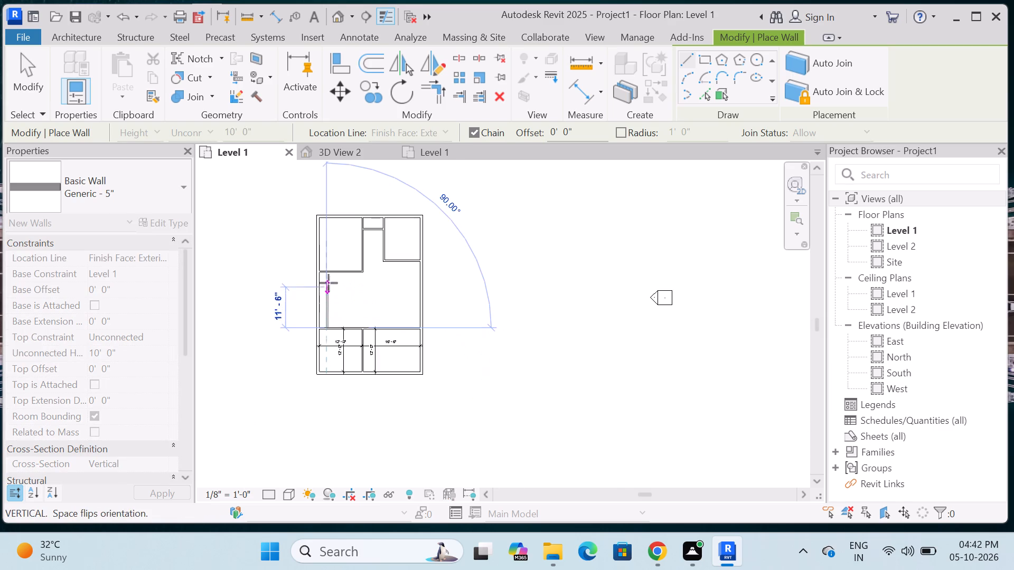
{"action": "scroll", "coordinate": [326, 277], "scroll_direction": "up", "scroll_amount": 13}
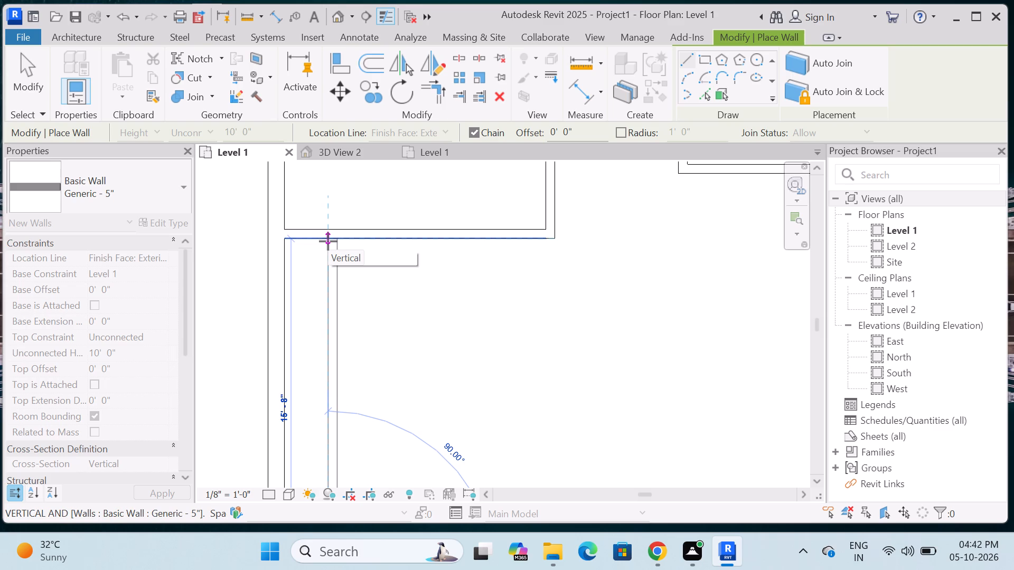
{"action": "left_click", "coordinate": [328, 241]}
{"action": "key", "text": "Escape"}
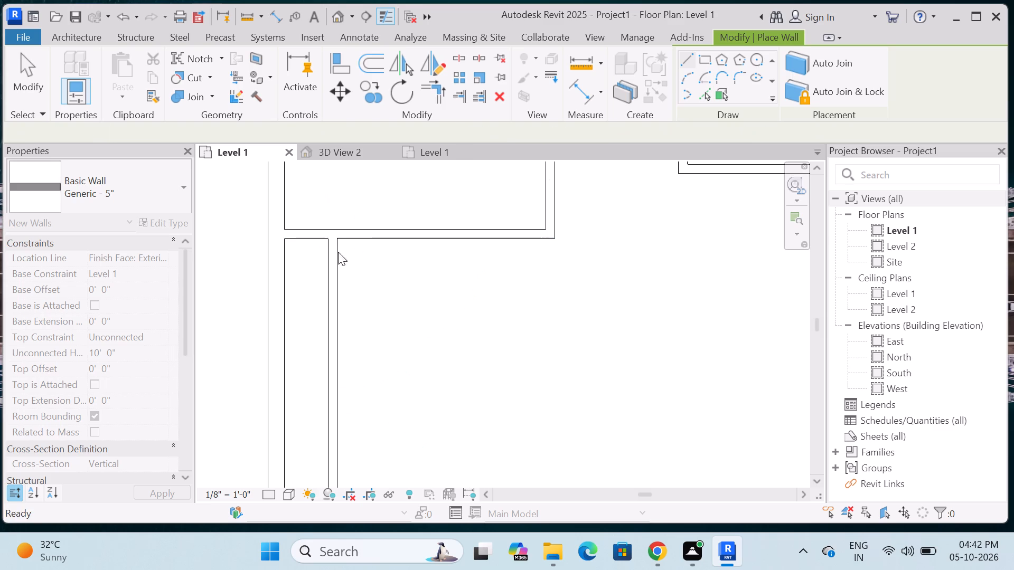
Enclose a small room 4' wide and 6' deep with 5" walls at the lower end of the new strip wall.
{"action": "scroll", "coordinate": [365, 251], "scroll_direction": "down", "scroll_amount": 9}
{"action": "scroll", "coordinate": [351, 338], "scroll_direction": "up", "scroll_amount": 15}
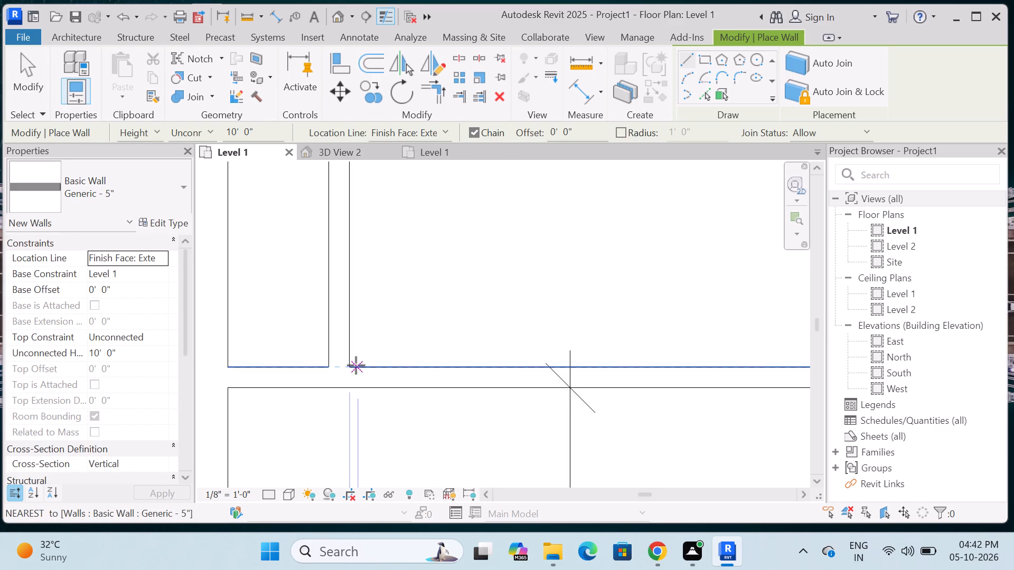
{"action": "type", "text": "4'"}
{"action": "key", "text": "Return"}
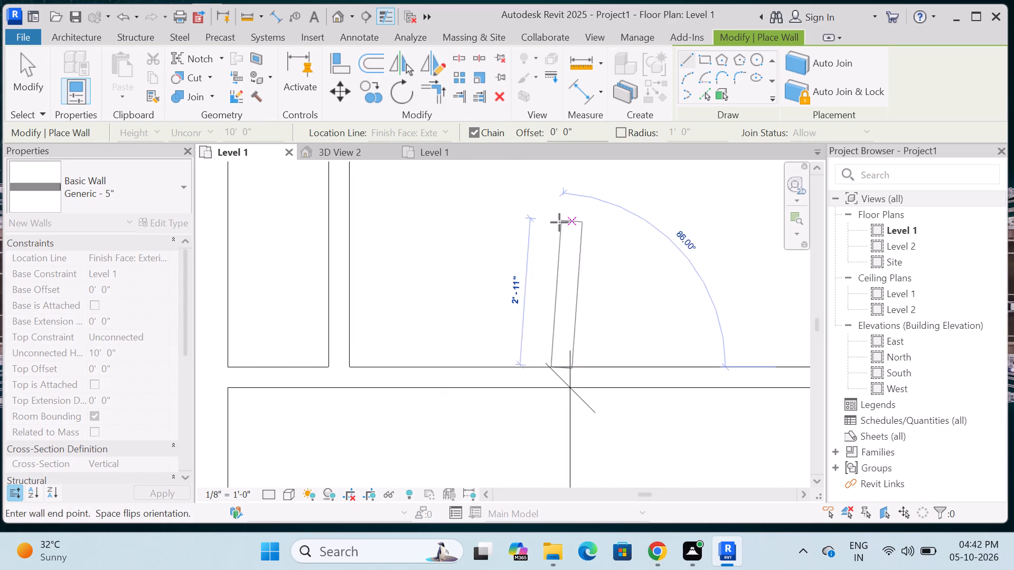
{"action": "type", "text": "6'"}
{"action": "key", "text": "Return"}
{"action": "scroll", "coordinate": [537, 240], "scroll_direction": "down", "scroll_amount": 15}
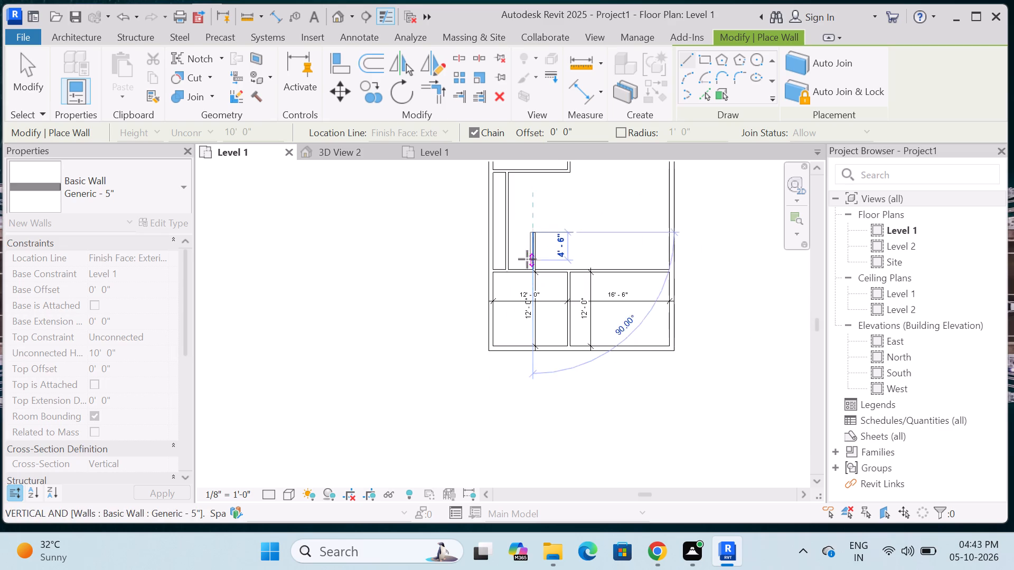
{"action": "scroll", "coordinate": [520, 230], "scroll_direction": "up", "scroll_amount": 15}
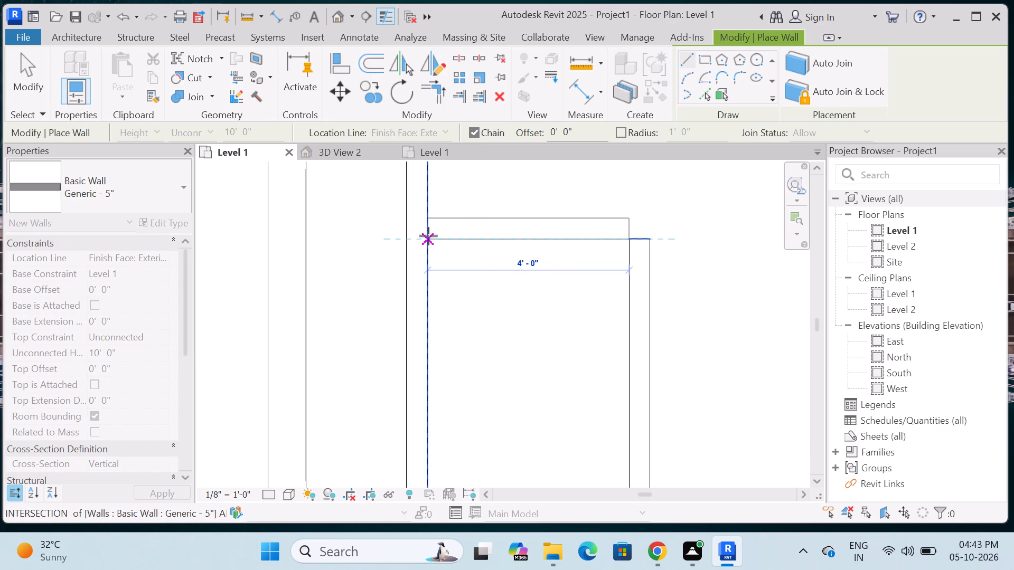
{"action": "left_click", "coordinate": [428, 236]}
{"action": "key", "text": "Escape"}
{"action": "scroll", "coordinate": [440, 265], "scroll_direction": "down", "scroll_amount": 13}
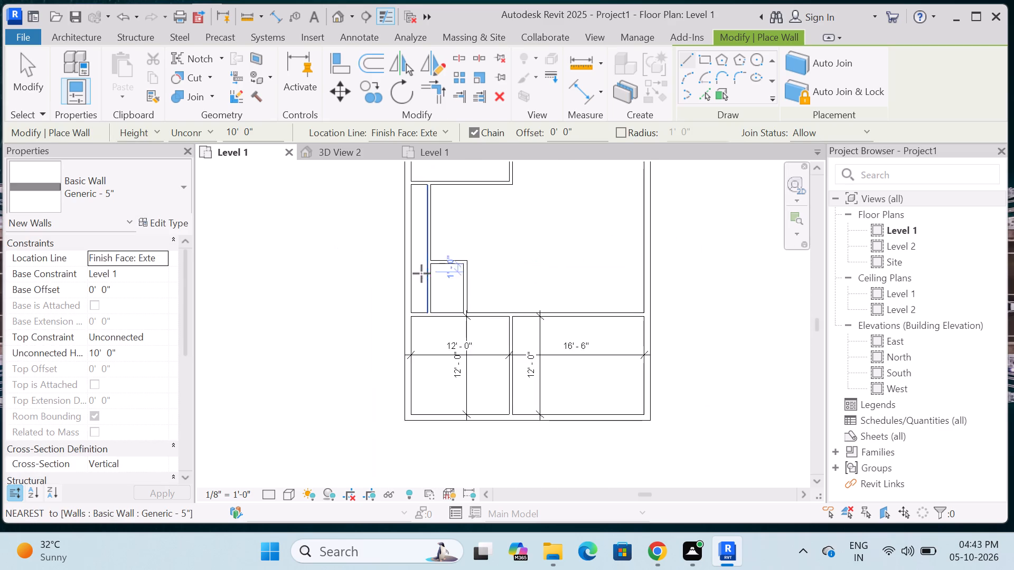
{"action": "scroll", "coordinate": [421, 273], "scroll_direction": "down", "scroll_amount": 9}
{"action": "scroll", "coordinate": [463, 252], "scroll_direction": "up", "scroll_amount": 10}
{"action": "key", "text": "Escape"}
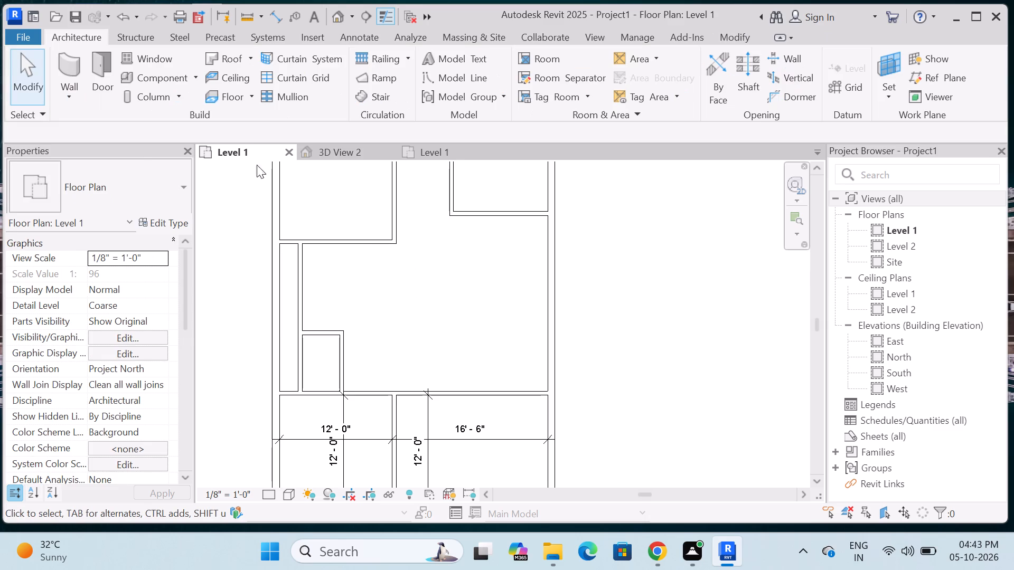
Switch to the 30x45 G+2 Level 1 plan and dimension the clear depth of the small room above the upper-left bedroom.
{"action": "left_click", "coordinate": [422, 153]}
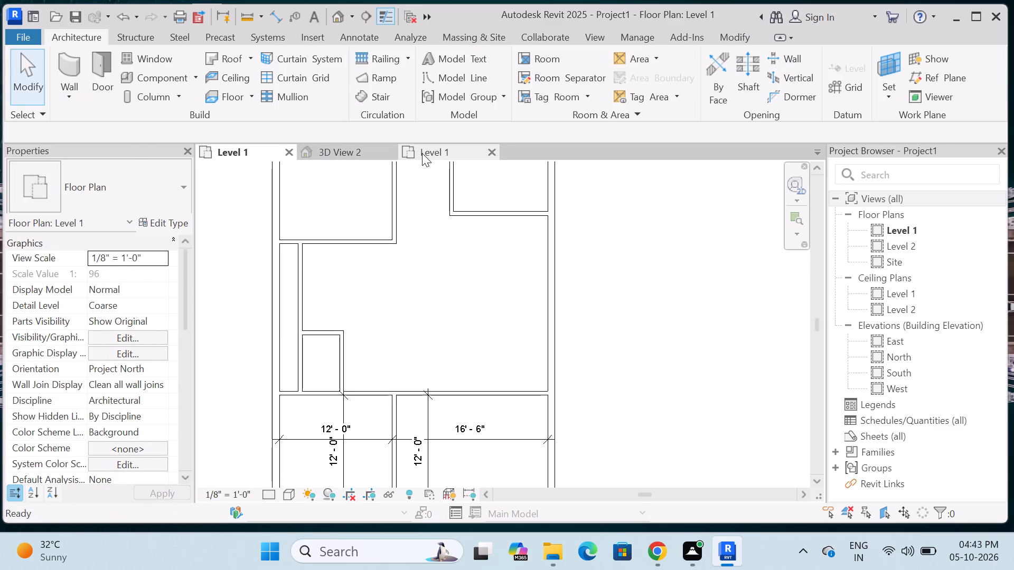
{"action": "scroll", "coordinate": [434, 290], "scroll_direction": "down", "scroll_amount": 9}
{"action": "scroll", "coordinate": [531, 279], "scroll_direction": "up", "scroll_amount": 5}
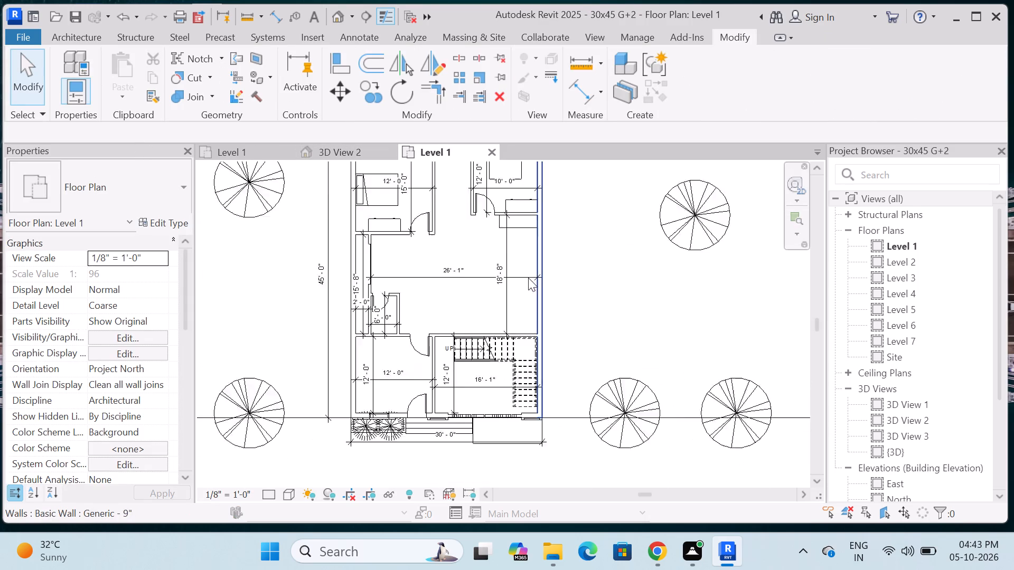
{"action": "scroll", "coordinate": [425, 318], "scroll_direction": "down", "scroll_amount": 7}
{"action": "scroll", "coordinate": [453, 277], "scroll_direction": "up", "scroll_amount": 4}
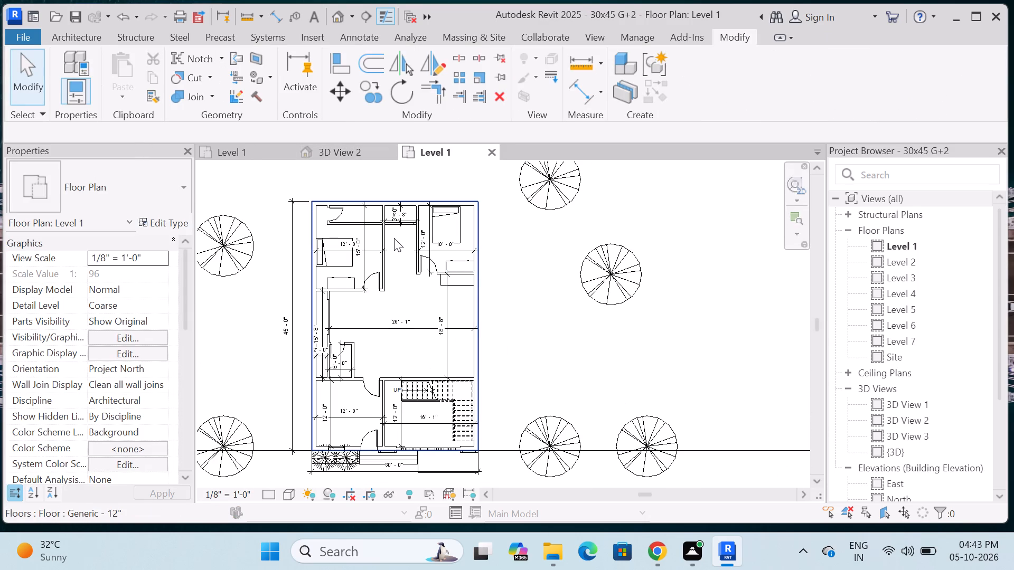
{"action": "scroll", "coordinate": [359, 209], "scroll_direction": "up", "scroll_amount": 9}
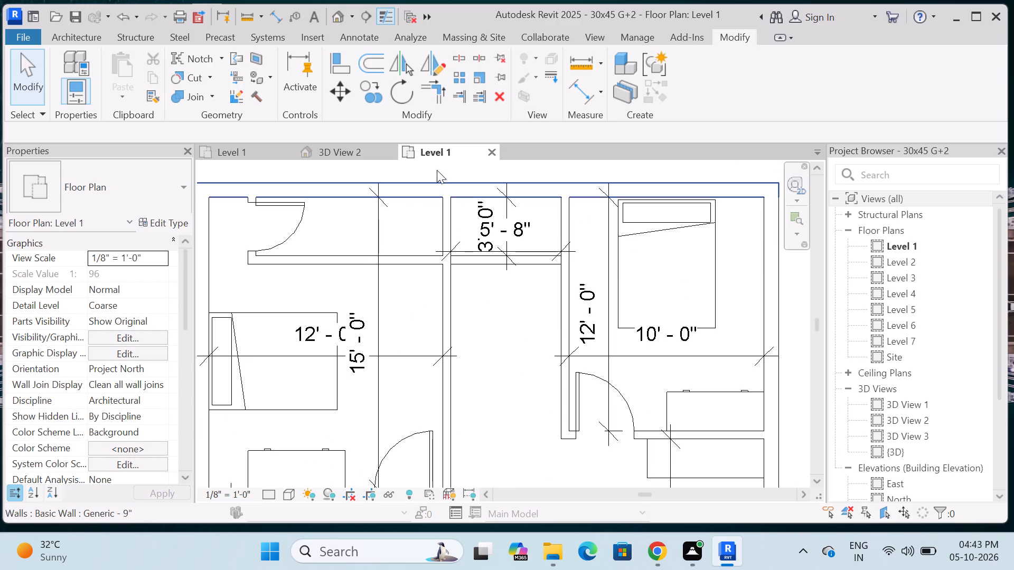
{"action": "left_click", "coordinate": [275, 18]}
{"action": "scroll", "coordinate": [331, 234], "scroll_direction": "up", "scroll_amount": 4}
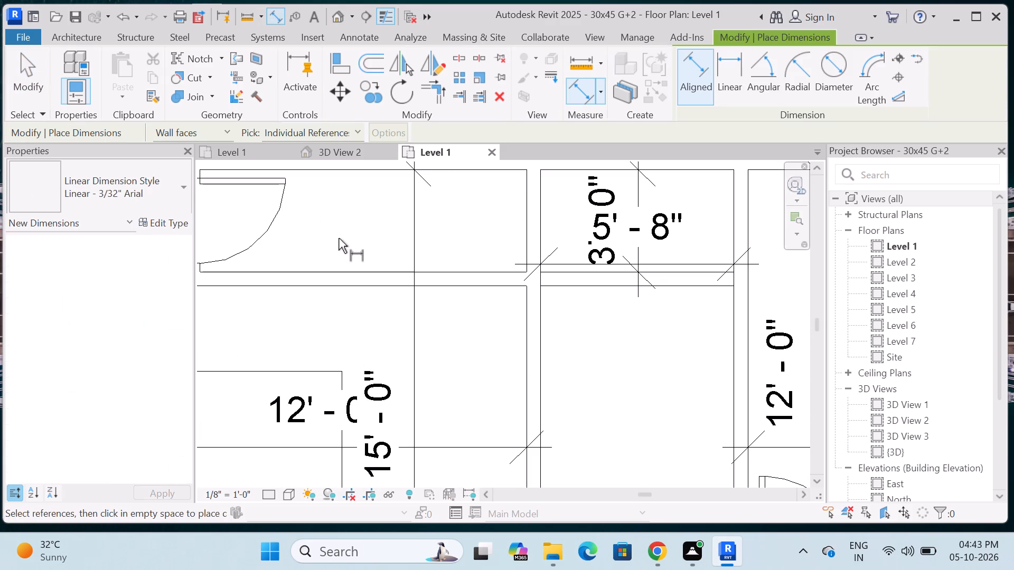
{"action": "left_click", "coordinate": [350, 268]}
{"action": "left_click", "coordinate": [359, 168]}
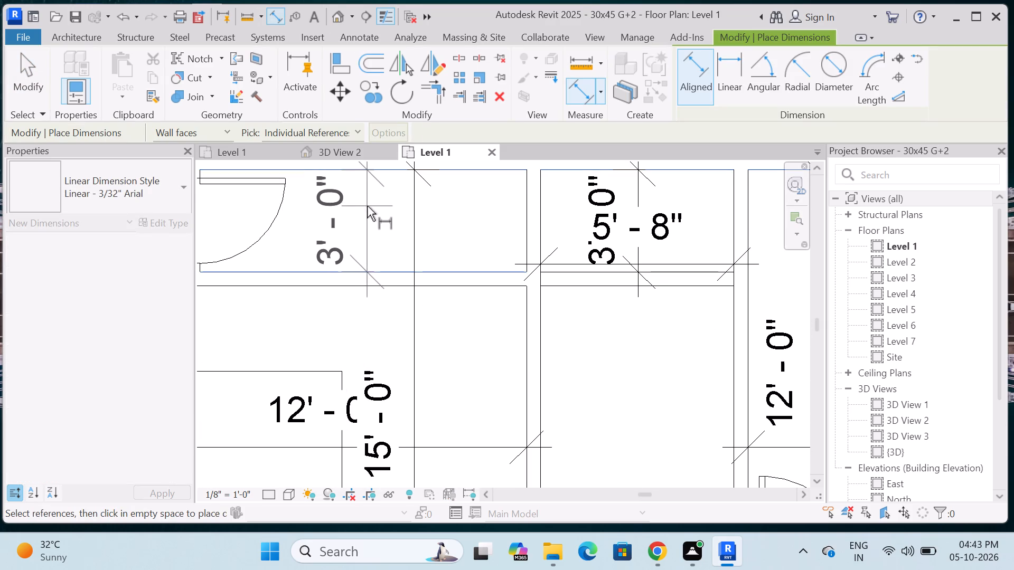
{"action": "left_click", "coordinate": [369, 213]}
{"action": "key", "text": "Escape"}
Measure the length of the narrow room above the upper-left bedroom, between its inner end wall and the lower wall's free end at the door.
{"action": "left_click", "coordinate": [525, 217]}
{"action": "scroll", "coordinate": [522, 220], "scroll_direction": "down", "scroll_amount": 4}
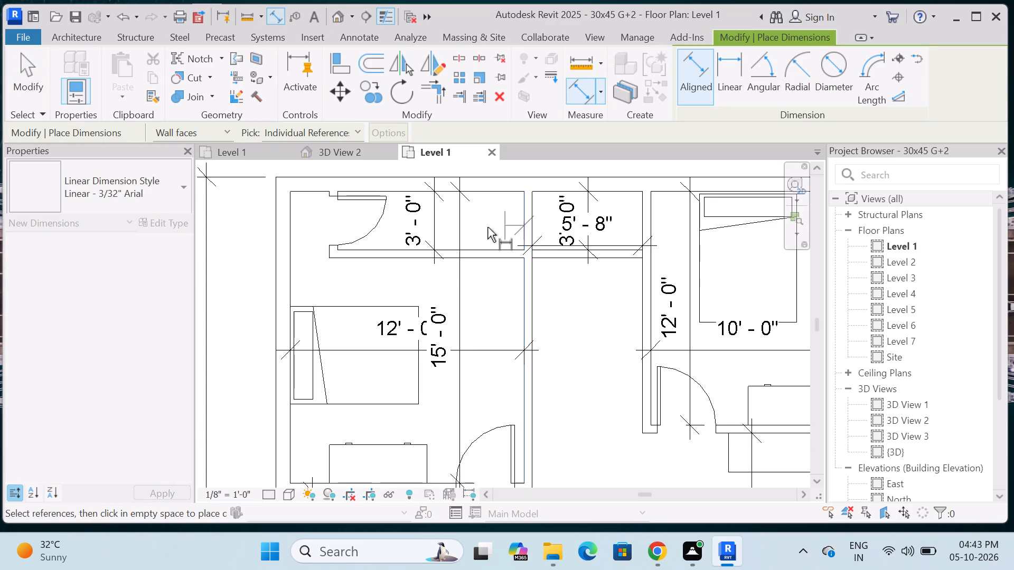
{"action": "scroll", "coordinate": [364, 210], "scroll_direction": "up", "scroll_amount": 5}
{"action": "scroll", "coordinate": [319, 274], "scroll_direction": "up", "scroll_amount": 9}
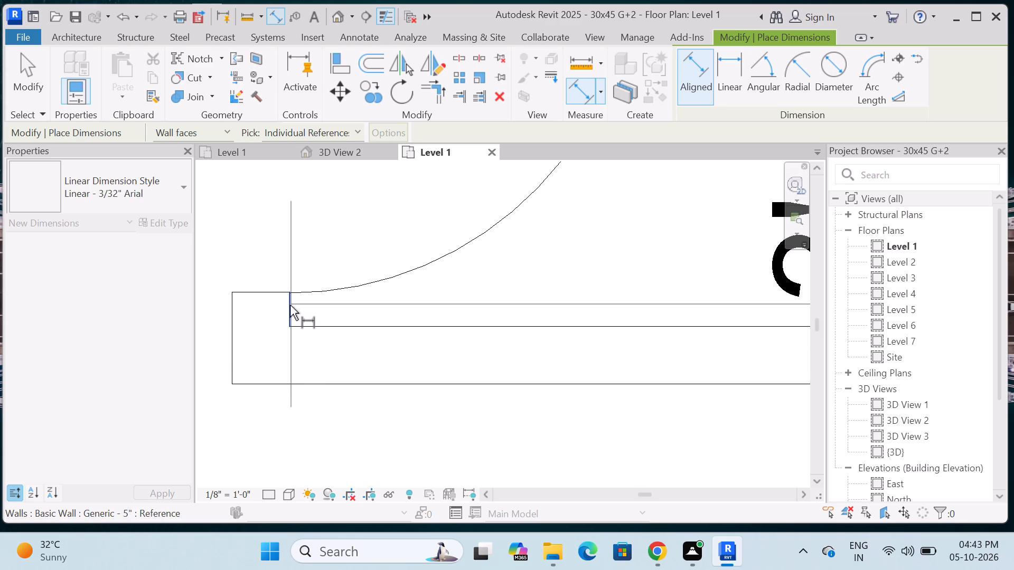
{"action": "left_click", "coordinate": [289, 306]}
{"action": "scroll", "coordinate": [290, 306], "scroll_direction": "down", "scroll_amount": 11}
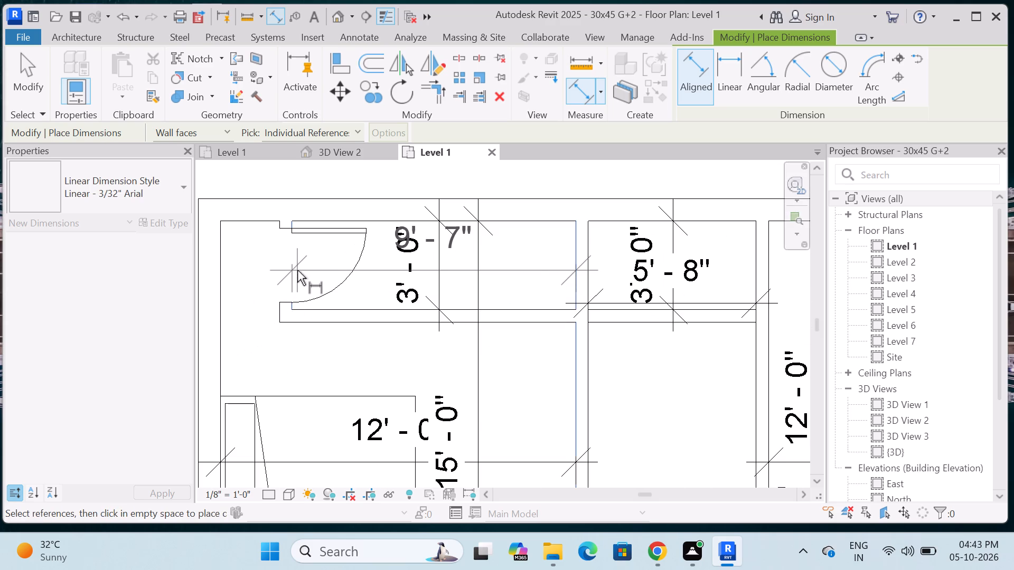
{"action": "key", "text": "Escape"}
{"action": "key", "text": "Escape"}
In Project1's Level 1, draw a horizontal 5" wall 9'7" long across the upper-left bedroom, 3' clear of the top outer wall.
{"action": "left_click", "coordinate": [243, 147]}
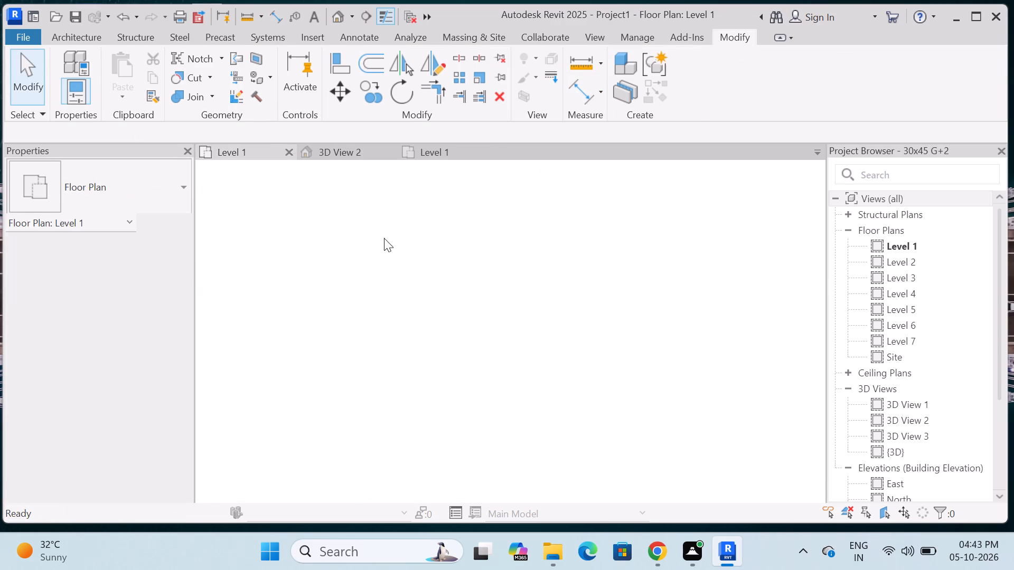
{"action": "scroll", "coordinate": [385, 239], "scroll_direction": "down", "scroll_amount": 11}
{"action": "scroll", "coordinate": [378, 226], "scroll_direction": "up", "scroll_amount": 10}
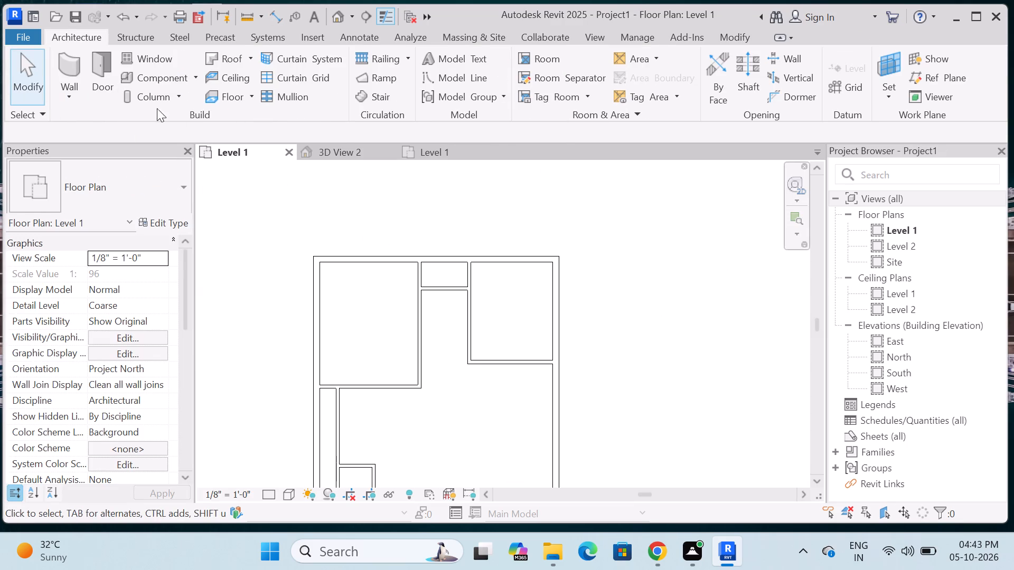
{"action": "left_click", "coordinate": [75, 69]}
{"action": "scroll", "coordinate": [356, 268], "scroll_direction": "up", "scroll_amount": 5}
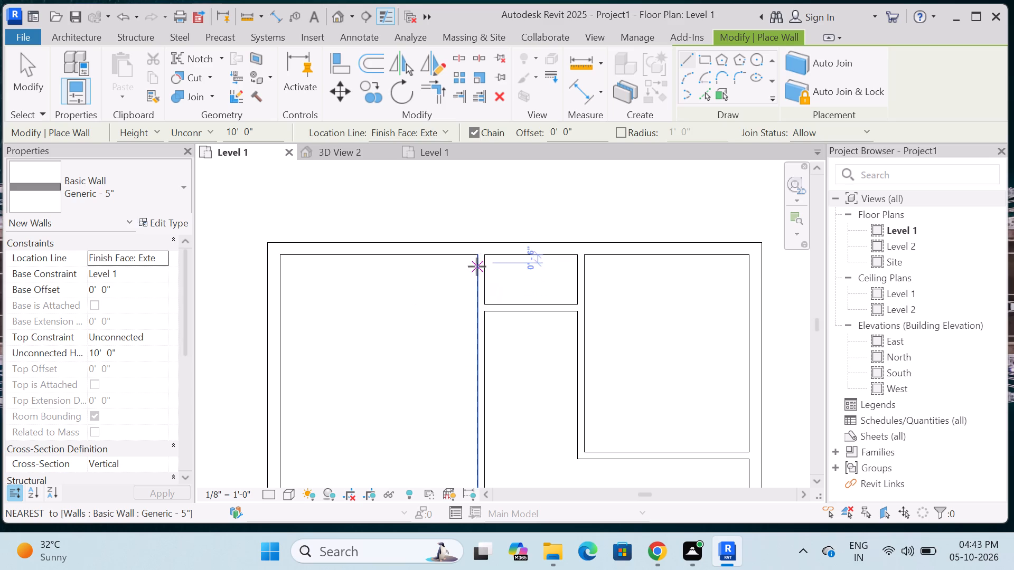
{"action": "key", "text": "3"}
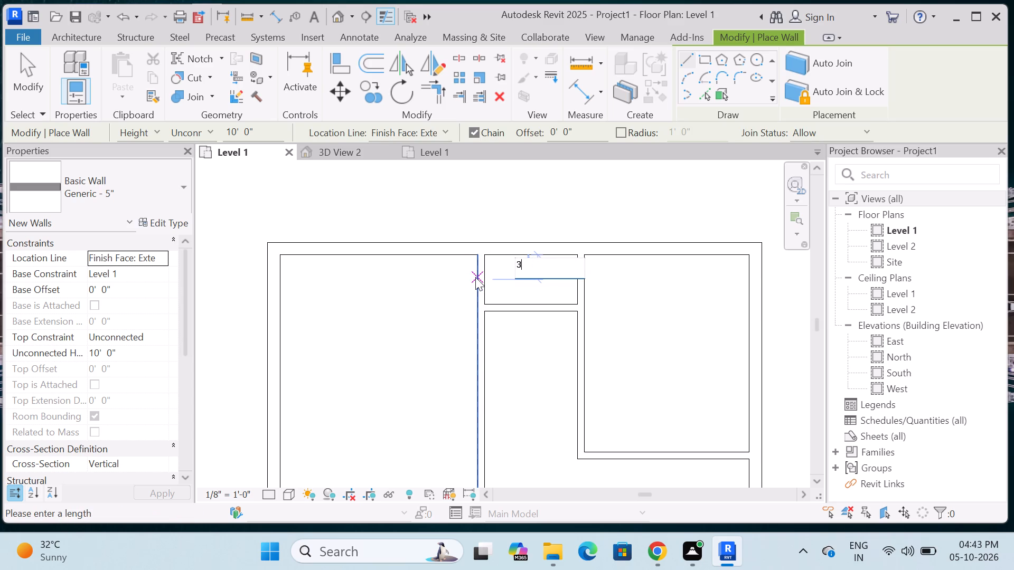
{"action": "key", "text": "apostrophe"}
{"action": "key", "text": "Return"}
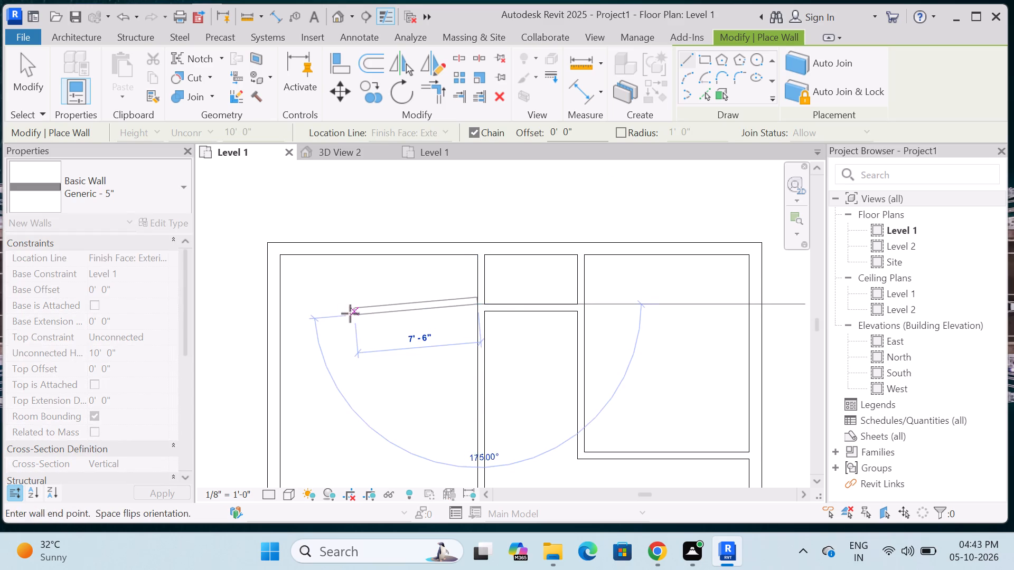
{"action": "key", "text": "space"}
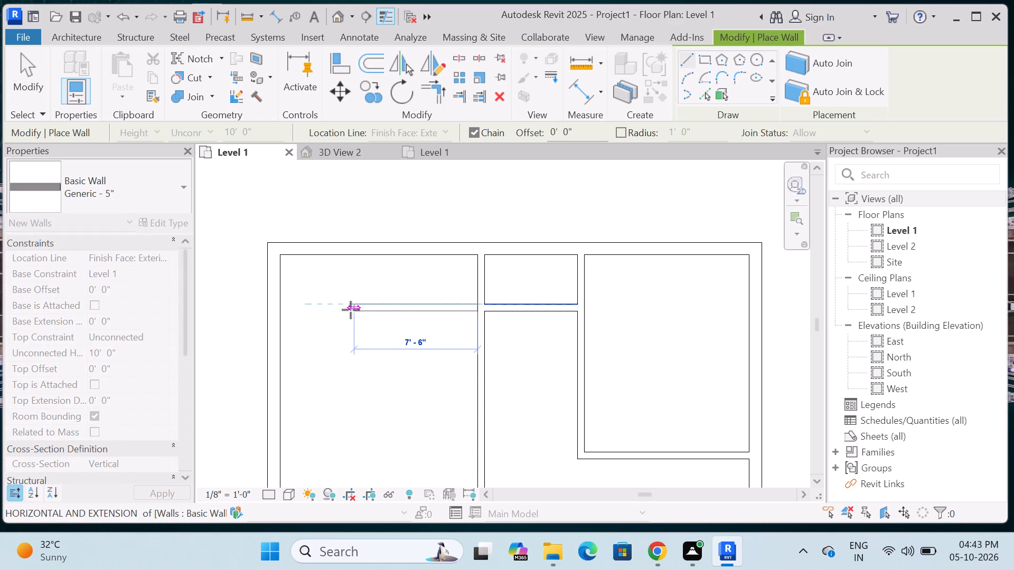
{"action": "type", "text": "9'"}
{"action": "type", "text": "7\""}
{"action": "key", "text": "Return"}
Close off the narrow room with a vertical 5" wall from the new wall's free end up to the top outer wall.
{"action": "scroll", "coordinate": [307, 276], "scroll_direction": "up", "scroll_amount": 10}
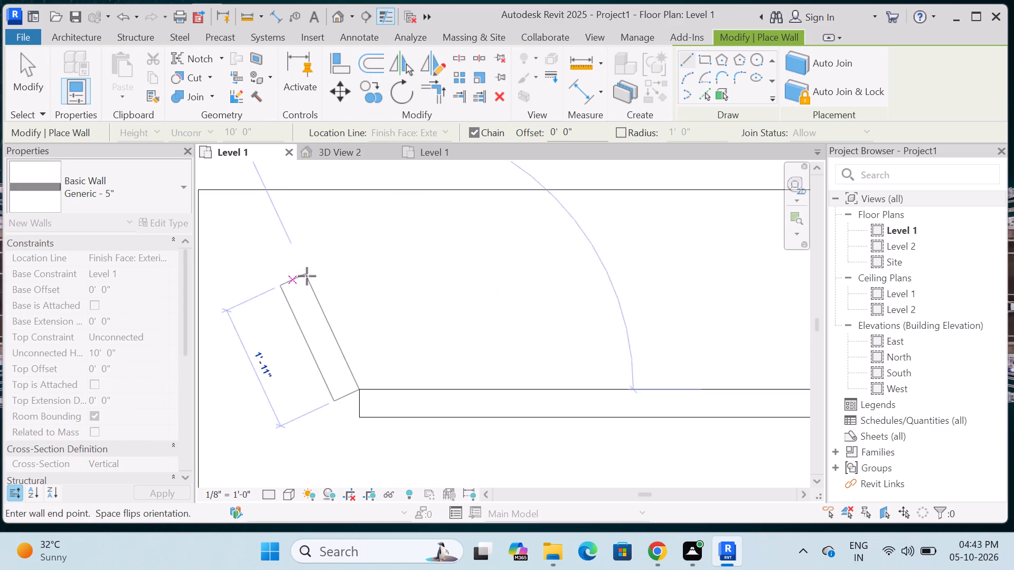
{"action": "left_click", "coordinate": [361, 192]}
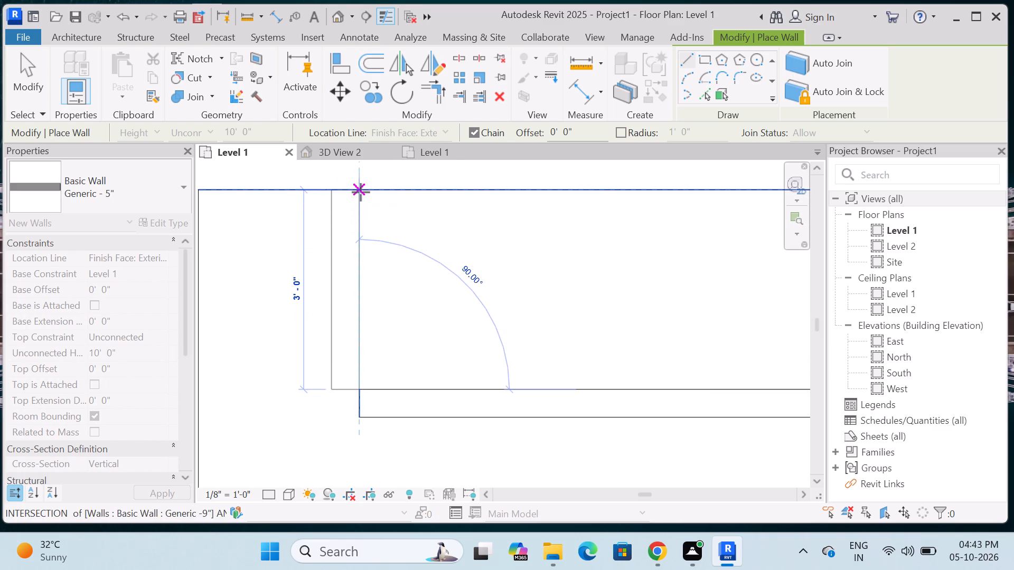
{"action": "key", "text": "Escape"}
{"action": "scroll", "coordinate": [371, 251], "scroll_direction": "down", "scroll_amount": 20}
{"action": "scroll", "coordinate": [371, 251], "scroll_direction": "down", "scroll_amount": 4}
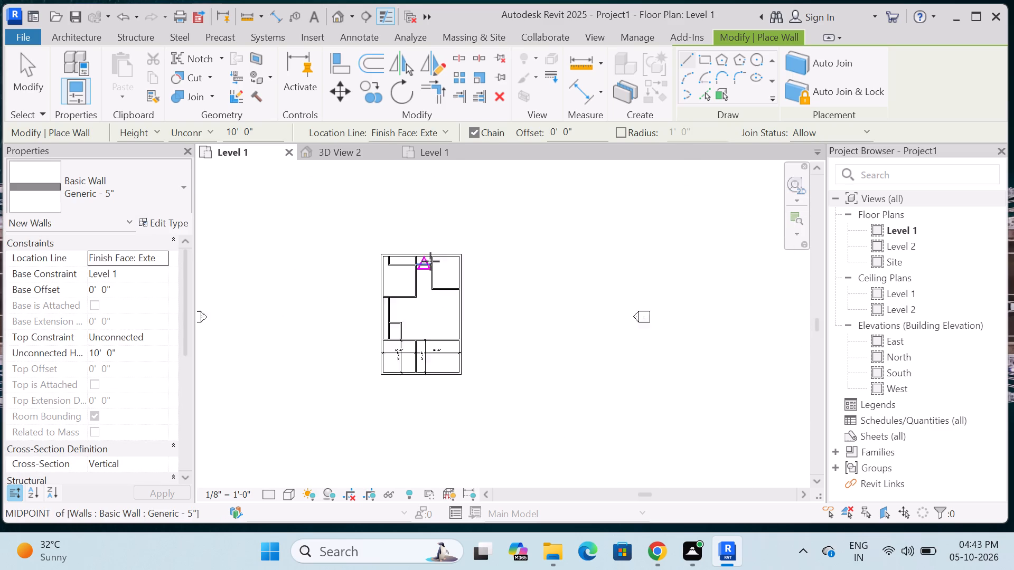
{"action": "scroll", "coordinate": [439, 287], "scroll_direction": "up", "scroll_amount": 5}
{"action": "scroll", "coordinate": [437, 255], "scroll_direction": "down", "scroll_amount": 4}
{"action": "scroll", "coordinate": [419, 306], "scroll_direction": "up", "scroll_amount": 7}
{"action": "key", "text": "Escape"}
Delete all the width and depth dimensions from the two lower rooms.
{"action": "scroll", "coordinate": [434, 244], "scroll_direction": "down", "scroll_amount": 4}
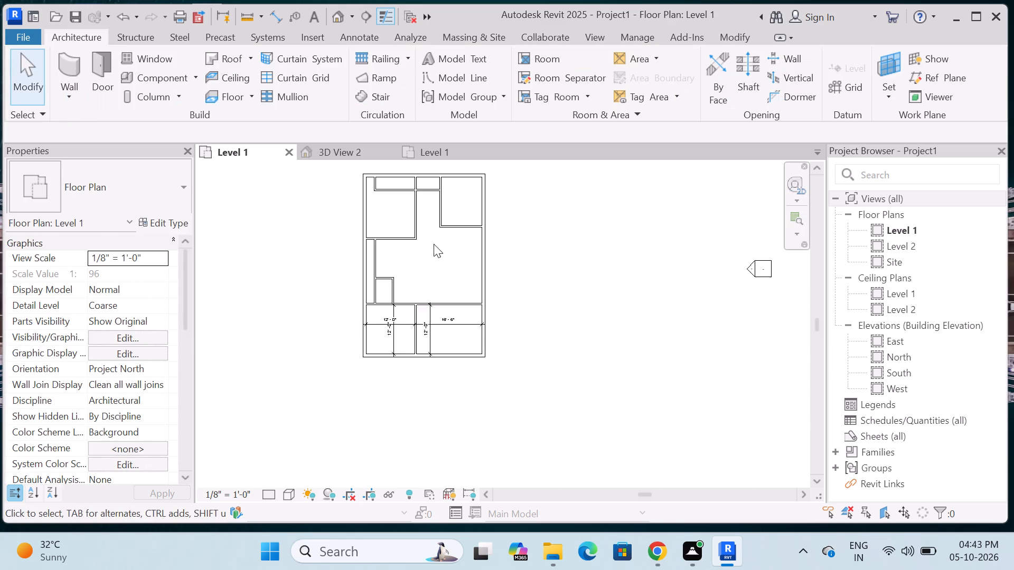
{"action": "scroll", "coordinate": [367, 259], "scroll_direction": "up", "scroll_amount": 10}
{"action": "scroll", "coordinate": [361, 267], "scroll_direction": "down", "scroll_amount": 4}
{"action": "scroll", "coordinate": [379, 255], "scroll_direction": "up", "scroll_amount": 3}
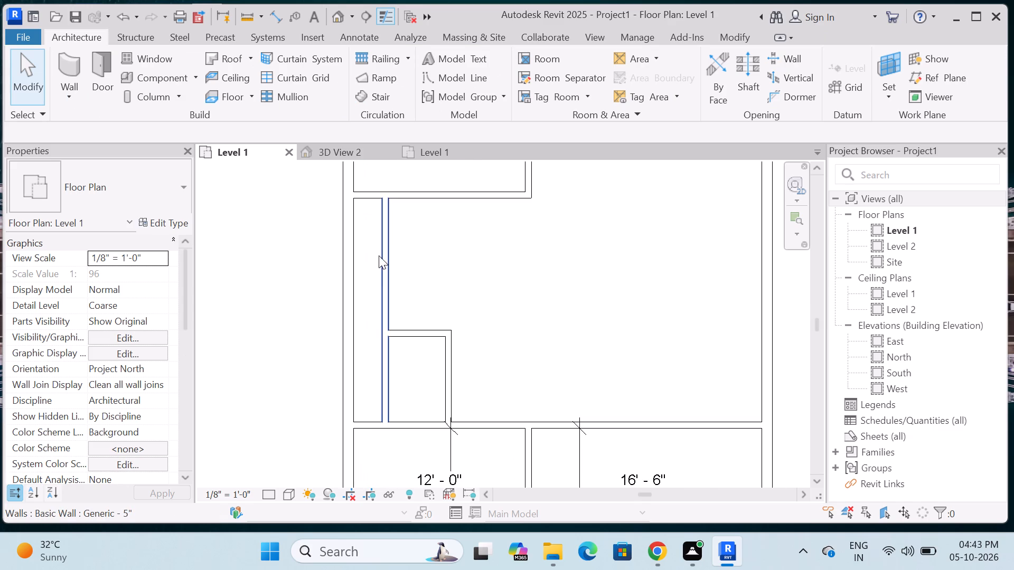
{"action": "scroll", "coordinate": [359, 258], "scroll_direction": "down", "scroll_amount": 8}
{"action": "scroll", "coordinate": [490, 337], "scroll_direction": "up", "scroll_amount": 4}
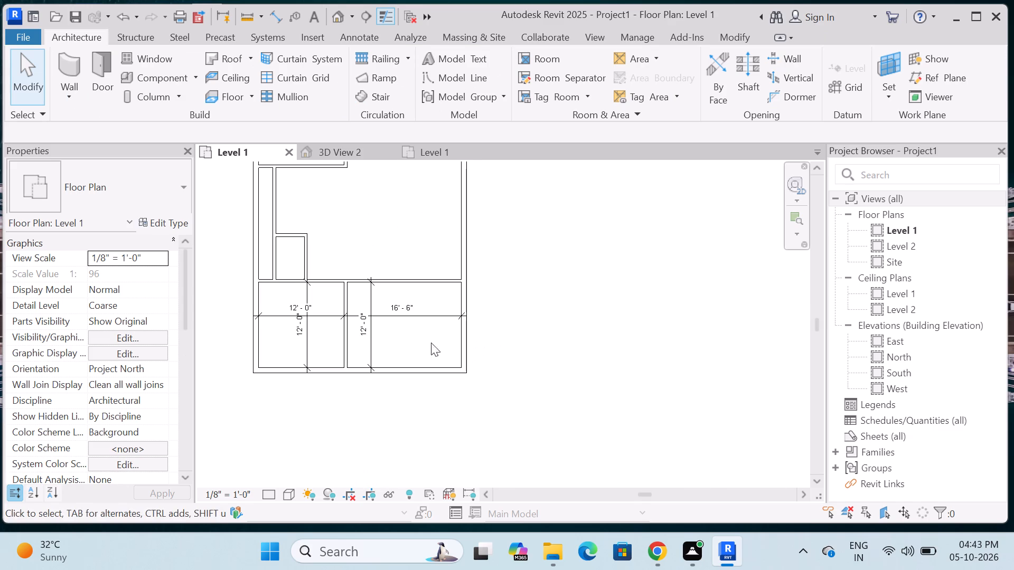
{"action": "left_click_drag", "start_coordinate": [410, 350], "coordinate": [362, 307]}
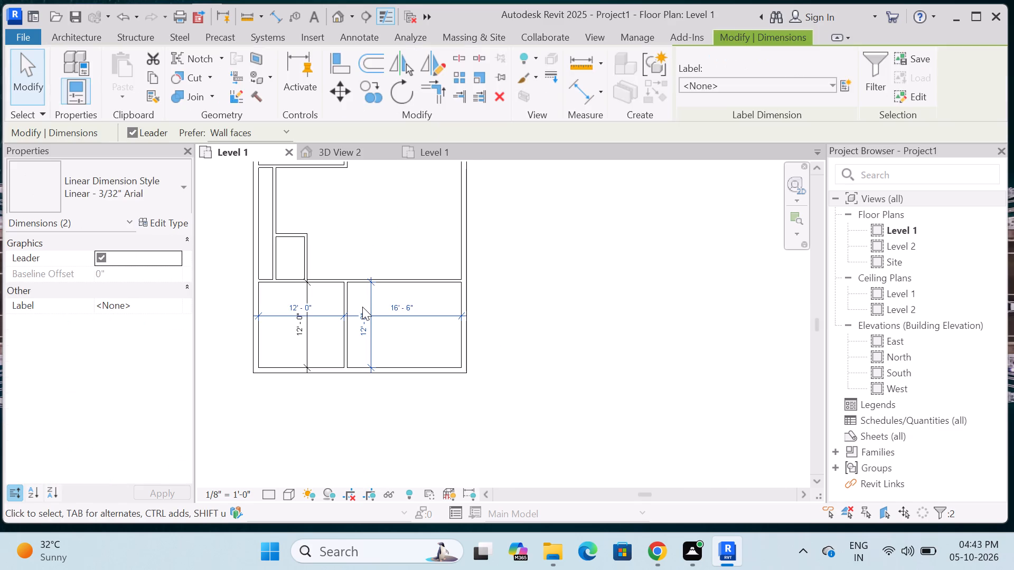
{"action": "key", "text": "Delete"}
{"action": "left_click_drag", "start_coordinate": [329, 330], "coordinate": [283, 309]}
{"action": "key", "text": "Delete"}
{"action": "scroll", "coordinate": [378, 328], "scroll_direction": "down", "scroll_amount": 8}
{"action": "scroll", "coordinate": [351, 317], "scroll_direction": "up", "scroll_amount": 9}
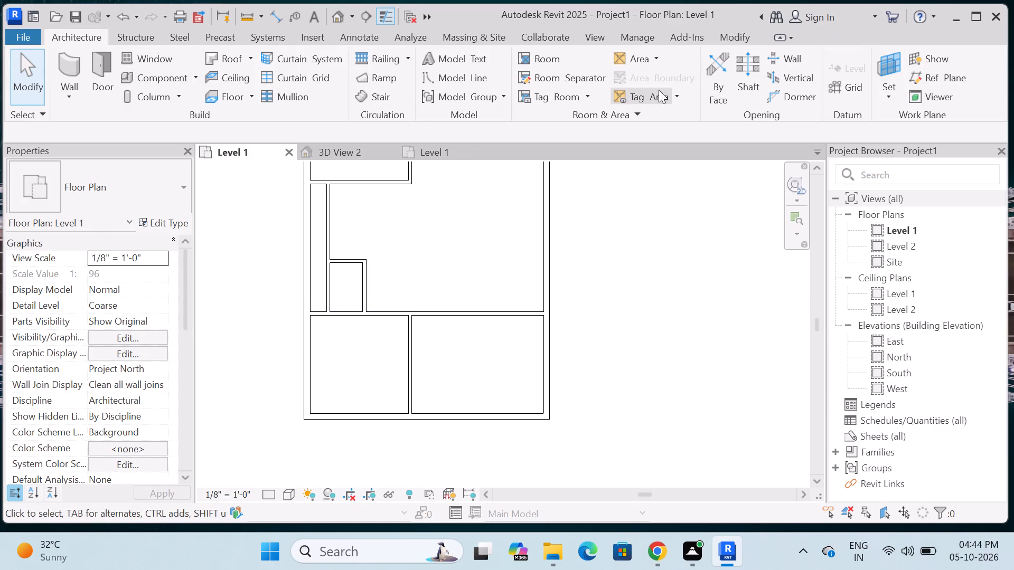
Switch to the 30x45 G+2 Level 1 plan and measure the first stair flight's width from its inner railing to the wall.
{"action": "left_click", "coordinate": [729, 39]}
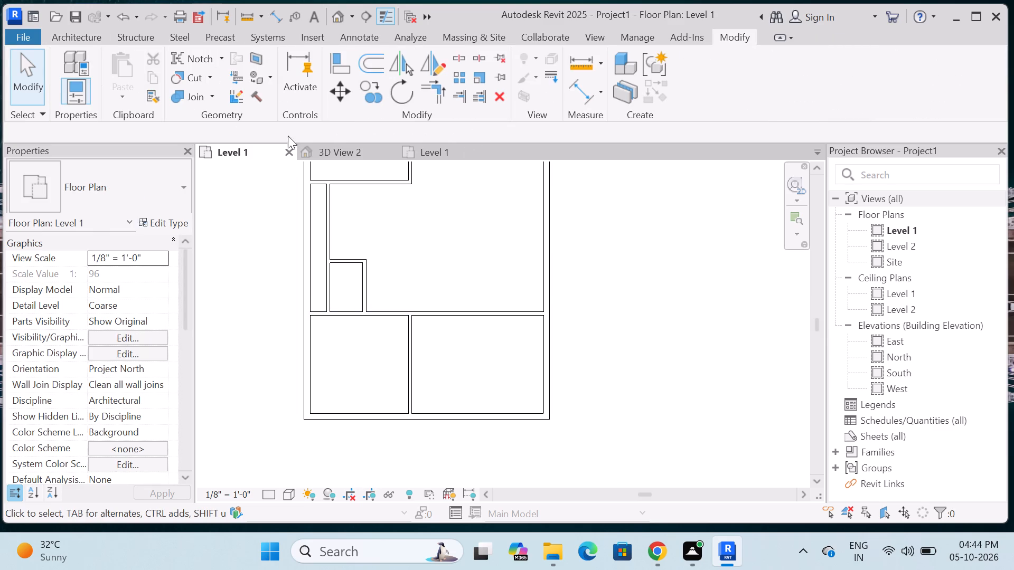
{"action": "left_click", "coordinate": [436, 146]}
{"action": "scroll", "coordinate": [614, 291], "scroll_direction": "up", "scroll_amount": 1}
{"action": "scroll", "coordinate": [503, 308], "scroll_direction": "down", "scroll_amount": 3}
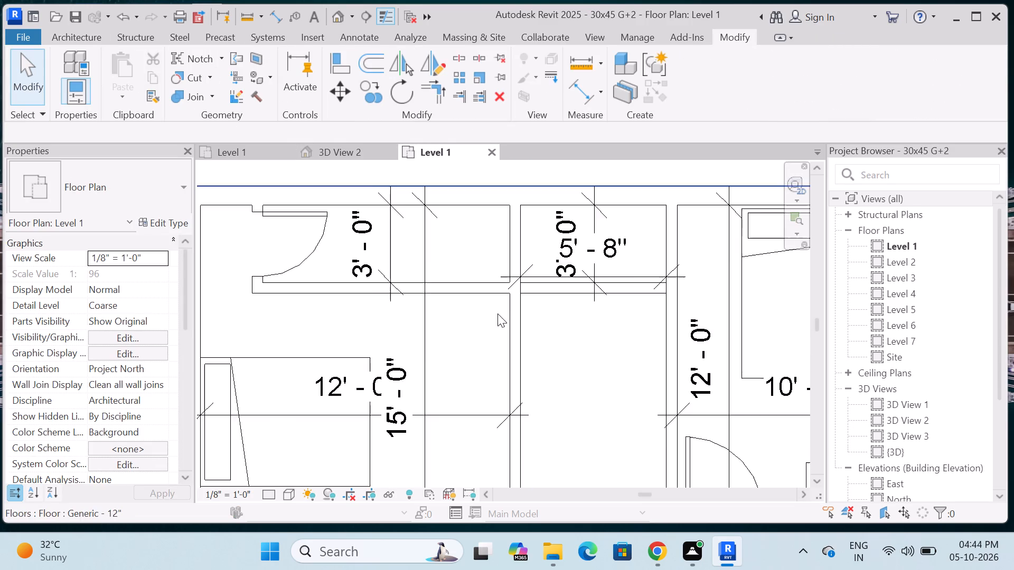
{"action": "scroll", "coordinate": [497, 313], "scroll_direction": "down", "scroll_amount": 15}
{"action": "scroll", "coordinate": [556, 384], "scroll_direction": "up", "scroll_amount": 11}
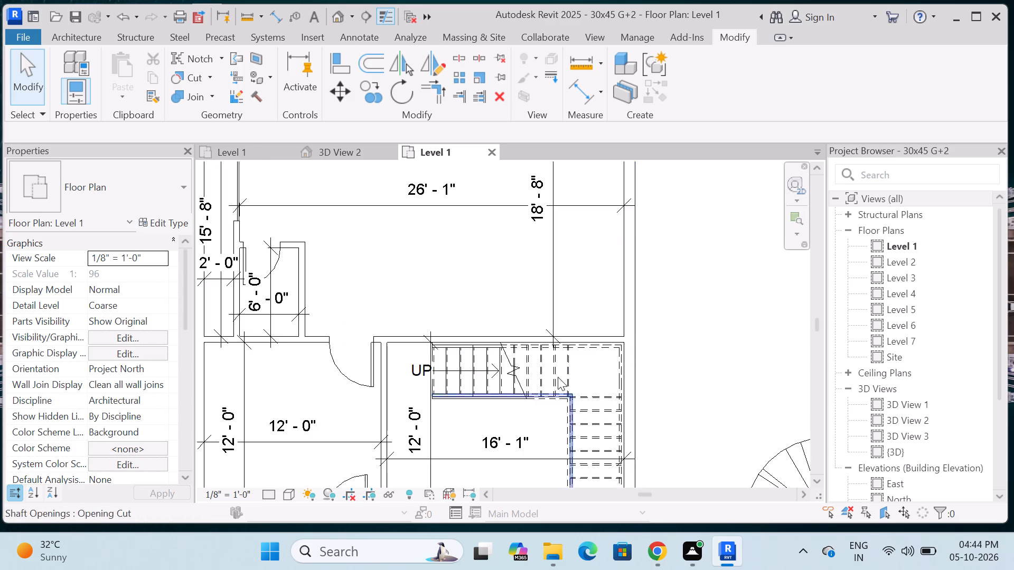
{"action": "scroll", "coordinate": [530, 317], "scroll_direction": "down", "scroll_amount": 5}
{"action": "scroll", "coordinate": [520, 378], "scroll_direction": "up", "scroll_amount": 9}
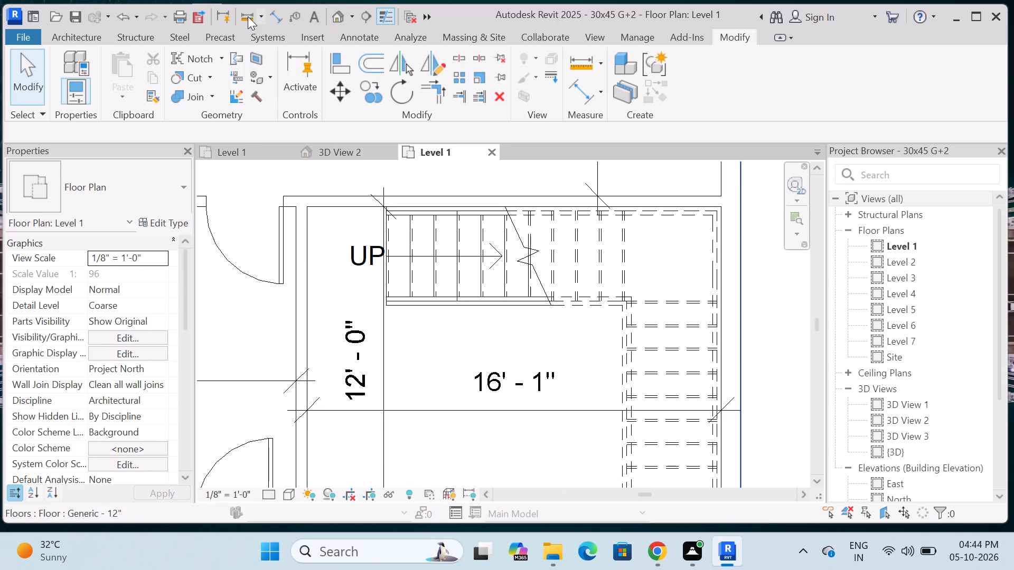
{"action": "left_click", "coordinate": [247, 16]}
{"action": "scroll", "coordinate": [413, 306], "scroll_direction": "up", "scroll_amount": 5}
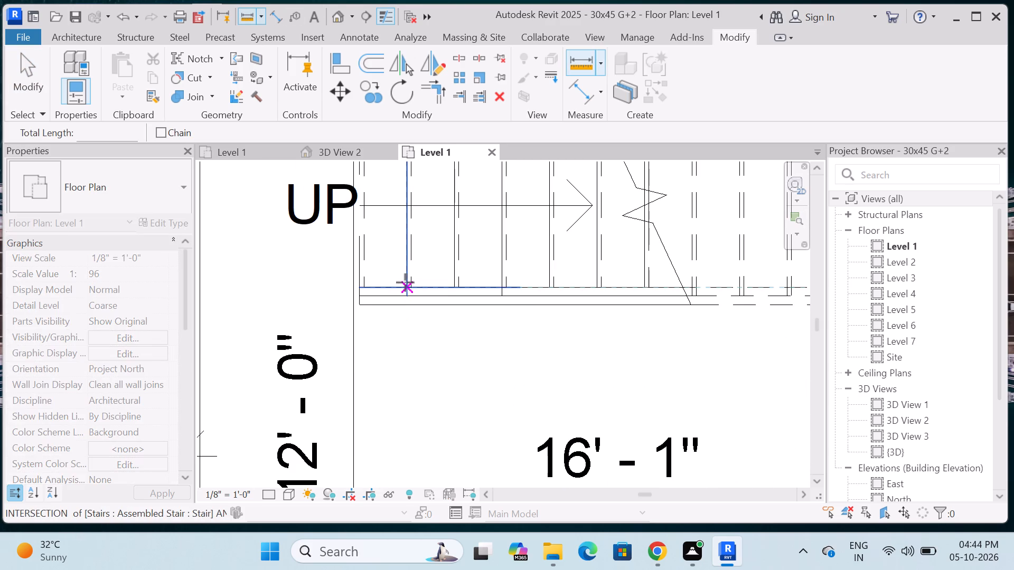
{"action": "scroll", "coordinate": [404, 287], "scroll_direction": "up", "scroll_amount": 9}
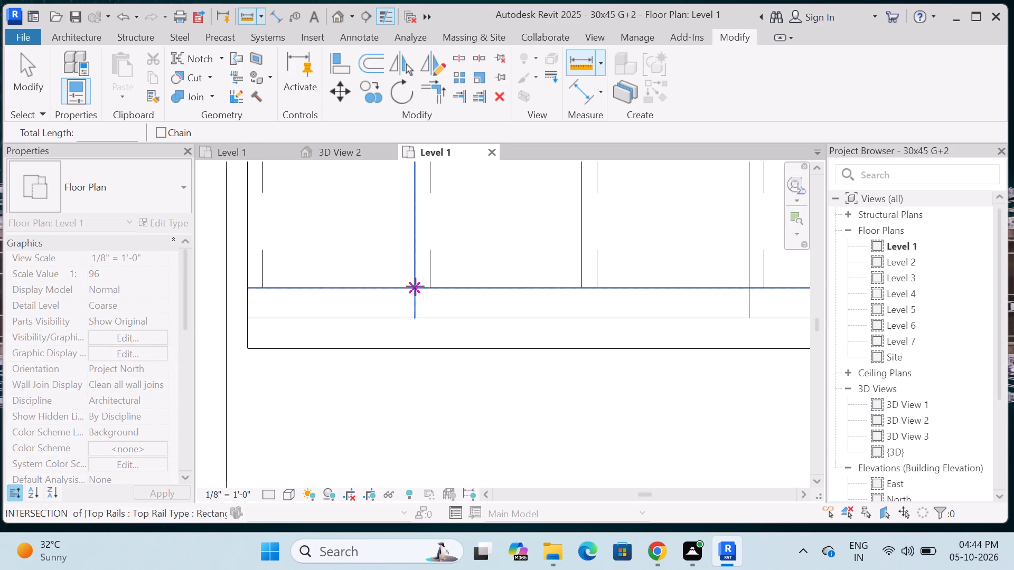
{"action": "left_click", "coordinate": [415, 287]}
{"action": "scroll", "coordinate": [413, 313], "scroll_direction": "down", "scroll_amount": 14}
{"action": "scroll", "coordinate": [422, 223], "scroll_direction": "up", "scroll_amount": 4}
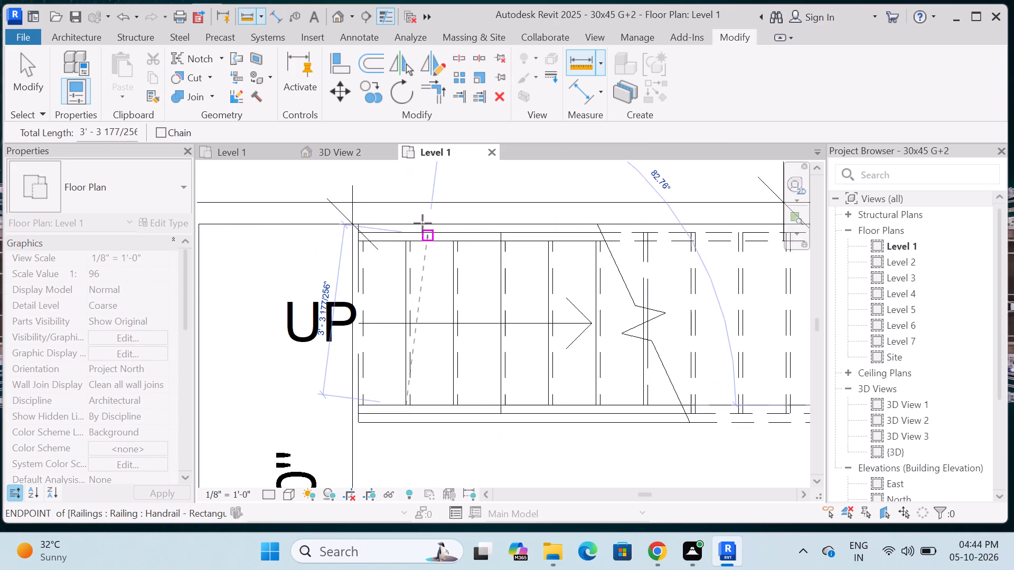
{"action": "scroll", "coordinate": [422, 223], "scroll_direction": "up", "scroll_amount": 5}
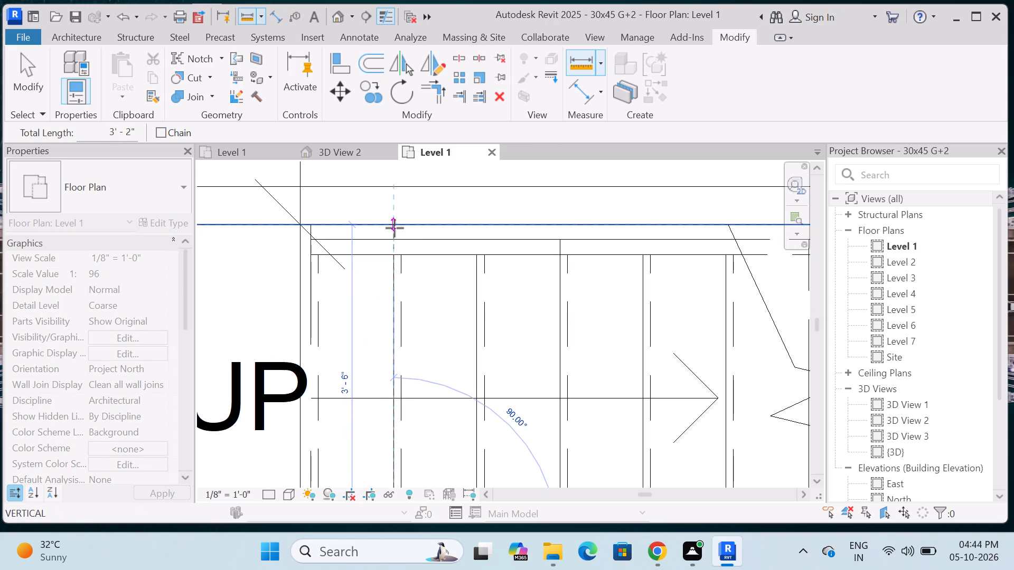
{"action": "key", "text": "Escape"}
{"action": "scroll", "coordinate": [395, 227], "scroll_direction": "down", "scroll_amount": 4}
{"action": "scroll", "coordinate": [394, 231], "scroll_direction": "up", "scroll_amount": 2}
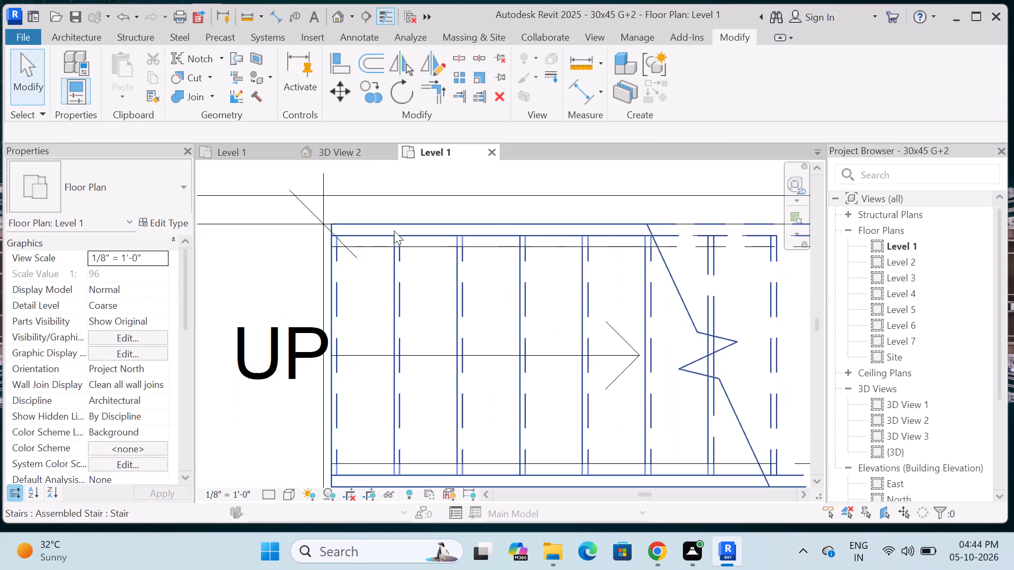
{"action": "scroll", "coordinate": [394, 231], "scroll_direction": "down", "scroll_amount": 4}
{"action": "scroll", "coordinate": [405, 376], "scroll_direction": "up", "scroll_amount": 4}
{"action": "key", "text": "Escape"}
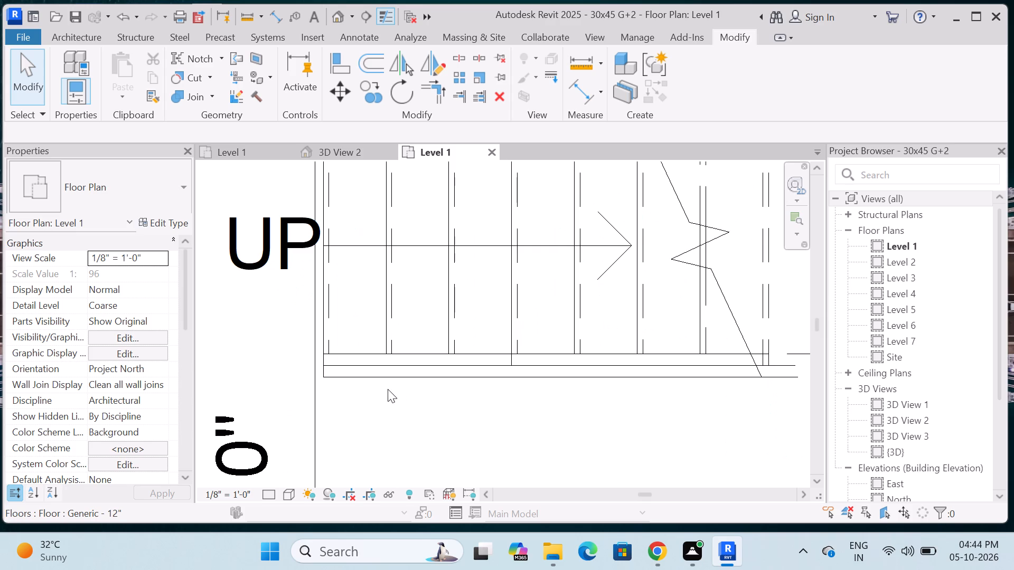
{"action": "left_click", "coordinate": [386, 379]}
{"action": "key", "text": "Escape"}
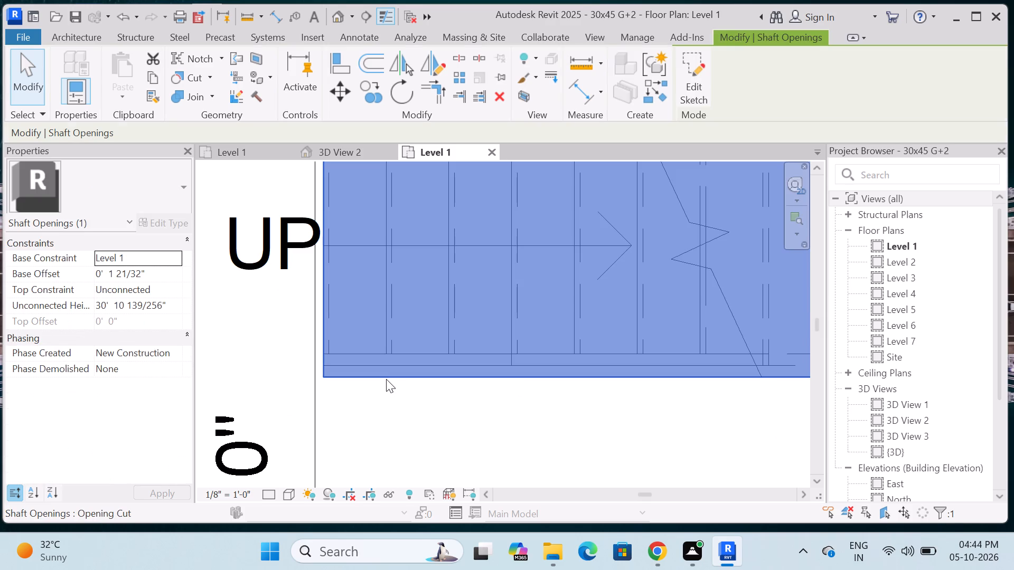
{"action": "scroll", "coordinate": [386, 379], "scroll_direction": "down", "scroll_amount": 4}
Start a stair on Project1's Level 1 and set its assembled stair type's maximum riser height to 6".
{"action": "left_click", "coordinate": [248, 156]}
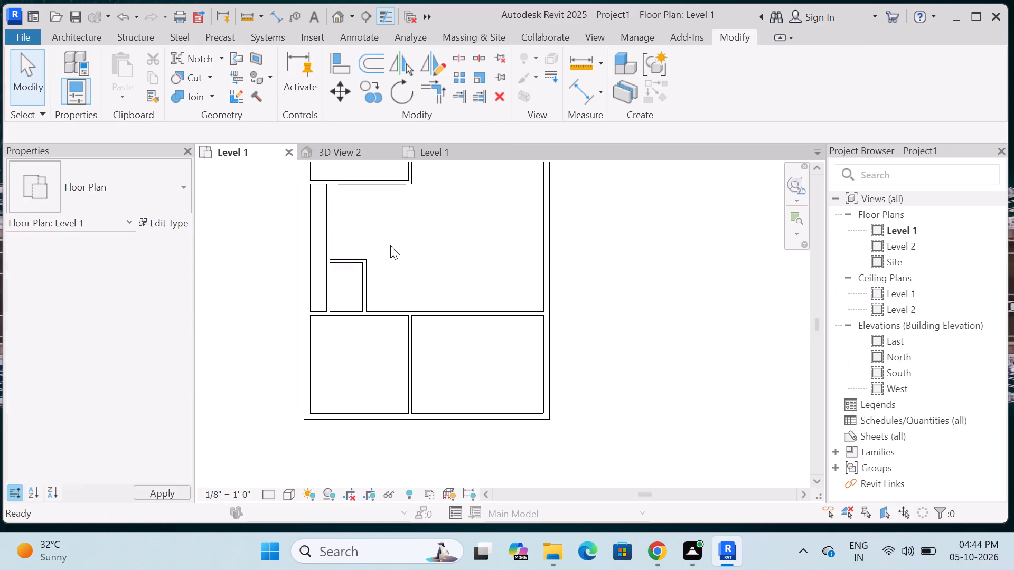
{"action": "scroll", "coordinate": [390, 245], "scroll_direction": "down", "scroll_amount": 4}
{"action": "left_click", "coordinate": [76, 40]}
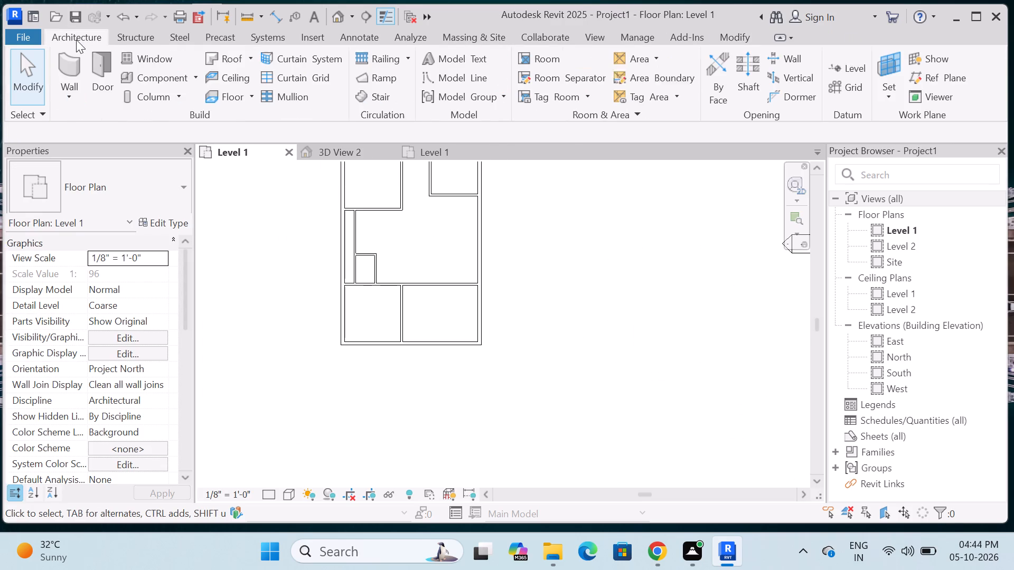
{"action": "left_click", "coordinate": [361, 98]}
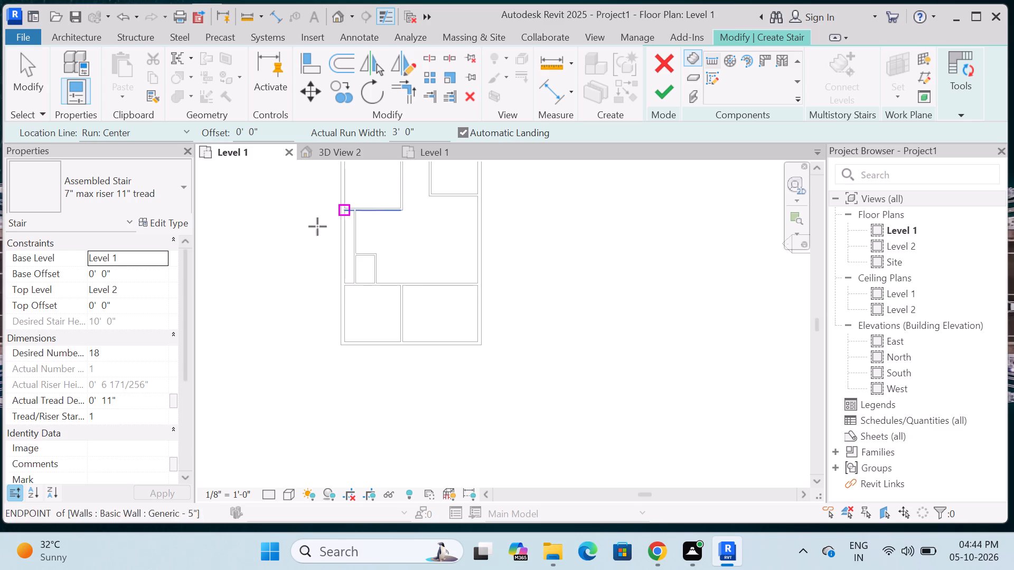
{"action": "left_click", "coordinate": [183, 203]}
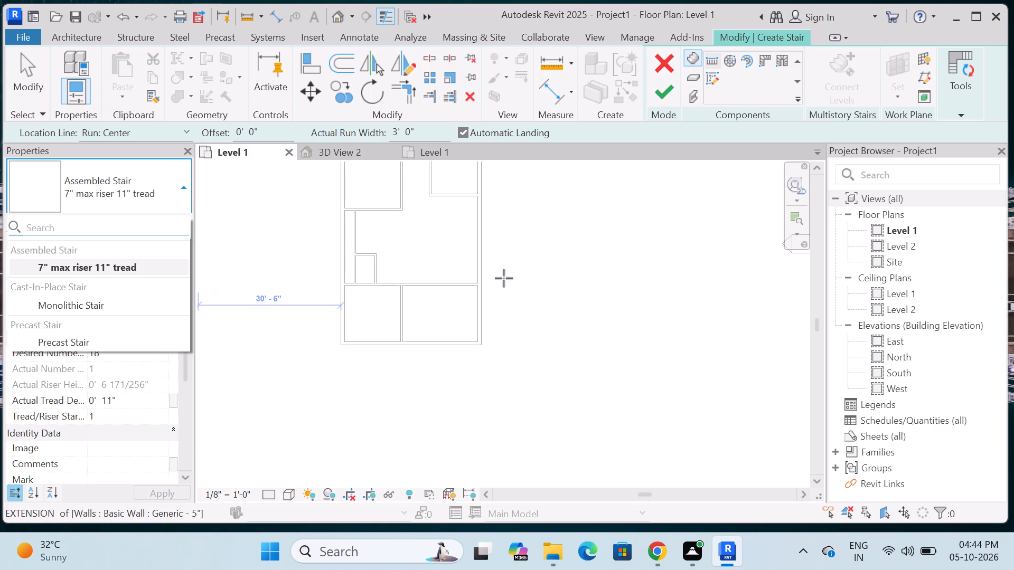
{"action": "key", "text": "Escape"}
{"action": "left_click", "coordinate": [170, 222]}
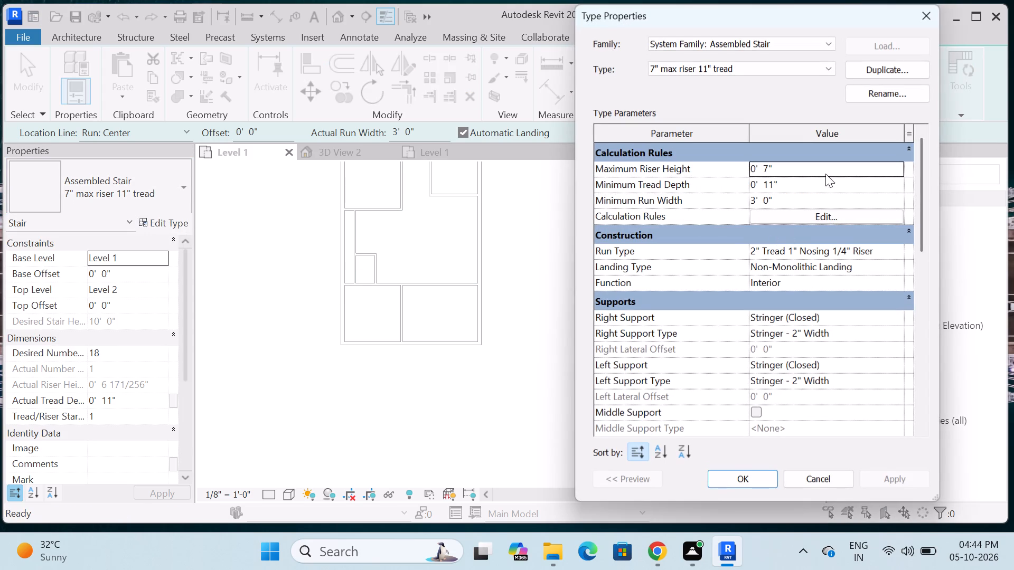
{"action": "left_click", "coordinate": [826, 169]}
{"action": "key", "text": "BackSpace"}
{"action": "key", "text": "6"}
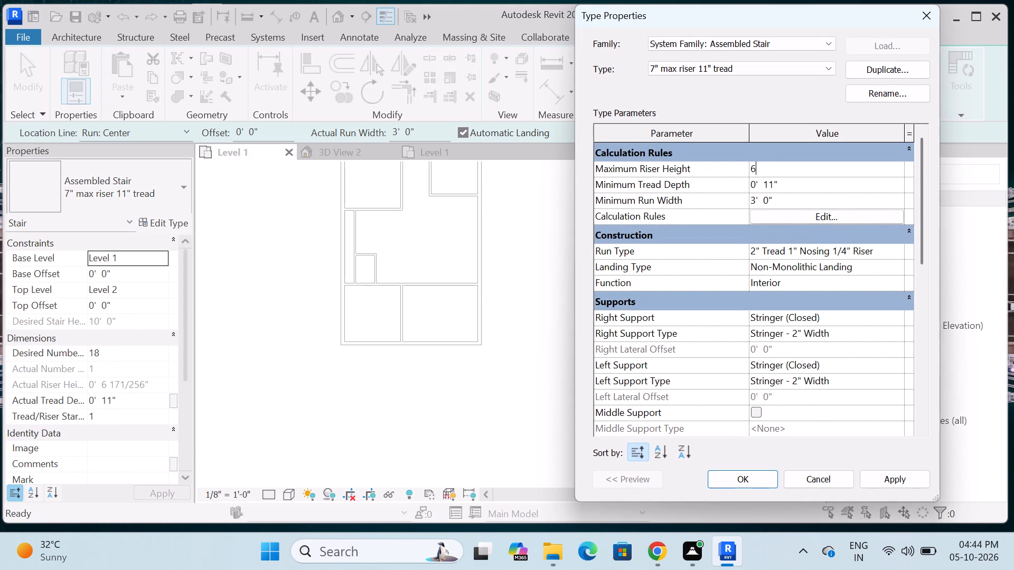
{"action": "key", "text": "shift+quotedbl"}
{"action": "key", "text": "Return"}
{"action": "left_click", "coordinate": [897, 479]}
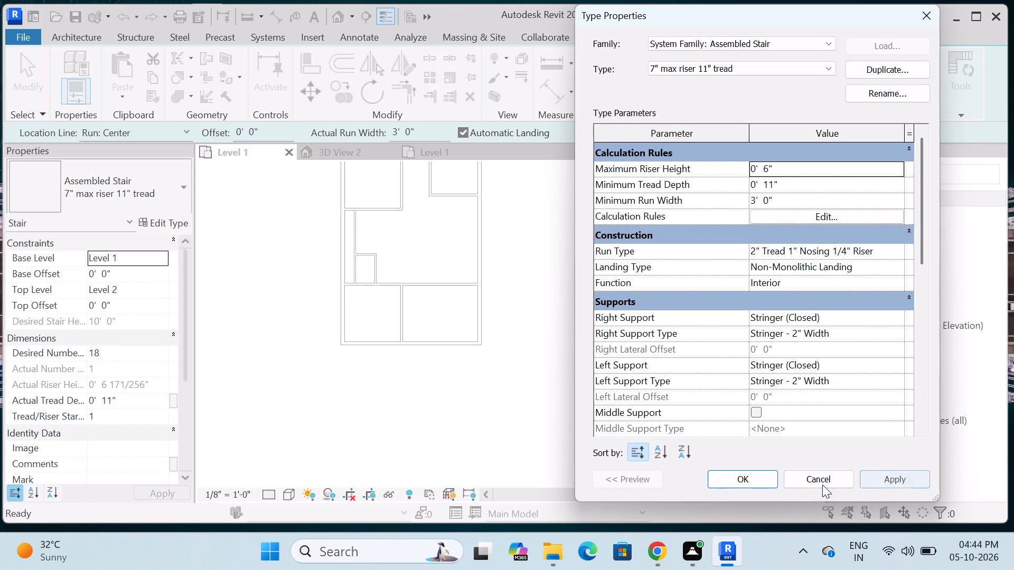
Apply the stair type settings and set the actual run width to 3' 6" for straight runs.
{"action": "left_click", "coordinate": [759, 481]}
{"action": "left_click", "coordinate": [419, 129]}
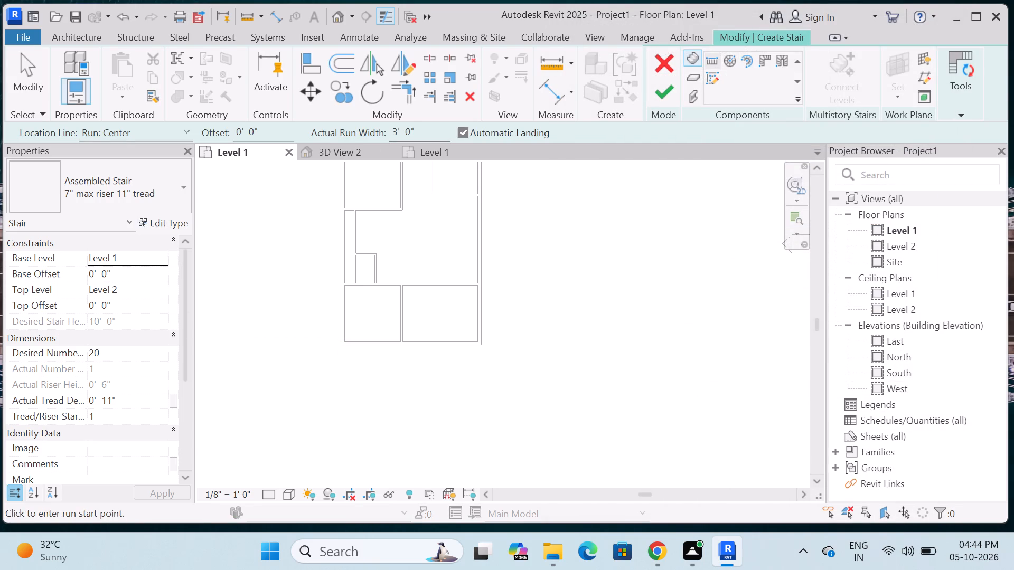
{"action": "key", "text": "BackSpace"}
{"action": "key", "text": "BackSpace"}
{"action": "key", "text": "6"}
{"action": "key", "text": "shift+quotedbl"}
{"action": "key", "text": "Return"}
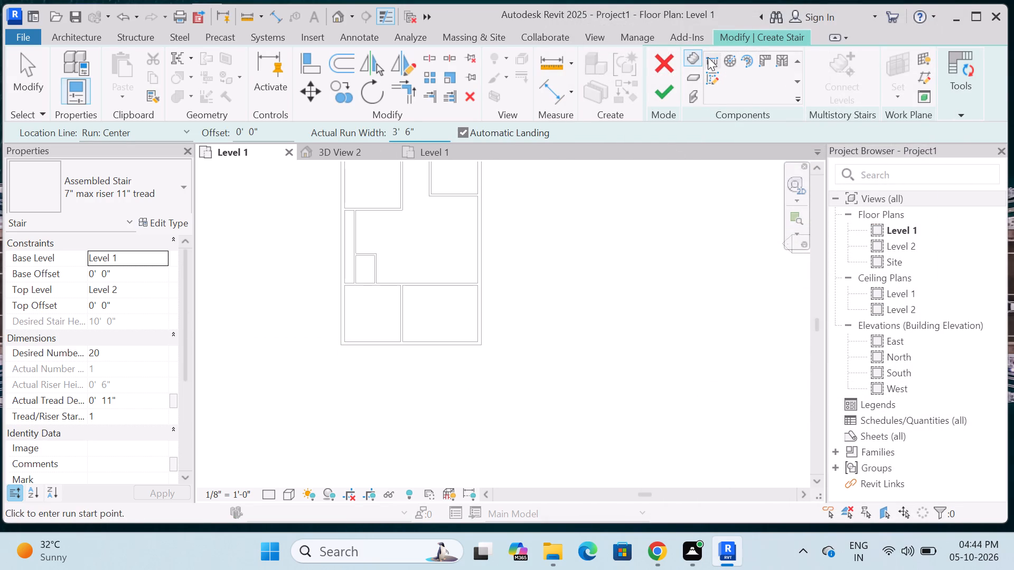
{"action": "left_click", "coordinate": [708, 57]}
Switch to the 30x45 G+2 Level 1 plan and measure the distance from the stair room's left wall to the first riser.
{"action": "scroll", "coordinate": [426, 284], "scroll_direction": "up", "scroll_amount": 9}
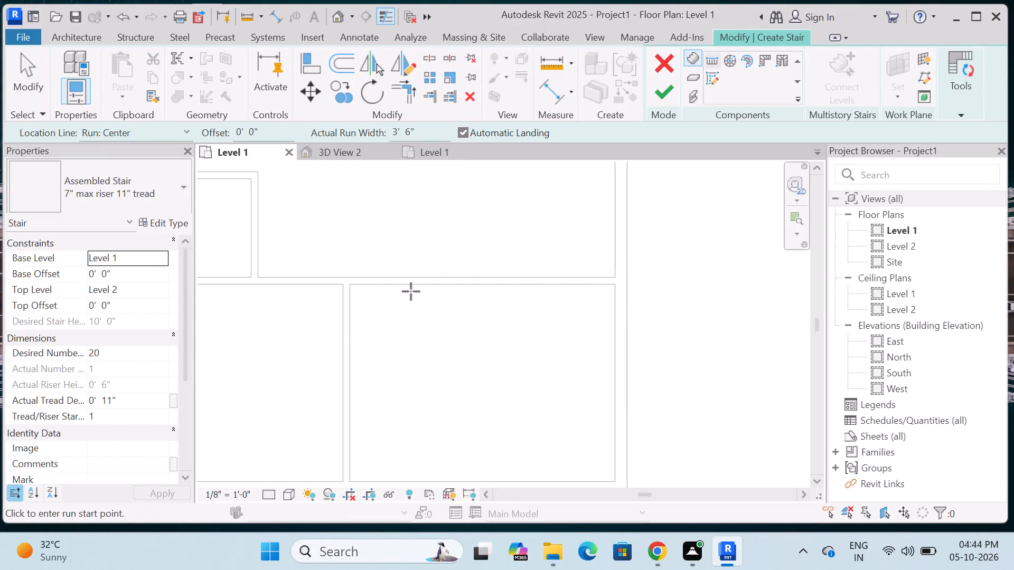
{"action": "left_click", "coordinate": [447, 153]}
{"action": "scroll", "coordinate": [396, 214], "scroll_direction": "down", "scroll_amount": 6}
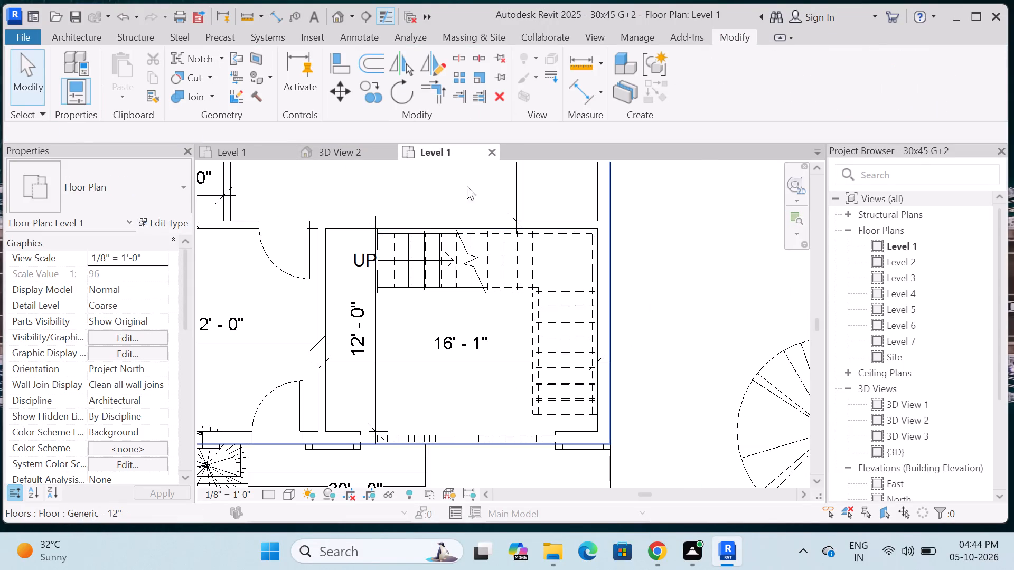
{"action": "left_click", "coordinate": [267, 15]}
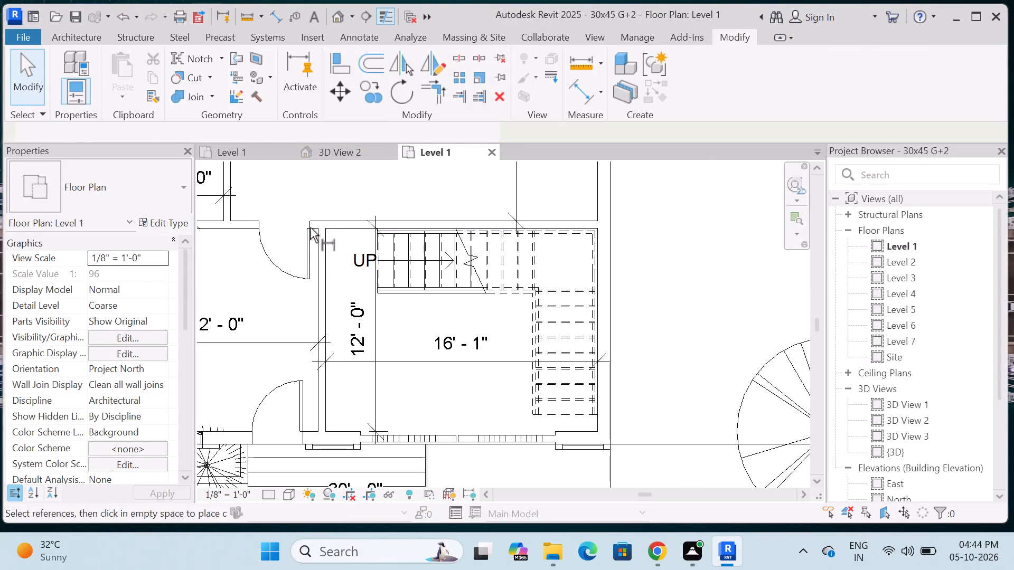
{"action": "scroll", "coordinate": [312, 249], "scroll_direction": "up", "scroll_amount": 5}
{"action": "left_click", "coordinate": [336, 233]}
{"action": "scroll", "coordinate": [414, 234], "scroll_direction": "up", "scroll_amount": 8}
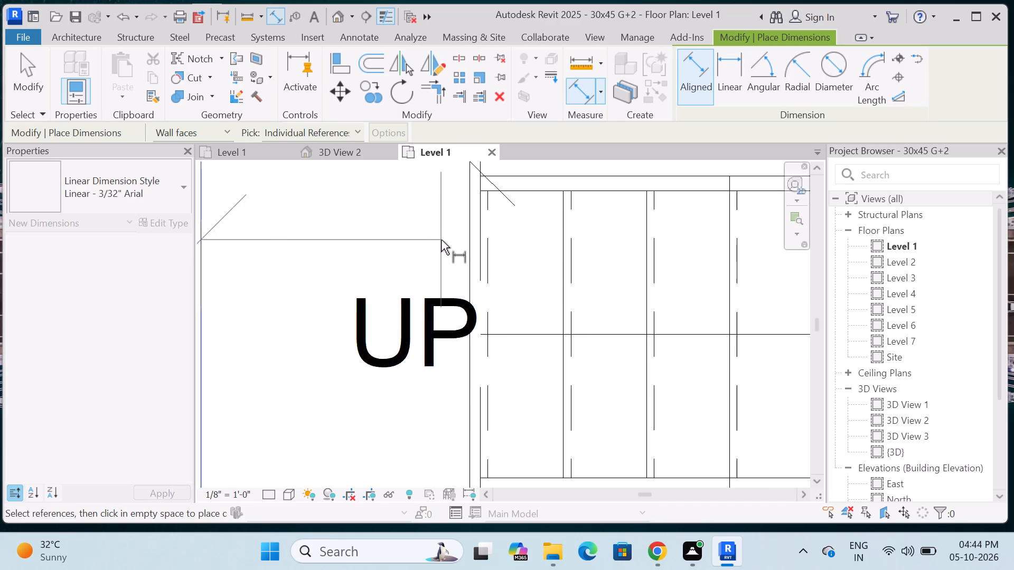
{"action": "left_click", "coordinate": [485, 237]}
{"action": "scroll", "coordinate": [485, 237], "scroll_direction": "down", "scroll_amount": 6}
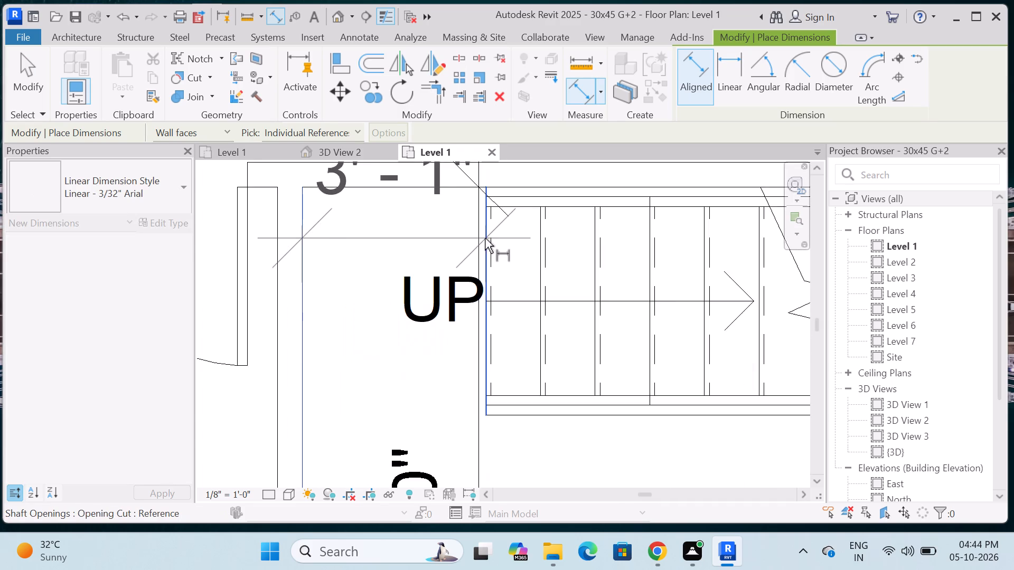
{"action": "scroll", "coordinate": [485, 238], "scroll_direction": "down", "scroll_amount": 2}
{"action": "key", "text": "Escape"}
{"action": "scroll", "coordinate": [421, 245], "scroll_direction": "down", "scroll_amount": 11}
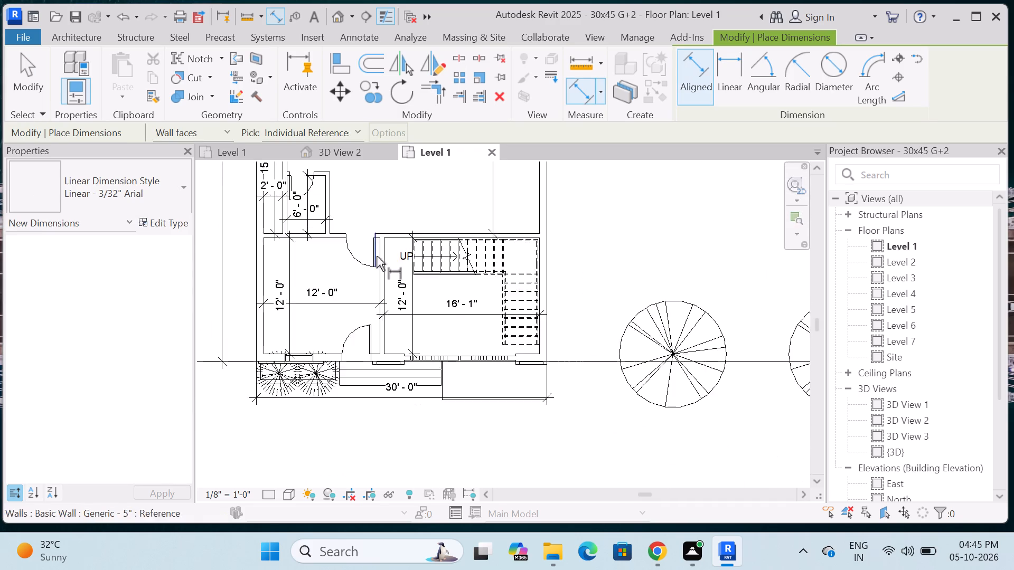
{"action": "scroll", "coordinate": [377, 256], "scroll_direction": "down", "scroll_amount": 2}
On Project1's Level 1, draw a horizontal 11-riser run 9'-2" long against the lower-right room's top wall, located by Exterior Support: Left.
{"action": "left_click", "coordinate": [248, 156]}
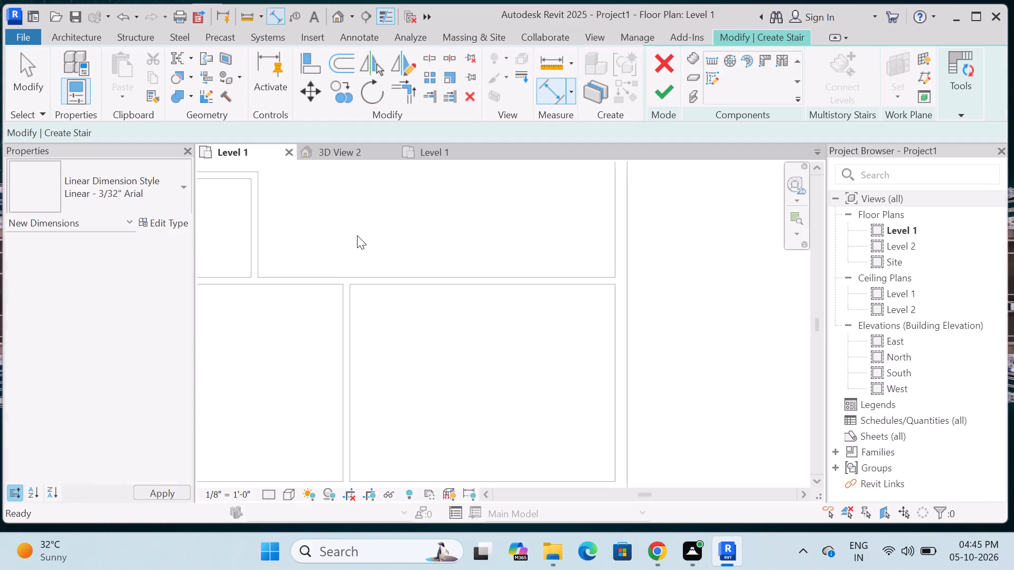
{"action": "left_click", "coordinate": [715, 61]}
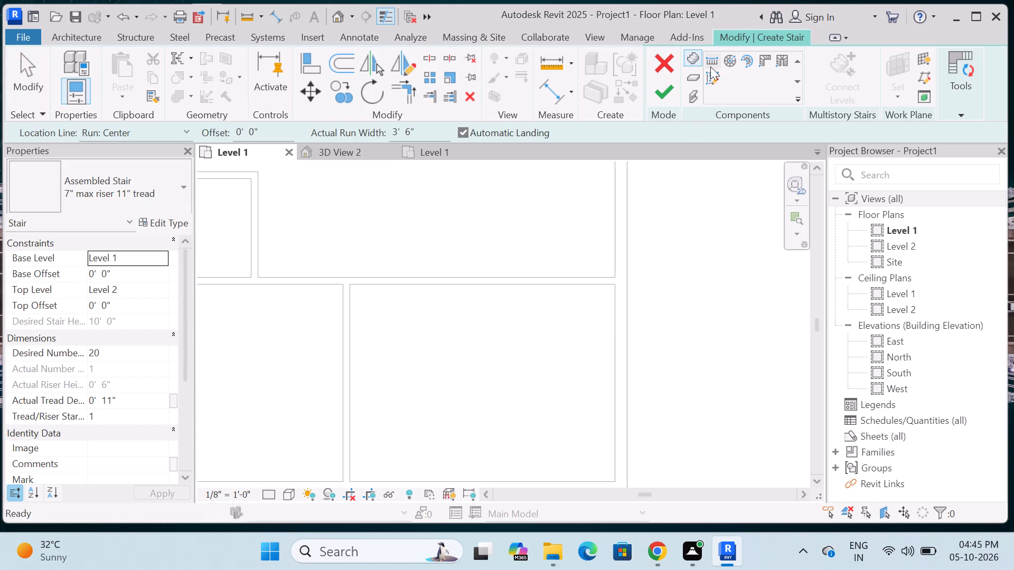
{"action": "scroll", "coordinate": [372, 315], "scroll_direction": "up", "scroll_amount": 3}
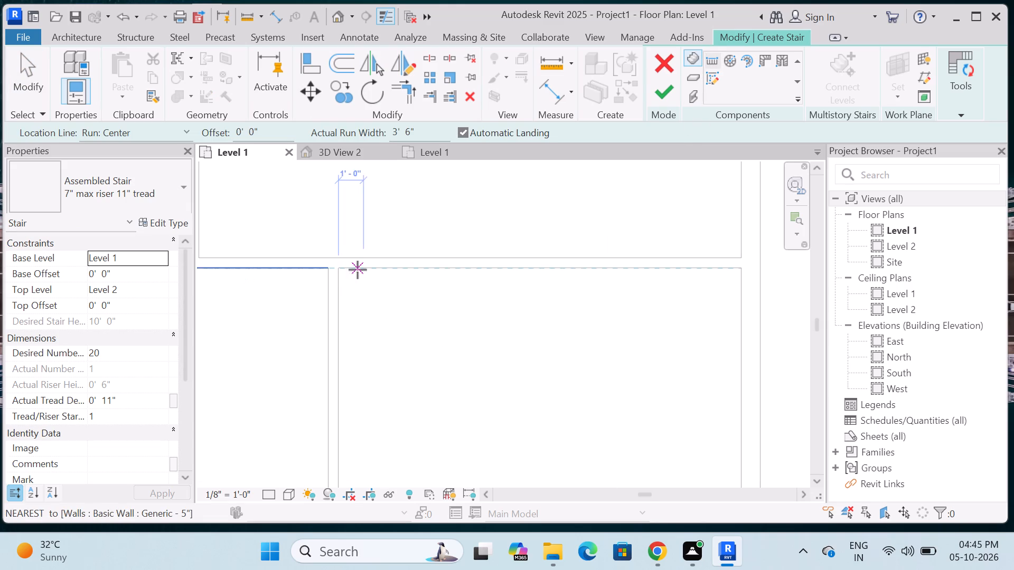
{"action": "left_click", "coordinate": [412, 268]}
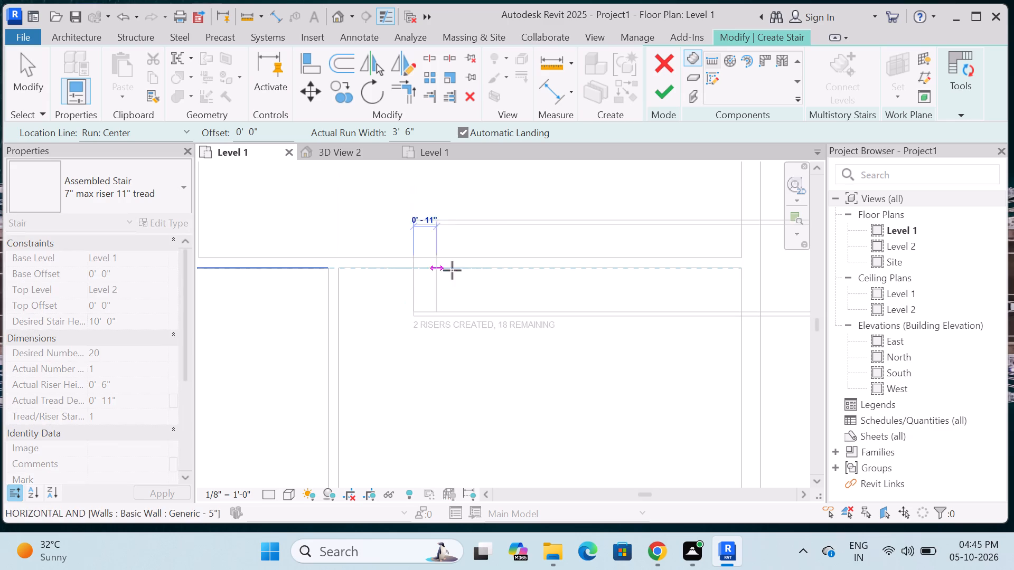
{"action": "left_click", "coordinate": [192, 128]}
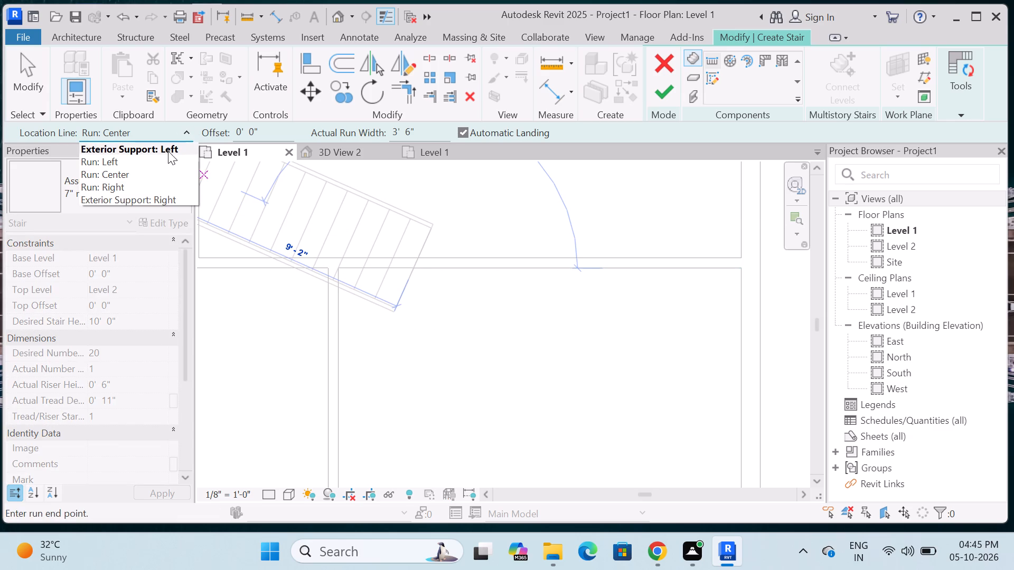
{"action": "left_click", "coordinate": [170, 148]}
{"action": "scroll", "coordinate": [527, 278], "scroll_direction": "down", "scroll_amount": 3}
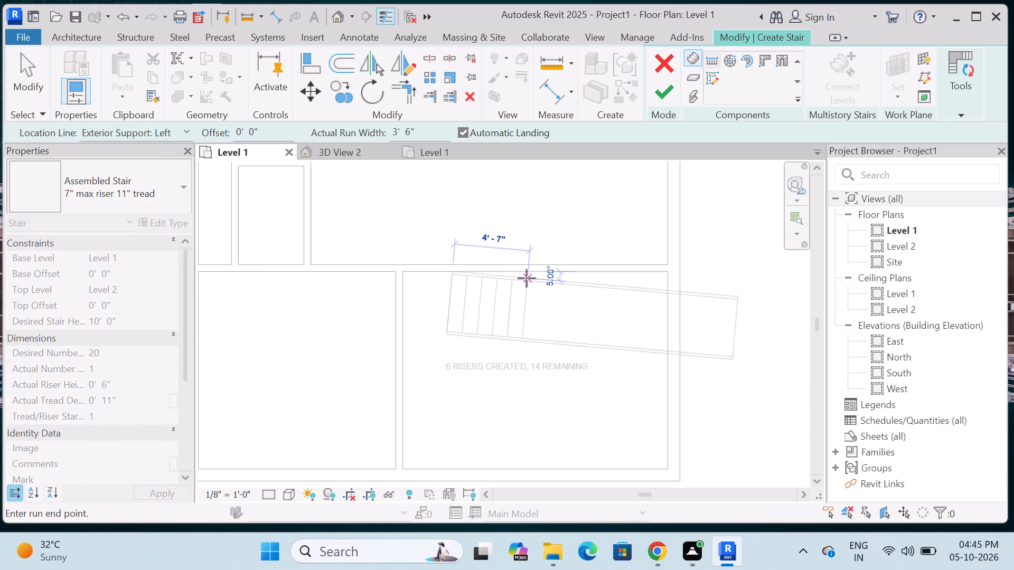
{"action": "scroll", "coordinate": [527, 278], "scroll_direction": "down", "scroll_amount": 4}
{"action": "scroll", "coordinate": [610, 280], "scroll_direction": "up", "scroll_amount": 8}
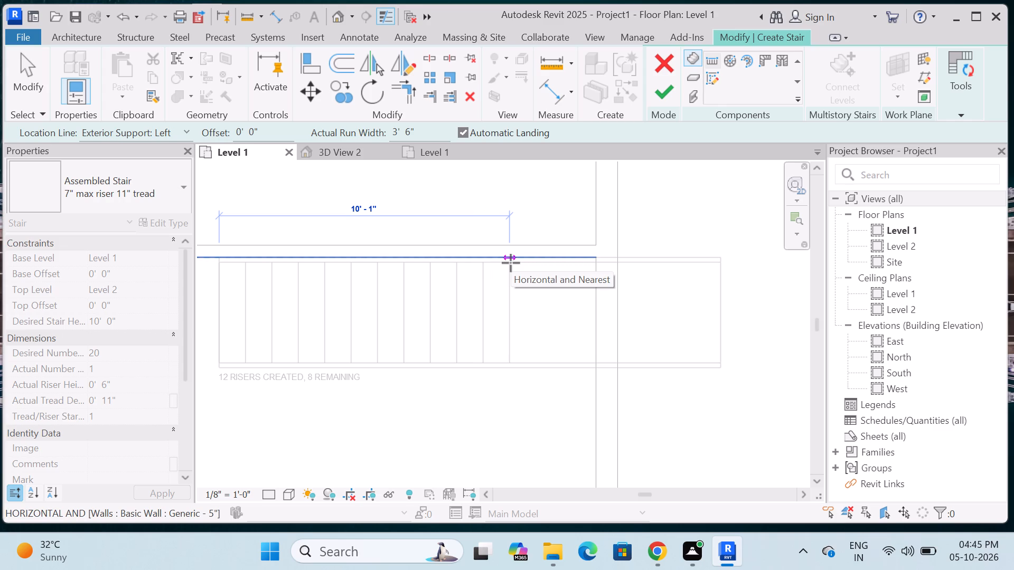
{"action": "left_click", "coordinate": [480, 264]}
Draw the remaining 9 risers downward from the first run's lower end corner, located by Exterior Support: Right, and finish the L-shaped stair.
{"action": "scroll", "coordinate": [515, 251], "scroll_direction": "down", "scroll_amount": 4}
{"action": "scroll", "coordinate": [500, 323], "scroll_direction": "up", "scroll_amount": 9}
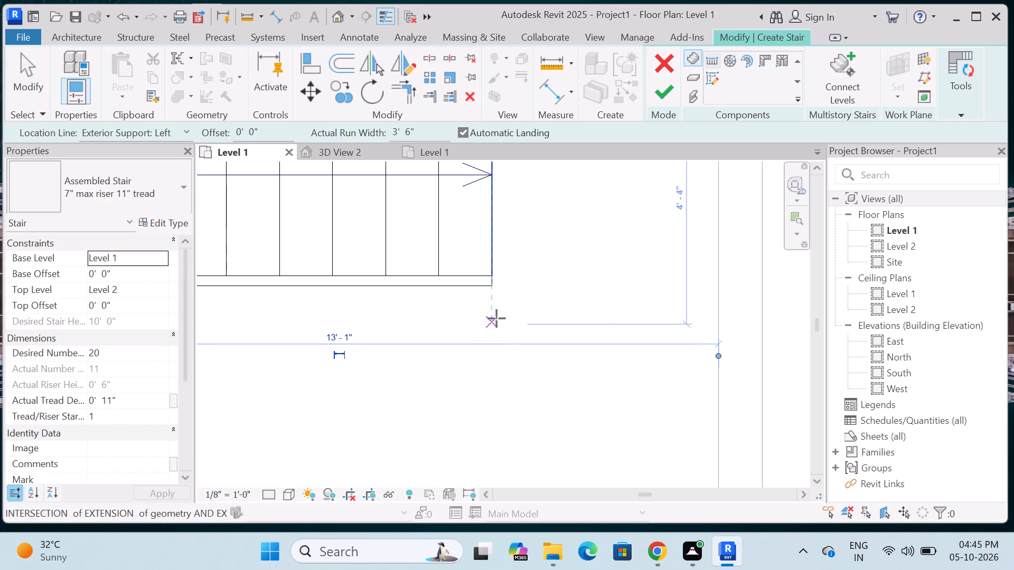
{"action": "left_click", "coordinate": [494, 287]}
{"action": "scroll", "coordinate": [494, 289], "scroll_direction": "down", "scroll_amount": 4}
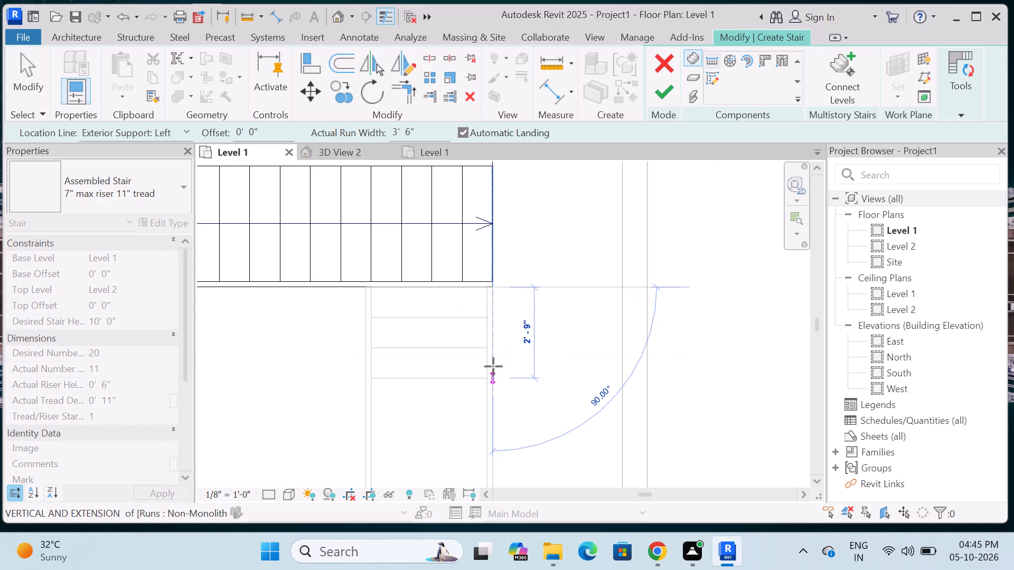
{"action": "scroll", "coordinate": [493, 366], "scroll_direction": "down", "scroll_amount": 13}
{"action": "left_click", "coordinate": [184, 128]}
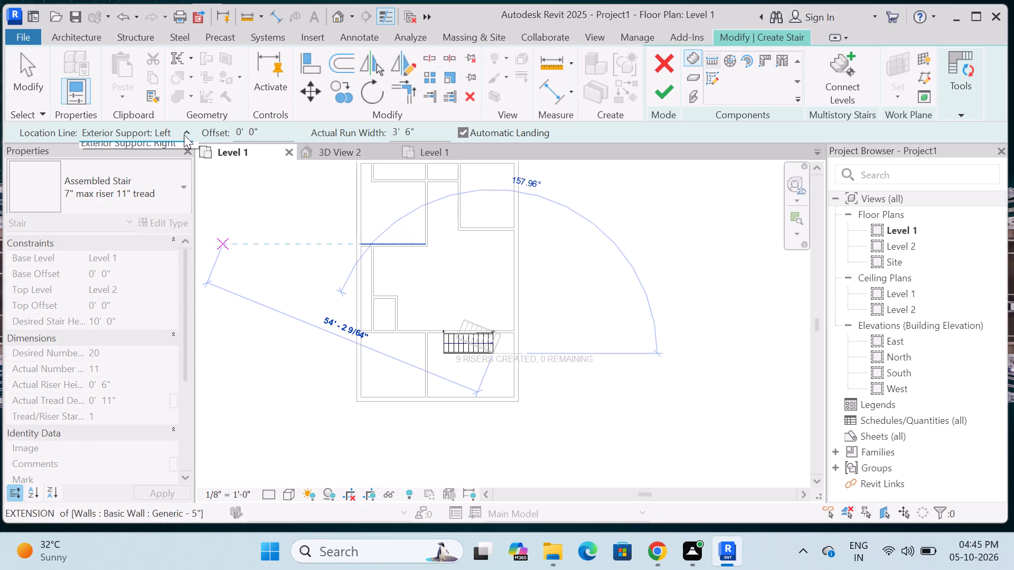
{"action": "left_click", "coordinate": [170, 204]}
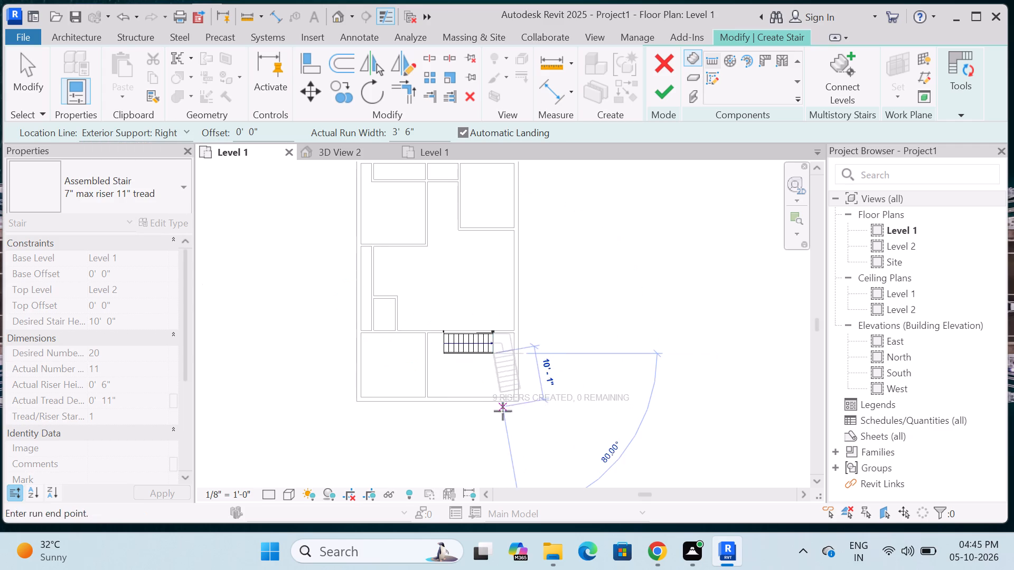
{"action": "scroll", "coordinate": [492, 427], "scroll_direction": "up", "scroll_amount": 6}
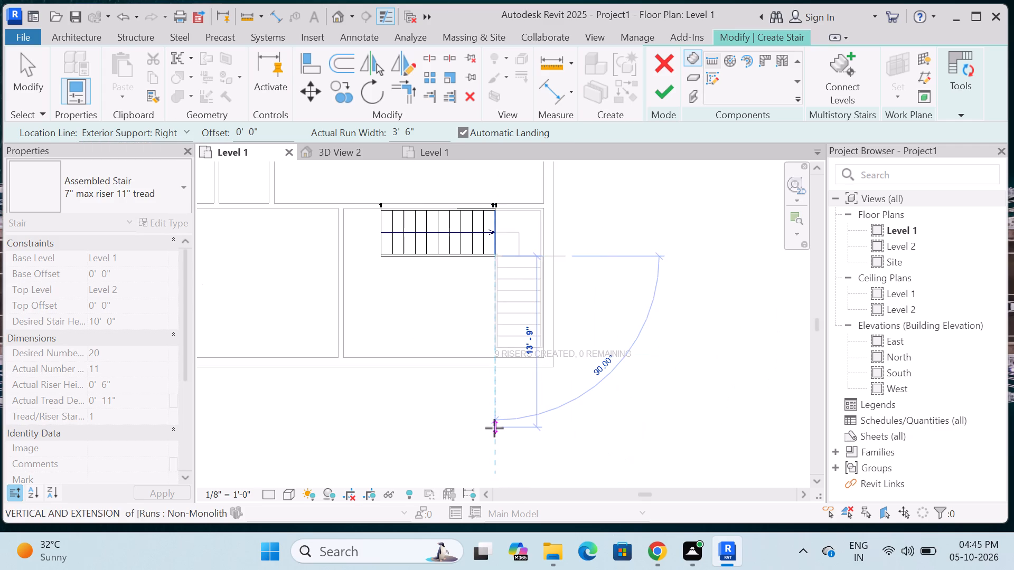
{"action": "left_click", "coordinate": [494, 428]}
{"action": "key", "text": "Escape"}
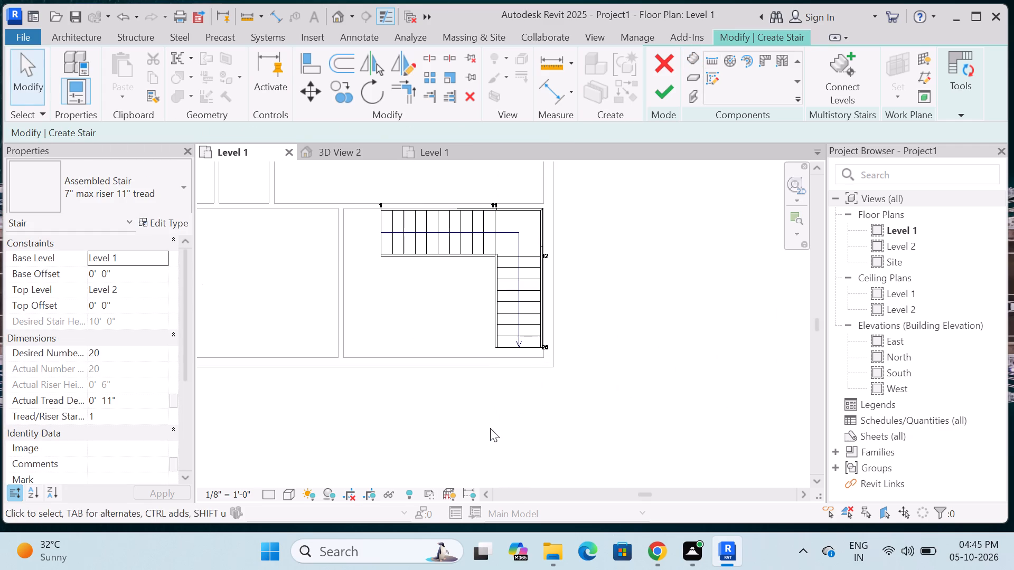
{"action": "scroll", "coordinate": [552, 235], "scroll_direction": "up", "scroll_amount": 10}
{"action": "scroll", "coordinate": [533, 244], "scroll_direction": "down", "scroll_amount": 9}
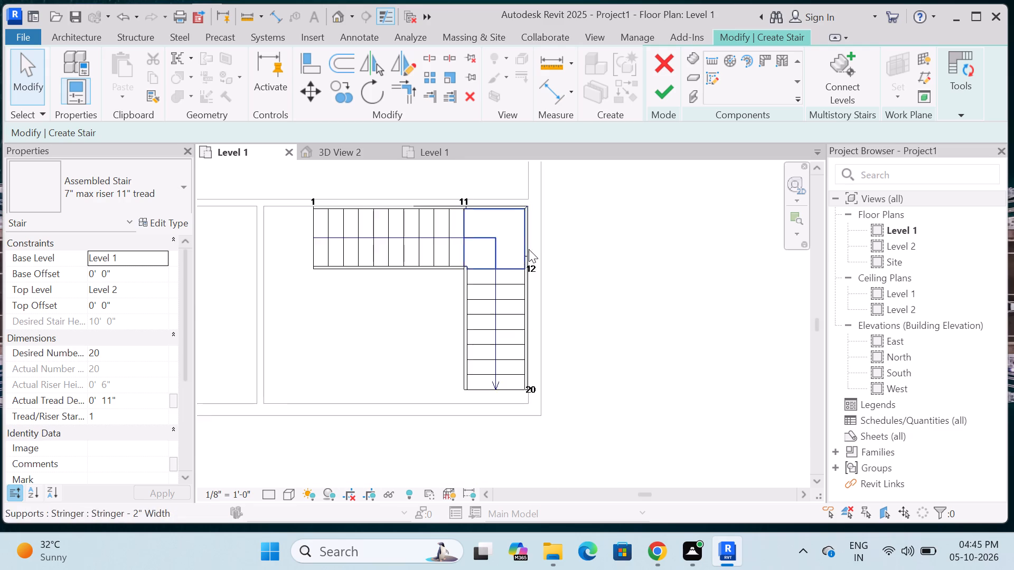
{"action": "scroll", "coordinate": [529, 249], "scroll_direction": "down", "scroll_amount": 9}
{"action": "left_click", "coordinate": [663, 92]}
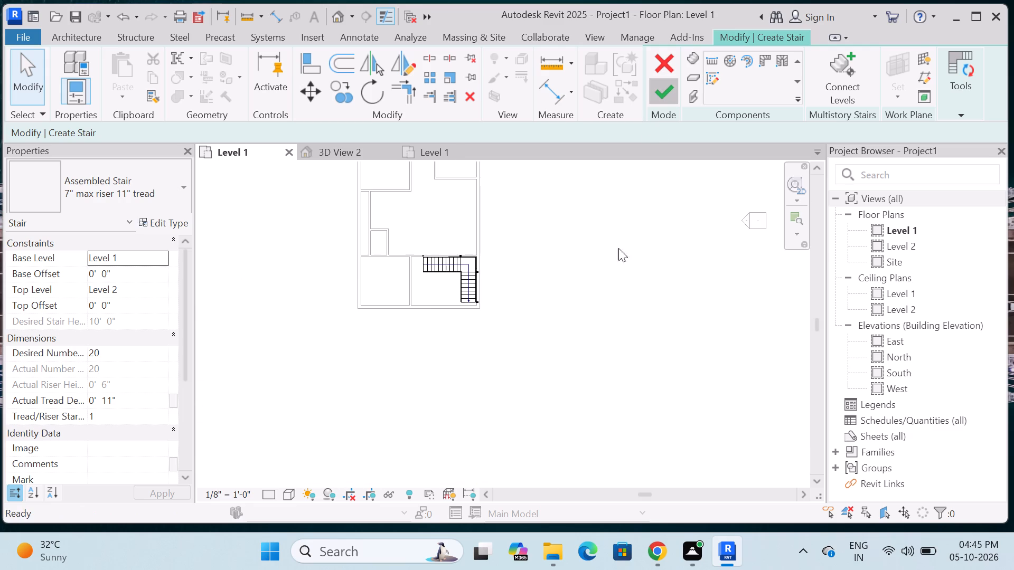
{"action": "left_click", "coordinate": [577, 303]}
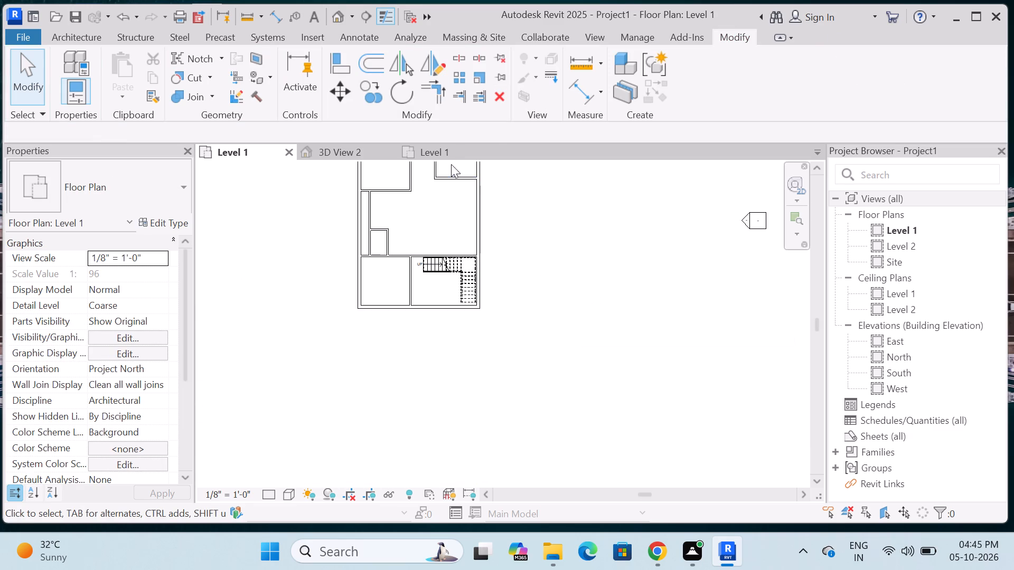
Examine the stair and room layout on the 30x45 G+2 floor plans of Levels 1, 2, 3 and 4.
{"action": "left_click", "coordinate": [436, 151]}
{"action": "scroll", "coordinate": [438, 317], "scroll_direction": "down", "scroll_amount": 3}
{"action": "scroll", "coordinate": [437, 282], "scroll_direction": "up", "scroll_amount": 6}
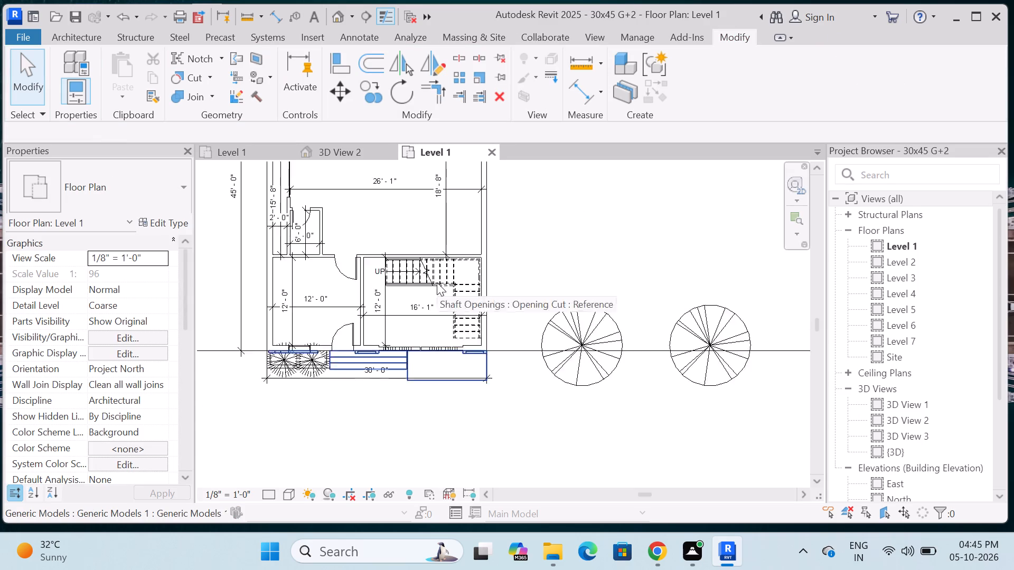
{"action": "scroll", "coordinate": [437, 282], "scroll_direction": "up", "scroll_amount": 4}
{"action": "scroll", "coordinate": [426, 304], "scroll_direction": "down", "scroll_amount": 4}
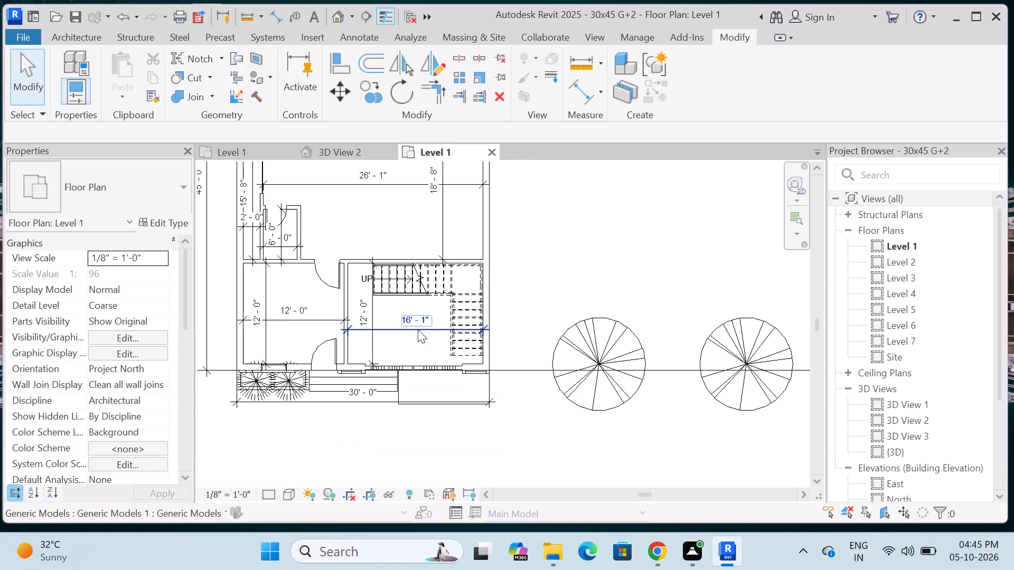
{"action": "scroll", "coordinate": [420, 325], "scroll_direction": "down", "scroll_amount": 3}
{"action": "scroll", "coordinate": [354, 310], "scroll_direction": "up", "scroll_amount": 4}
{"action": "scroll", "coordinate": [354, 307], "scroll_direction": "down", "scroll_amount": 4}
{"action": "scroll", "coordinate": [378, 267], "scroll_direction": "down", "scroll_amount": 4}
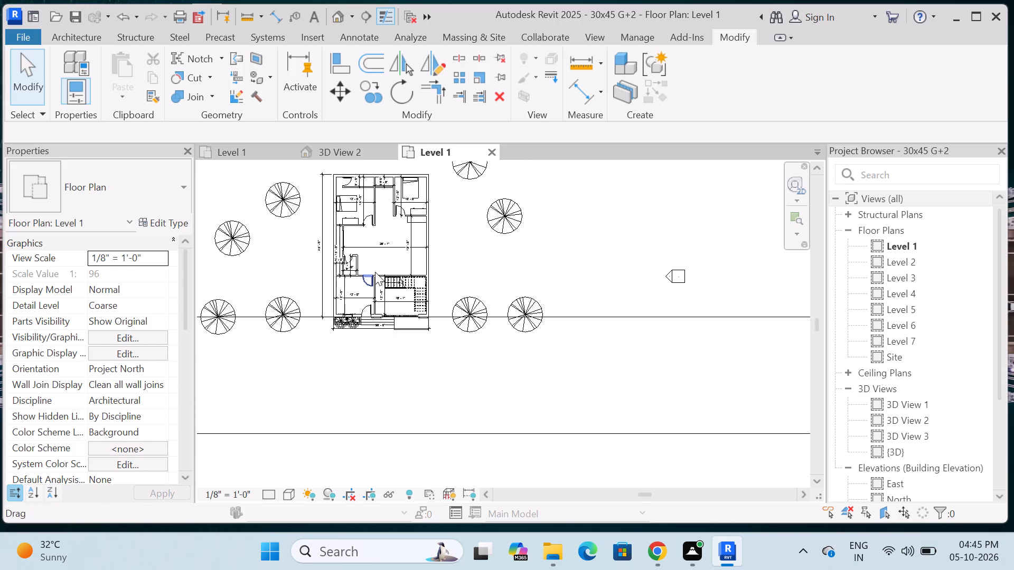
{"action": "scroll", "coordinate": [363, 176], "scroll_direction": "up", "scroll_amount": 8}
{"action": "scroll", "coordinate": [364, 181], "scroll_direction": "down", "scroll_amount": 7}
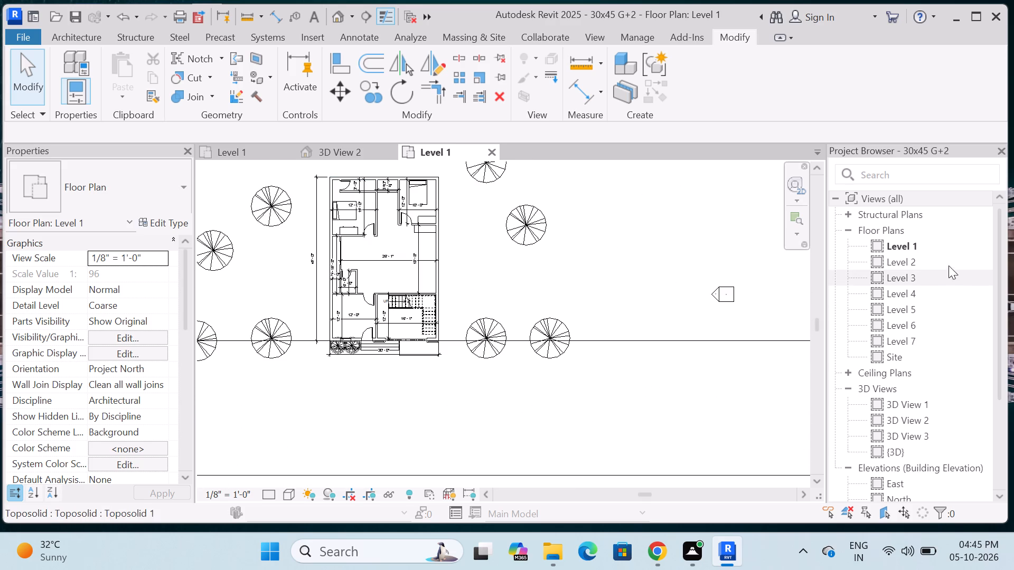
{"action": "double_click", "coordinate": [938, 263]}
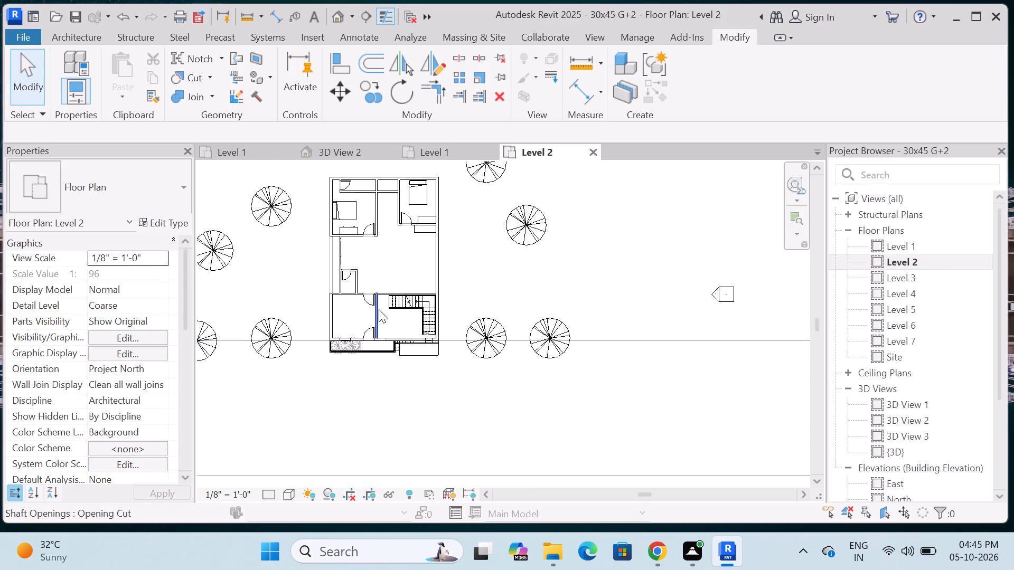
{"action": "scroll", "coordinate": [378, 312], "scroll_direction": "up", "scroll_amount": 3}
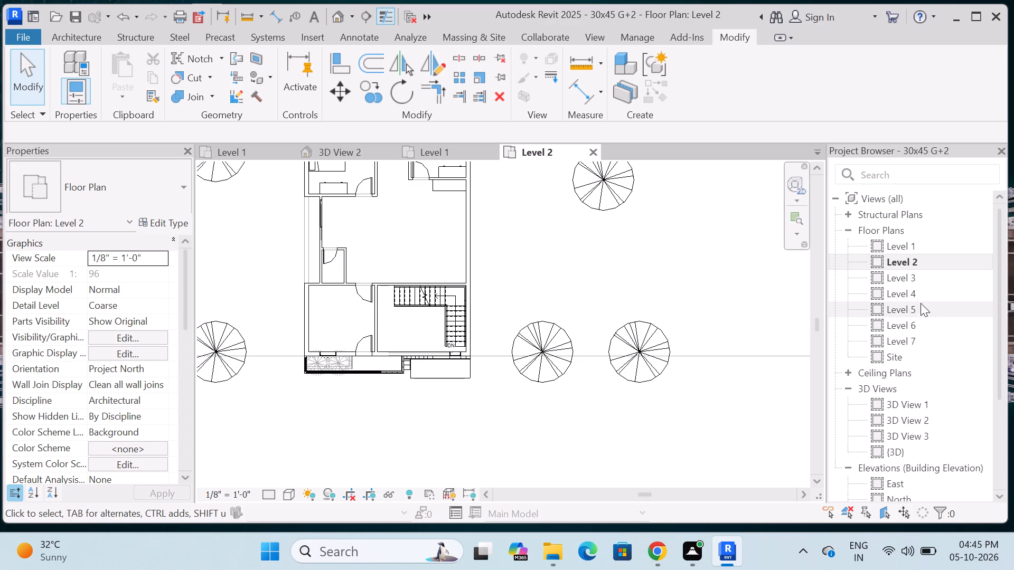
{"action": "double_click", "coordinate": [911, 282]}
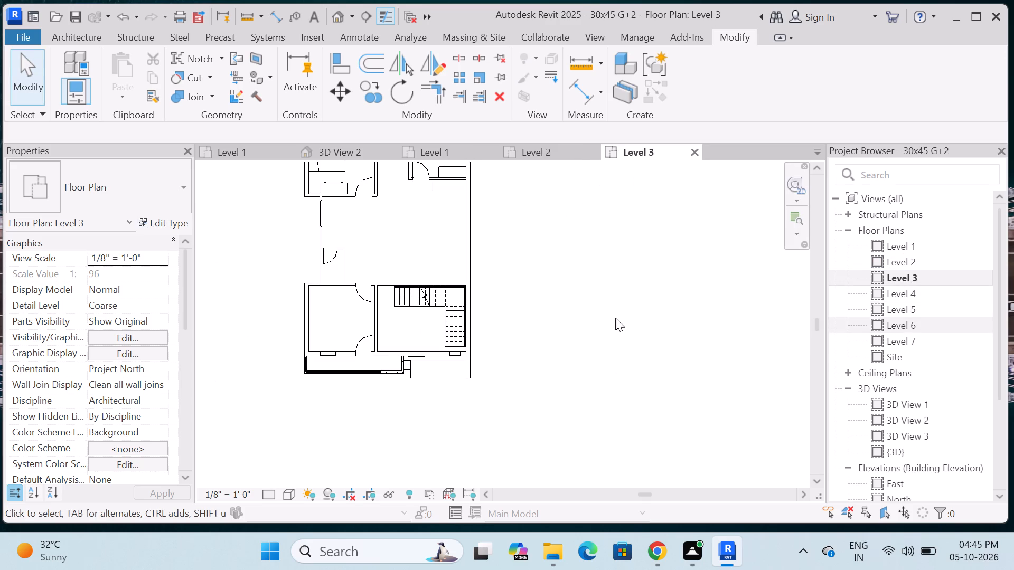
{"action": "scroll", "coordinate": [504, 320], "scroll_direction": "down", "scroll_amount": 3}
{"action": "double_click", "coordinate": [922, 294]}
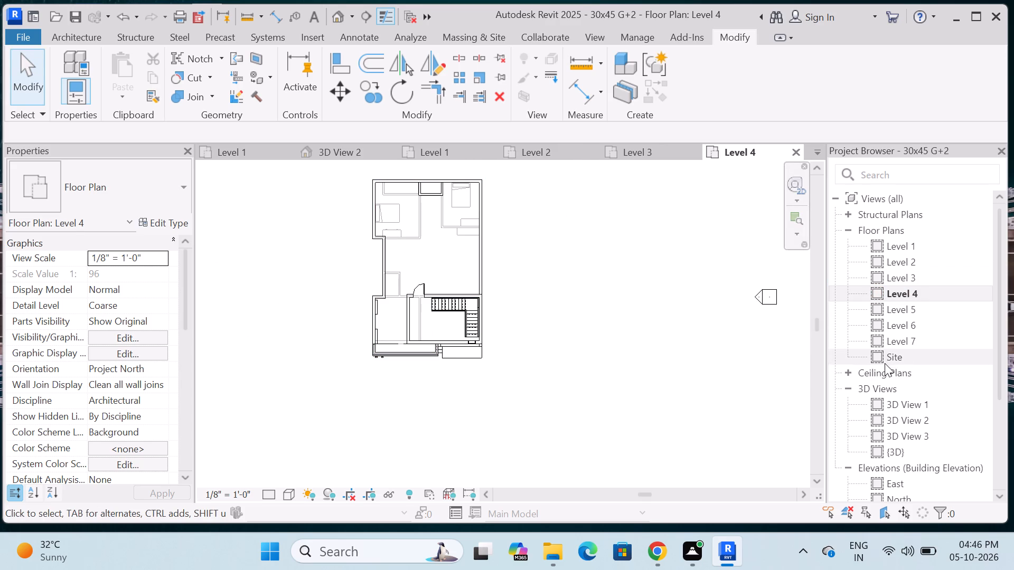
Open the default 3D view of 30x45 G+2 and examine the building's front, side and rear walls, and its roof.
{"action": "left_click", "coordinate": [341, 16]}
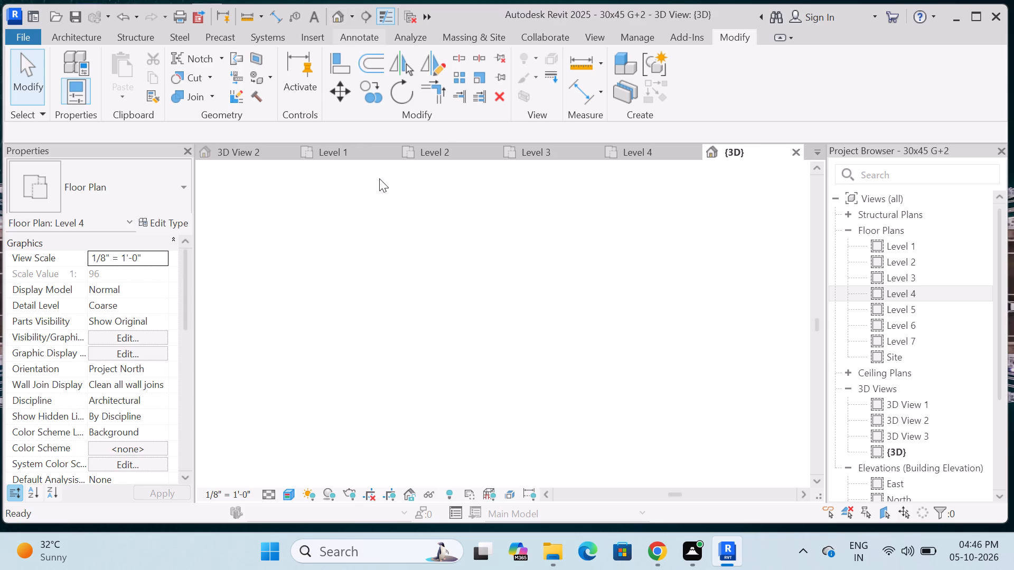
{"action": "scroll", "coordinate": [540, 303], "scroll_direction": "up", "scroll_amount": 5}
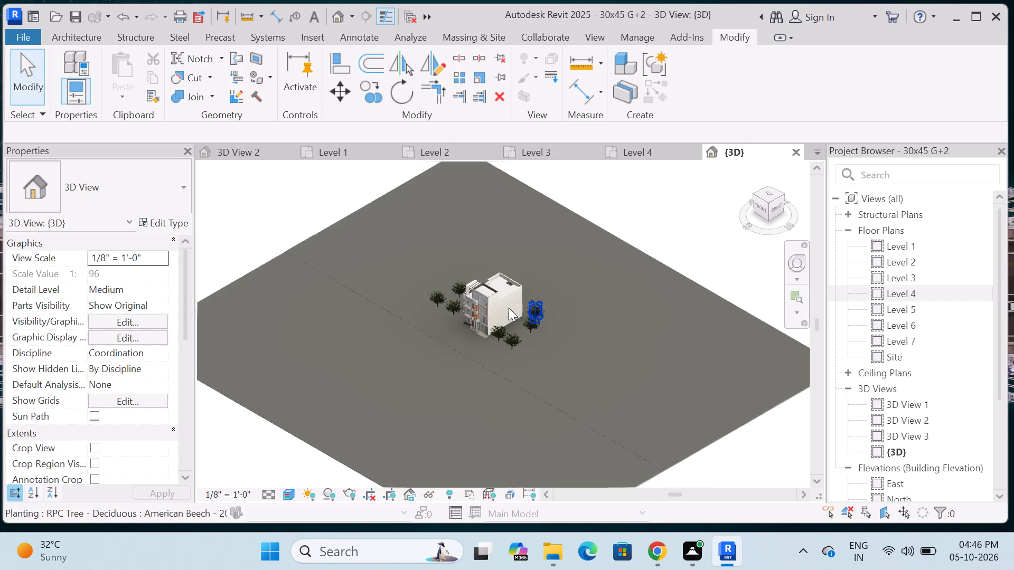
{"action": "scroll", "coordinate": [412, 326], "scroll_direction": "up", "scroll_amount": 4}
{"action": "middle_click_drag", "start_coordinate": [416, 316], "coordinate": [427, 320], "text": "shift"}
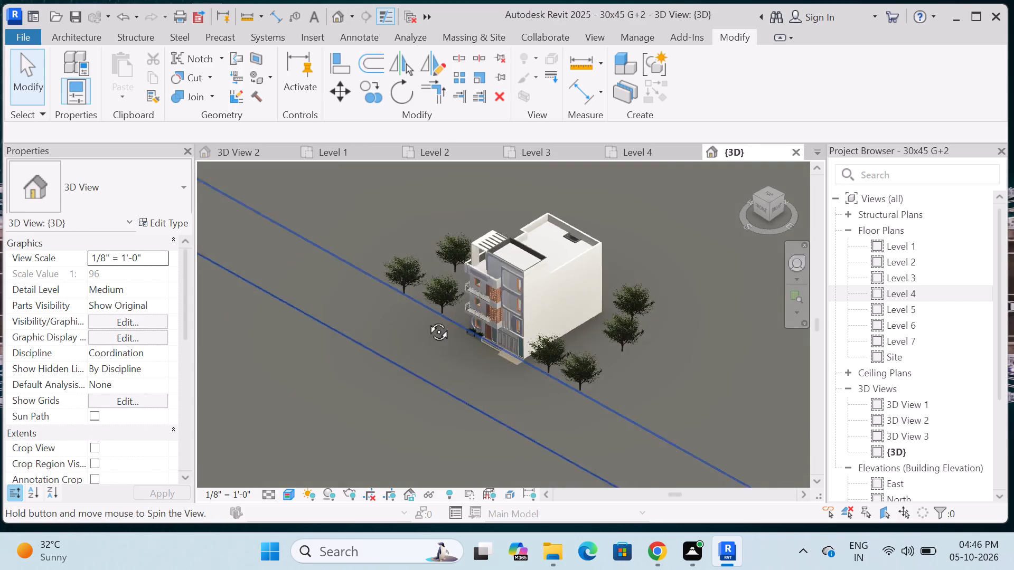
{"action": "middle_click_drag", "start_coordinate": [427, 320], "coordinate": [637, 242], "text": "shift"}
{"action": "scroll", "coordinate": [371, 389], "scroll_direction": "up", "scroll_amount": 5}
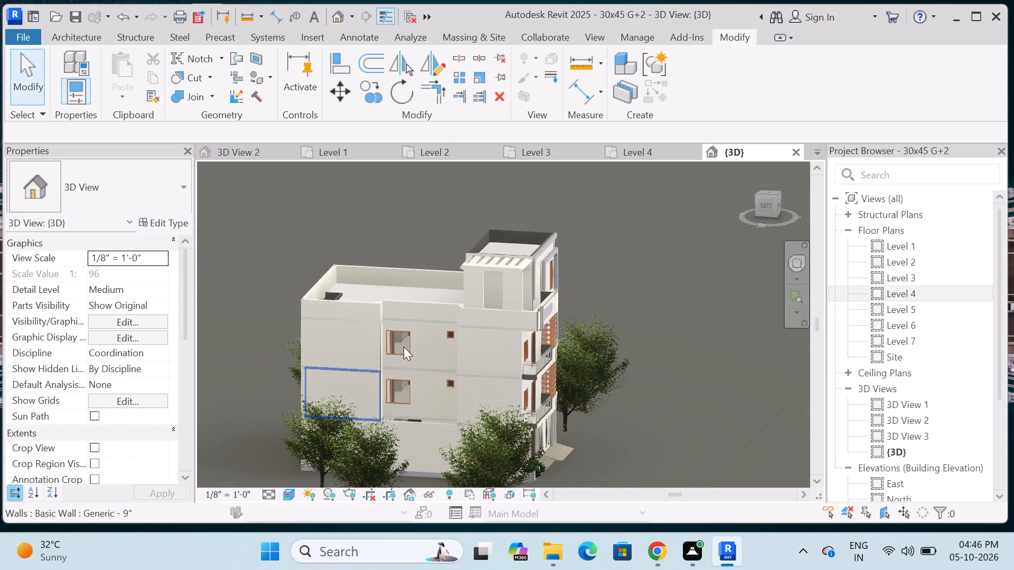
{"action": "scroll", "coordinate": [395, 289], "scroll_direction": "down", "scroll_amount": 3}
{"action": "scroll", "coordinate": [411, 362], "scroll_direction": "up", "scroll_amount": 7}
{"action": "scroll", "coordinate": [417, 254], "scroll_direction": "down", "scroll_amount": 3}
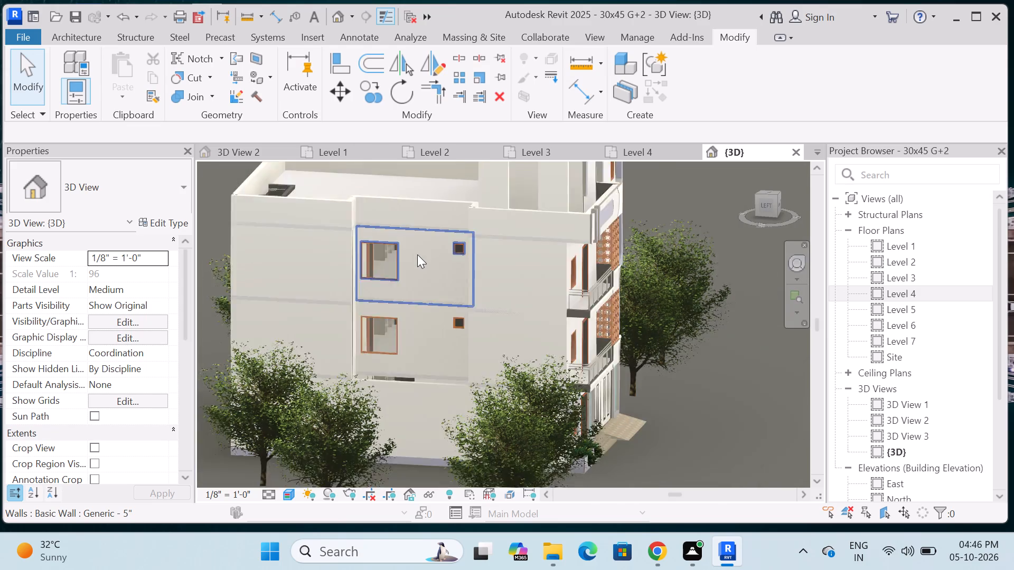
{"action": "middle_click_drag", "start_coordinate": [412, 362], "coordinate": [299, 388], "text": "shift"}
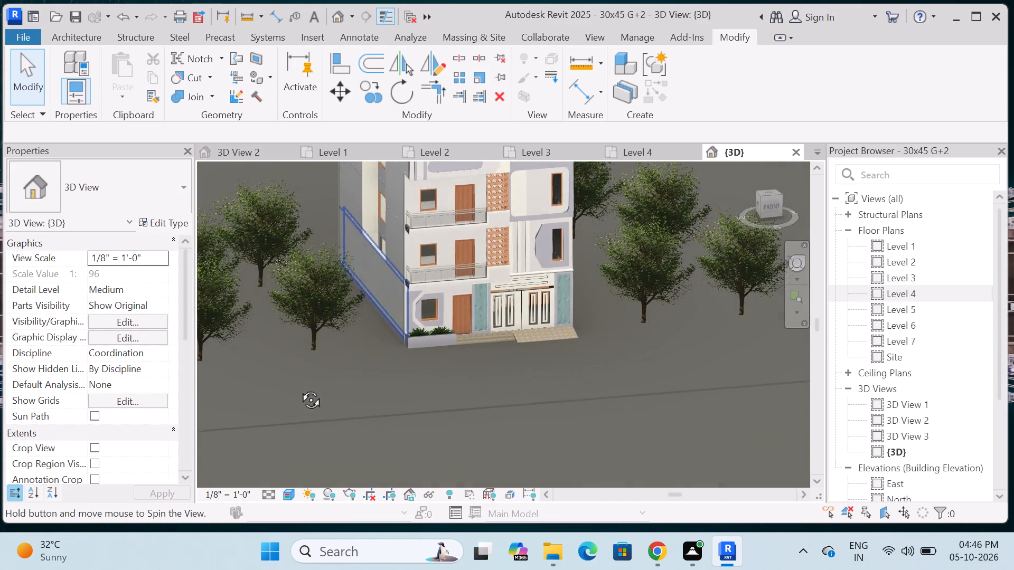
{"action": "middle_click_drag", "start_coordinate": [299, 388], "coordinate": [386, 384], "text": "shift"}
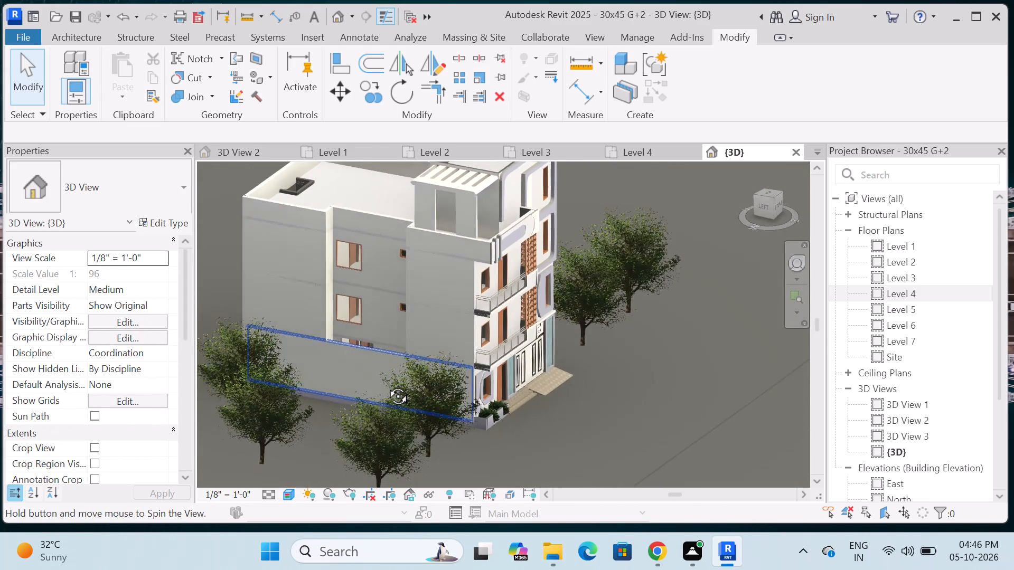
{"action": "middle_click_drag", "start_coordinate": [386, 384], "coordinate": [429, 322], "text": "shift"}
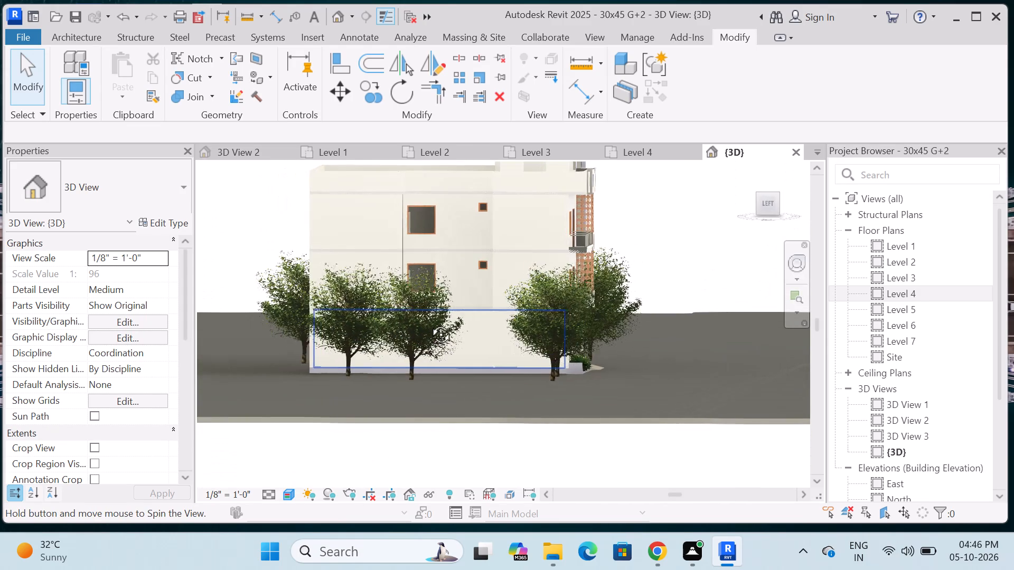
{"action": "middle_click_drag", "start_coordinate": [429, 322], "coordinate": [469, 326], "text": "shift"}
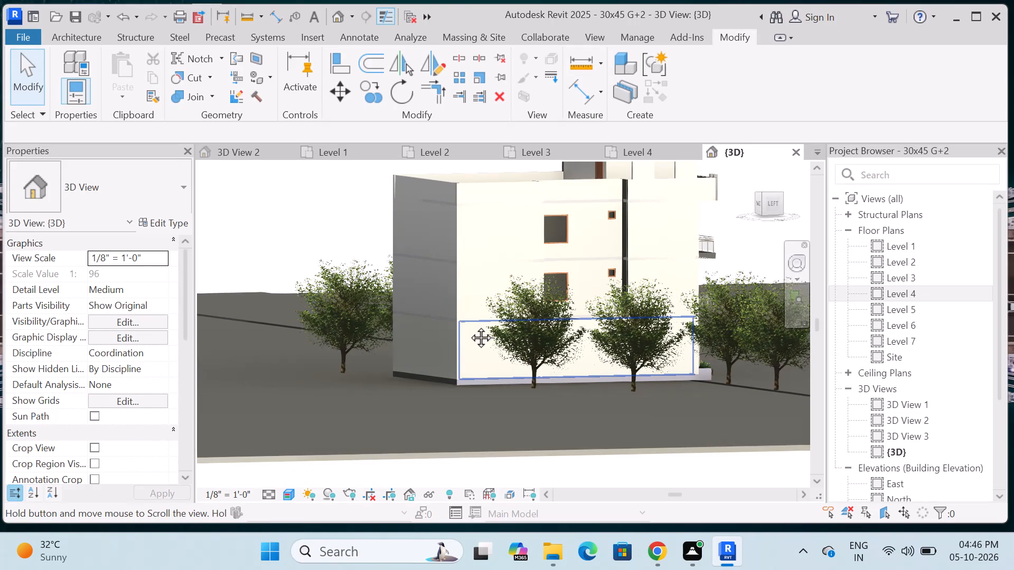
{"action": "middle_click_drag", "start_coordinate": [469, 326], "coordinate": [350, 319], "text": "shift"}
{"action": "scroll", "coordinate": [458, 305], "scroll_direction": "down", "scroll_amount": 4}
{"action": "middle_click_drag", "start_coordinate": [467, 355], "coordinate": [356, 344], "text": "shift"}
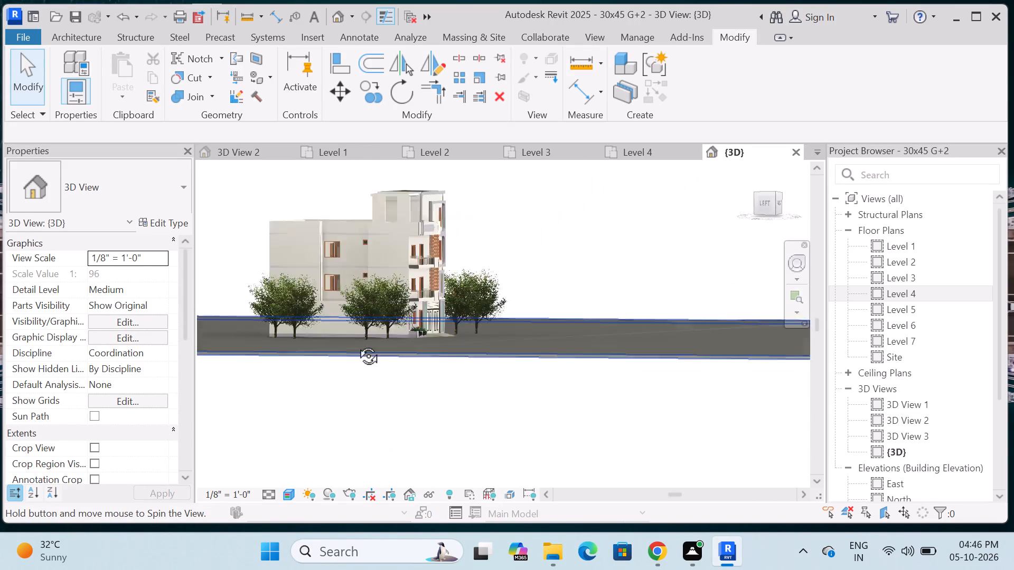
{"action": "middle_click_drag", "start_coordinate": [356, 344], "coordinate": [279, 363], "text": "shift"}
{"action": "scroll", "coordinate": [392, 277], "scroll_direction": "up", "scroll_amount": 4}
{"action": "scroll", "coordinate": [399, 339], "scroll_direction": "down", "scroll_amount": 2}
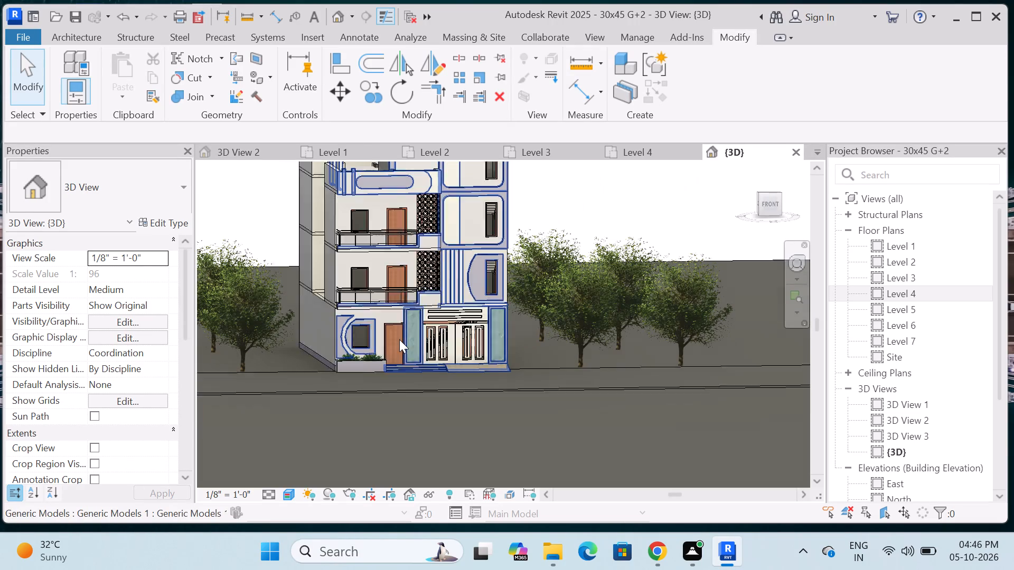
{"action": "scroll", "coordinate": [399, 339], "scroll_direction": "down", "scroll_amount": 1}
{"action": "scroll", "coordinate": [403, 322], "scroll_direction": "up", "scroll_amount": 4}
{"action": "scroll", "coordinate": [421, 346], "scroll_direction": "down", "scroll_amount": 2}
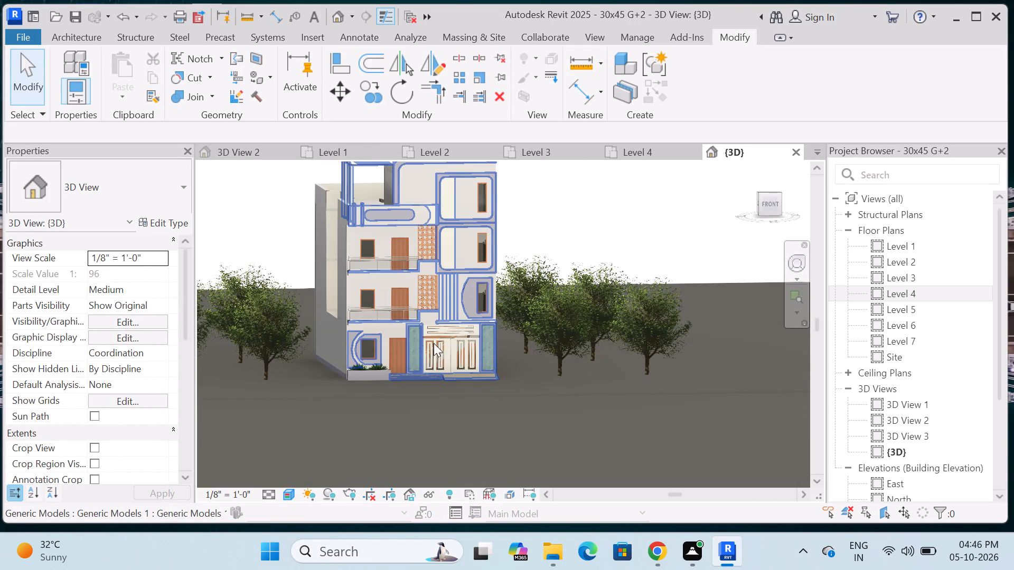
{"action": "scroll", "coordinate": [470, 343], "scroll_direction": "down", "scroll_amount": 3}
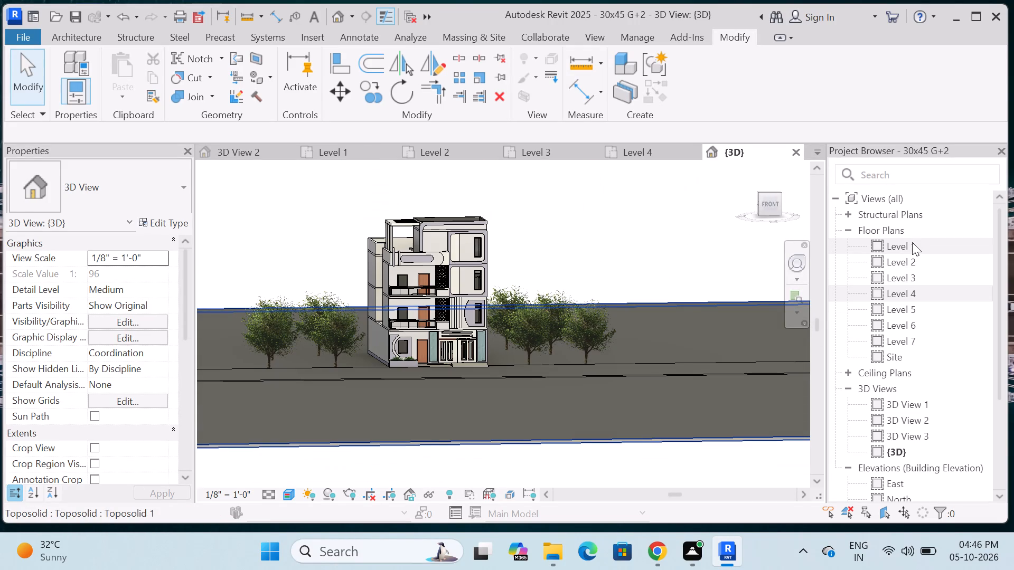
{"action": "scroll", "coordinate": [265, 280], "scroll_direction": "up", "scroll_amount": 4}
{"action": "middle_click_drag", "start_coordinate": [384, 382], "coordinate": [421, 389], "text": "shift"}
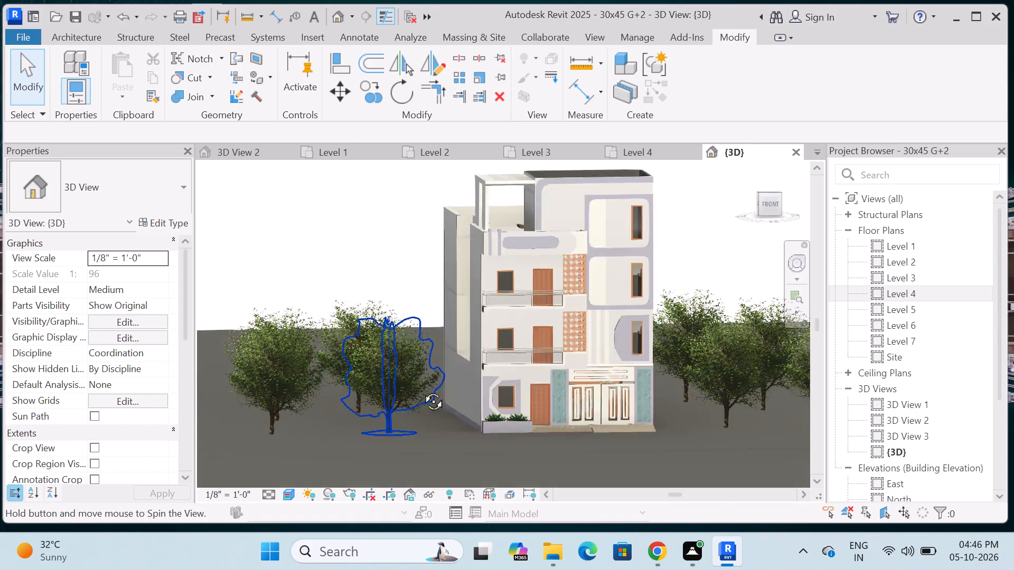
{"action": "middle_click_drag", "start_coordinate": [421, 389], "coordinate": [503, 447], "text": "shift"}
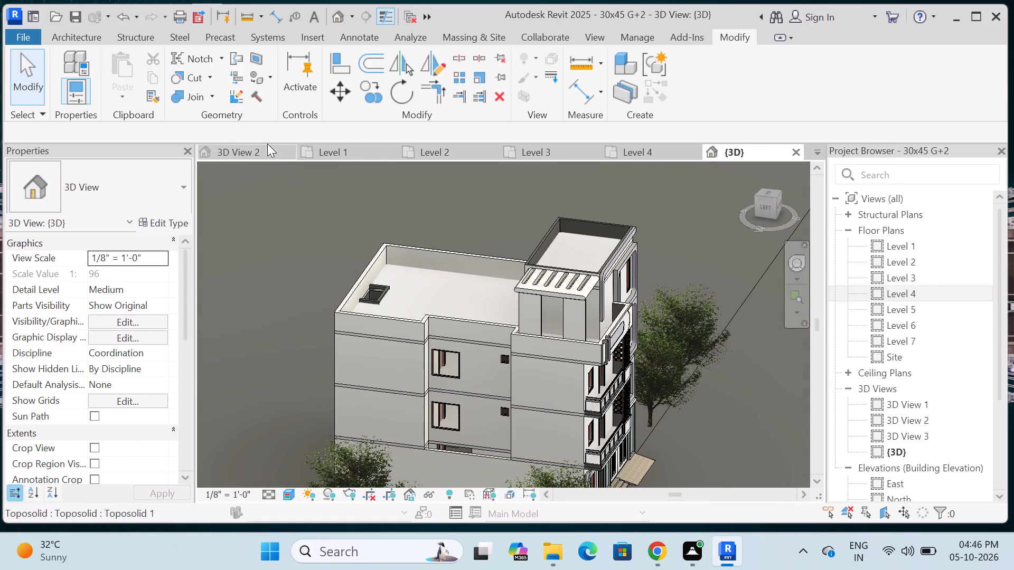
Close 3D View 2 and compare the 30x45 G+2 Level 1 and Level 2 plans with Project1's Level 1 plan.
{"action": "left_click", "coordinate": [245, 151]}
{"action": "left_click", "coordinate": [336, 157]}
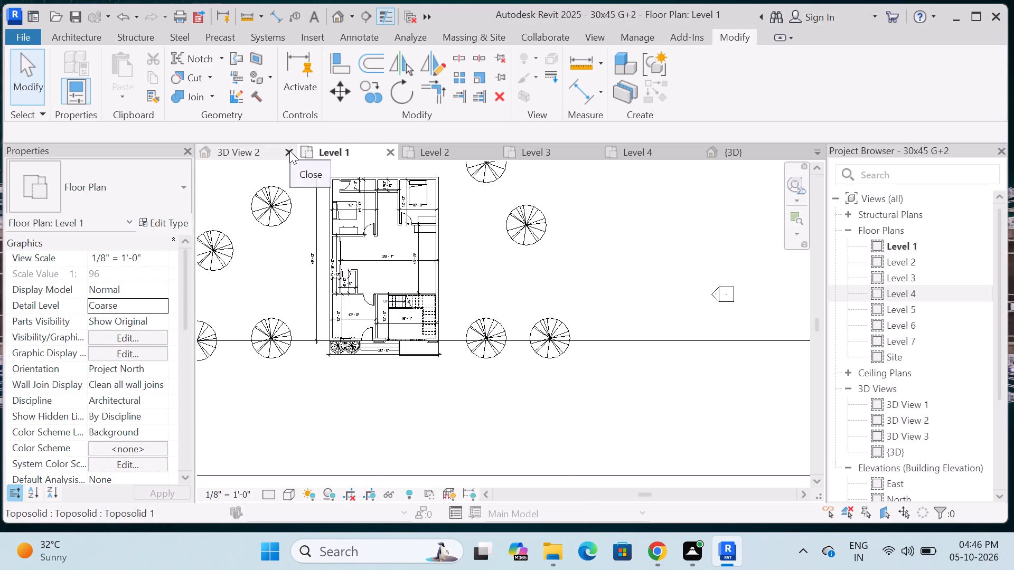
{"action": "left_click", "coordinate": [289, 150]}
{"action": "left_click", "coordinate": [449, 159]}
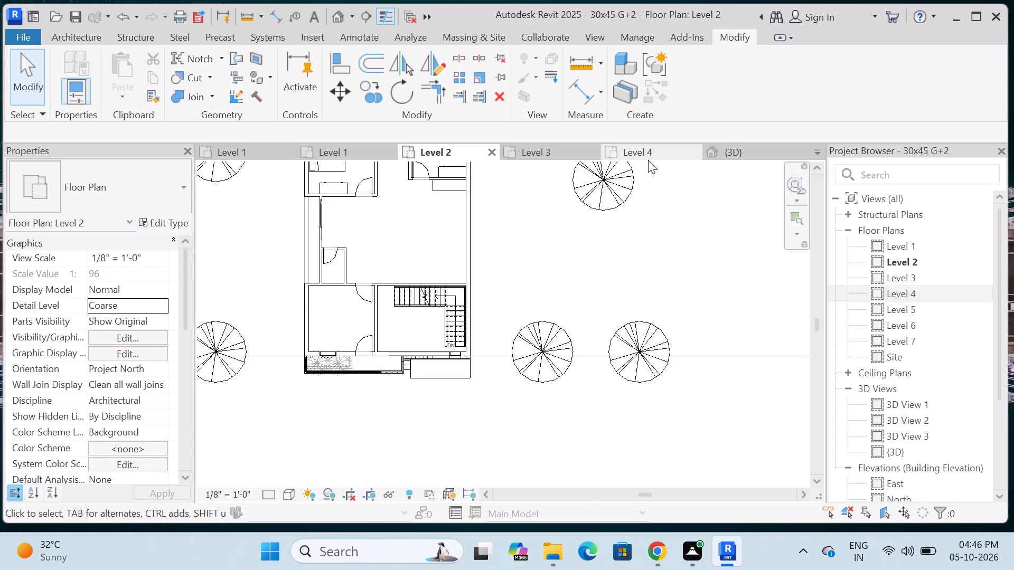
{"action": "left_click", "coordinate": [255, 153]}
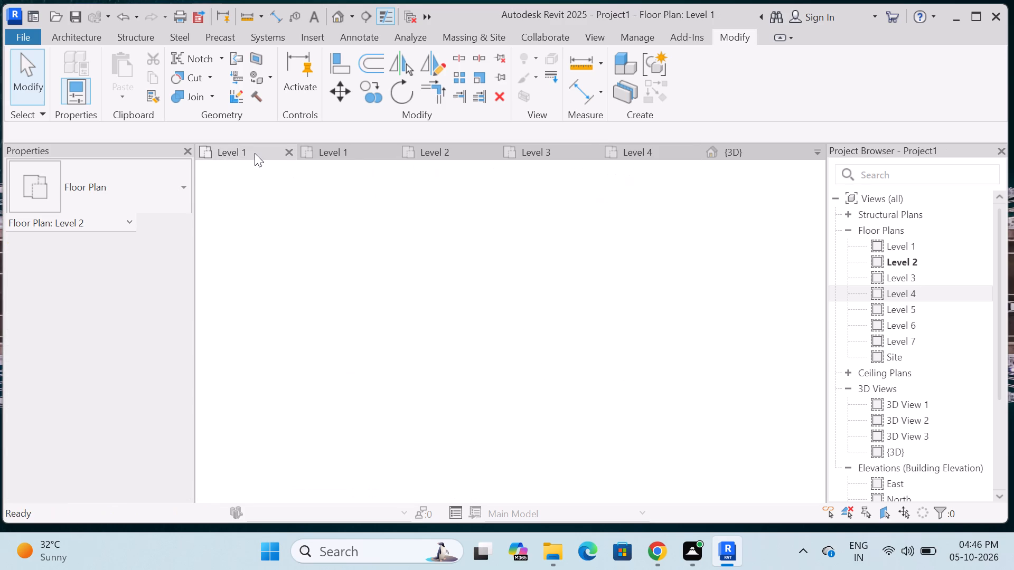
{"action": "scroll", "coordinate": [296, 283], "scroll_direction": "down", "scroll_amount": 4}
{"action": "scroll", "coordinate": [416, 268], "scroll_direction": "up", "scroll_amount": 4}
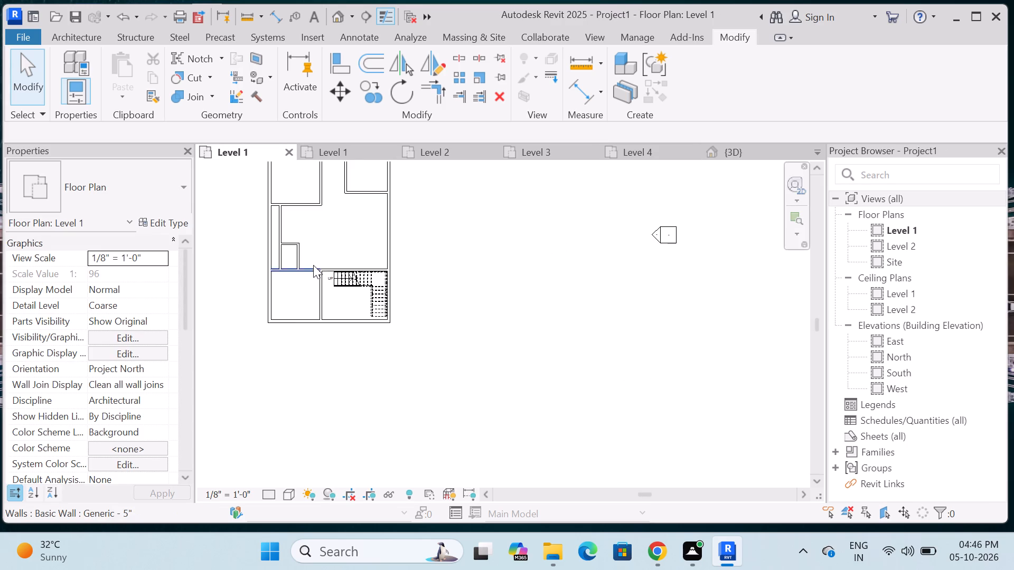
{"action": "scroll", "coordinate": [313, 279], "scroll_direction": "down", "scroll_amount": 2}
{"action": "scroll", "coordinate": [281, 299], "scroll_direction": "up", "scroll_amount": 4}
{"action": "scroll", "coordinate": [285, 308], "scroll_direction": "down", "scroll_amount": 4}
{"action": "scroll", "coordinate": [290, 244], "scroll_direction": "up", "scroll_amount": 9}
{"action": "scroll", "coordinate": [324, 334], "scroll_direction": "down", "scroll_amount": 4}
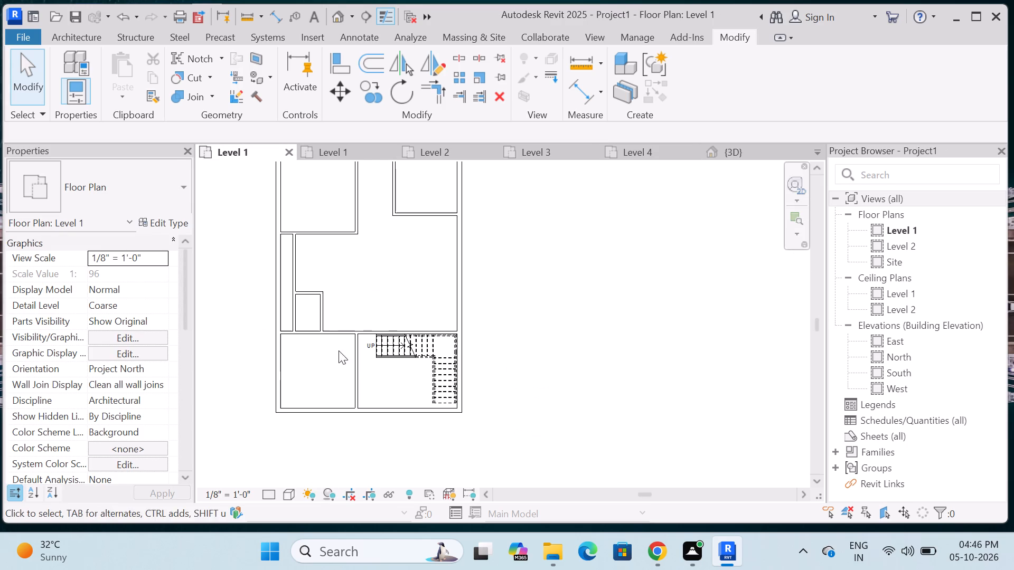
{"action": "scroll", "coordinate": [403, 307], "scroll_direction": "down", "scroll_amount": 4}
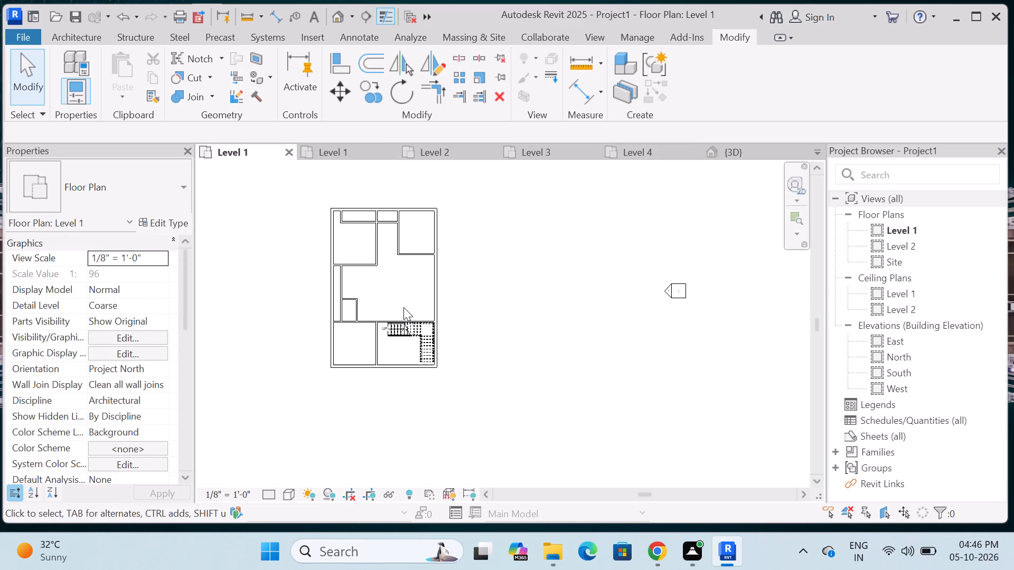
{"action": "scroll", "coordinate": [308, 306], "scroll_direction": "up", "scroll_amount": 7}
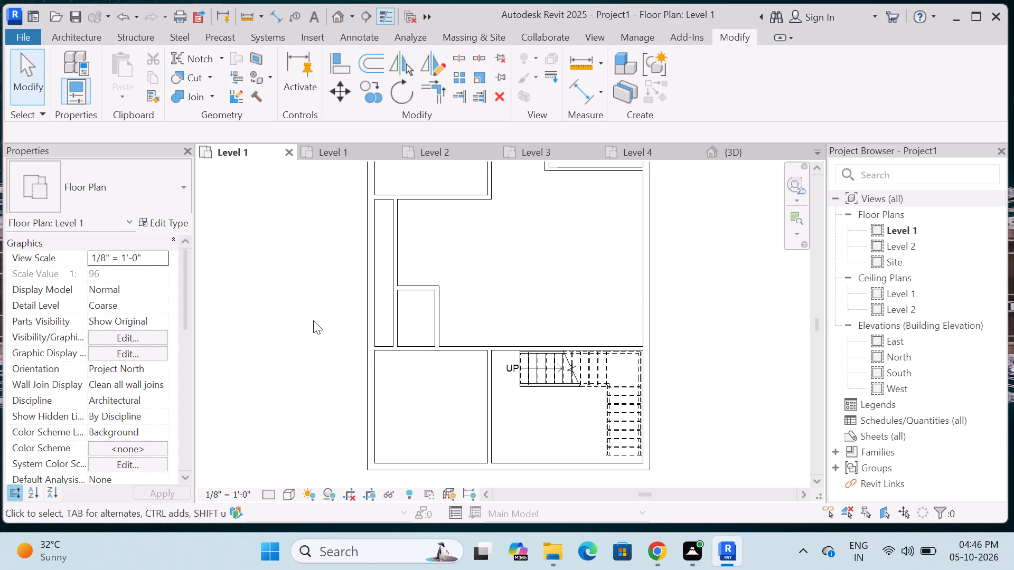
{"action": "scroll", "coordinate": [313, 320], "scroll_direction": "down", "scroll_amount": 7}
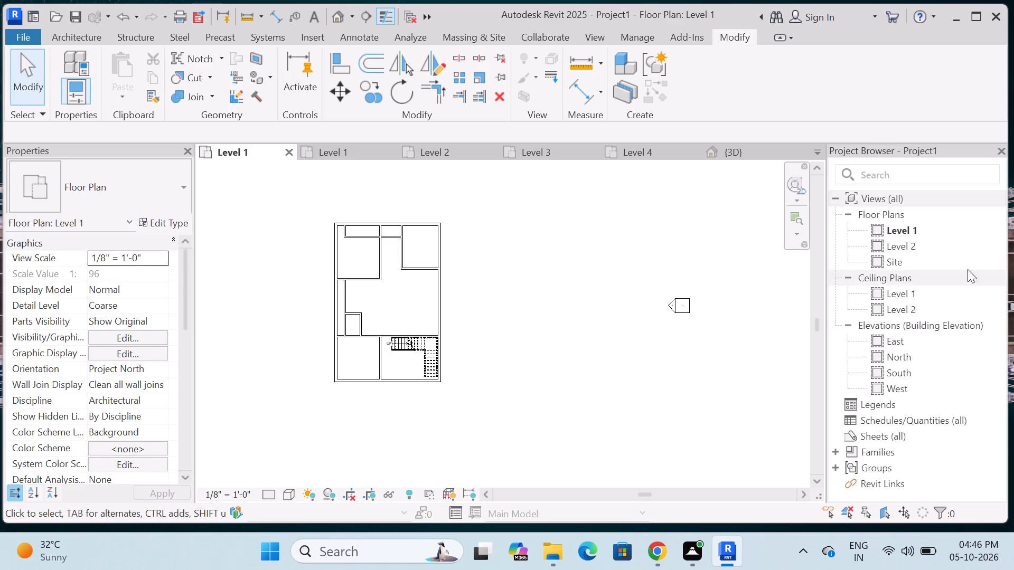
On Project1's Level 2, start a roof by footprint and duplicate the Generic - 12" roof type as Generic 4".
{"action": "double_click", "coordinate": [921, 249]}
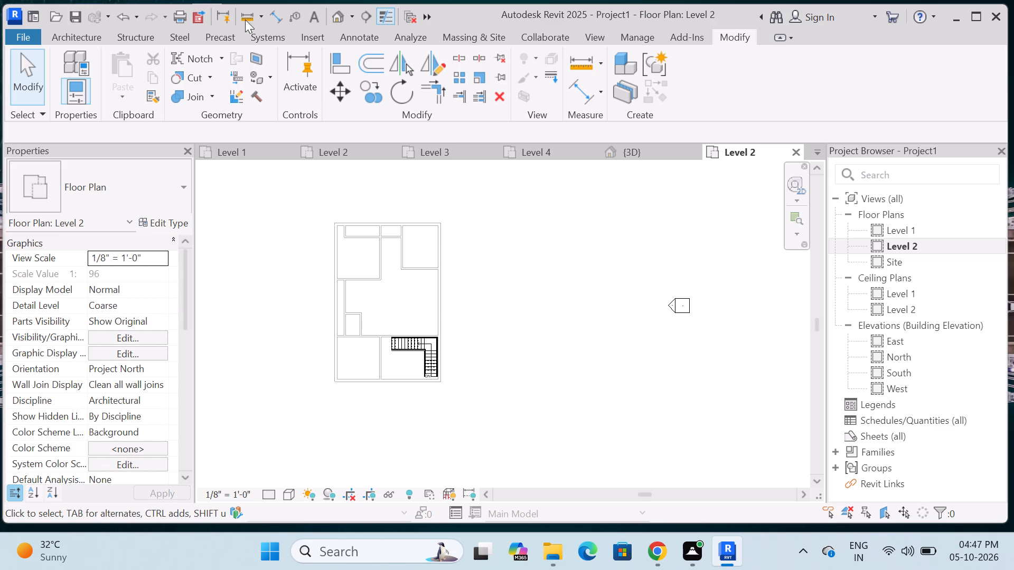
{"action": "left_click", "coordinate": [82, 36]}
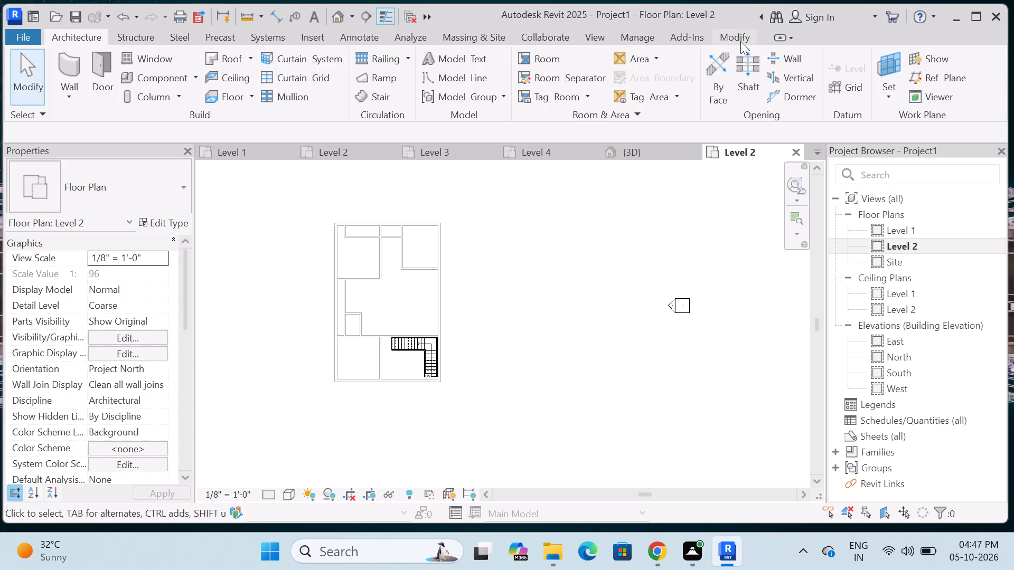
{"action": "left_click", "coordinate": [740, 41]}
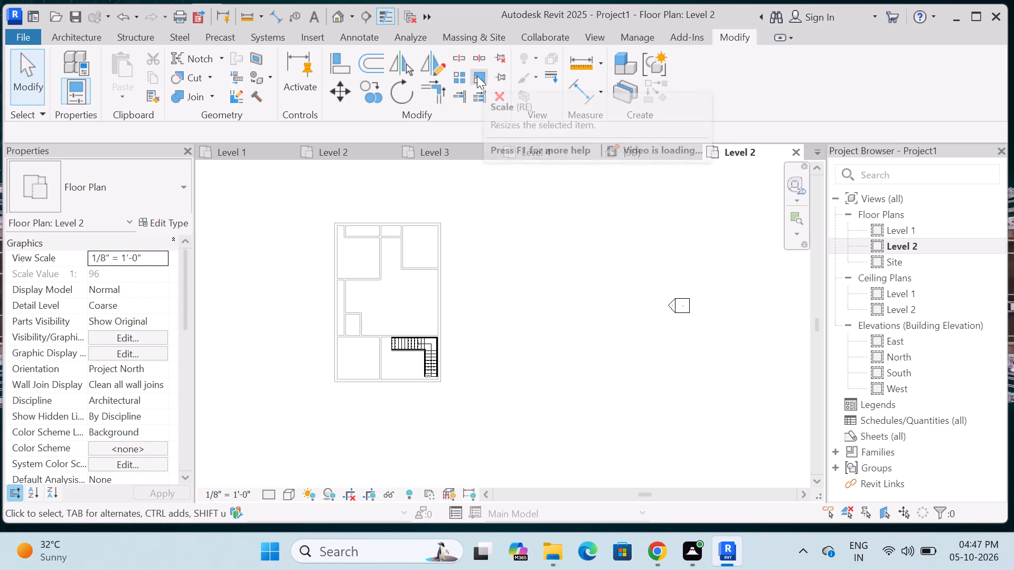
{"action": "left_click", "coordinate": [88, 39]}
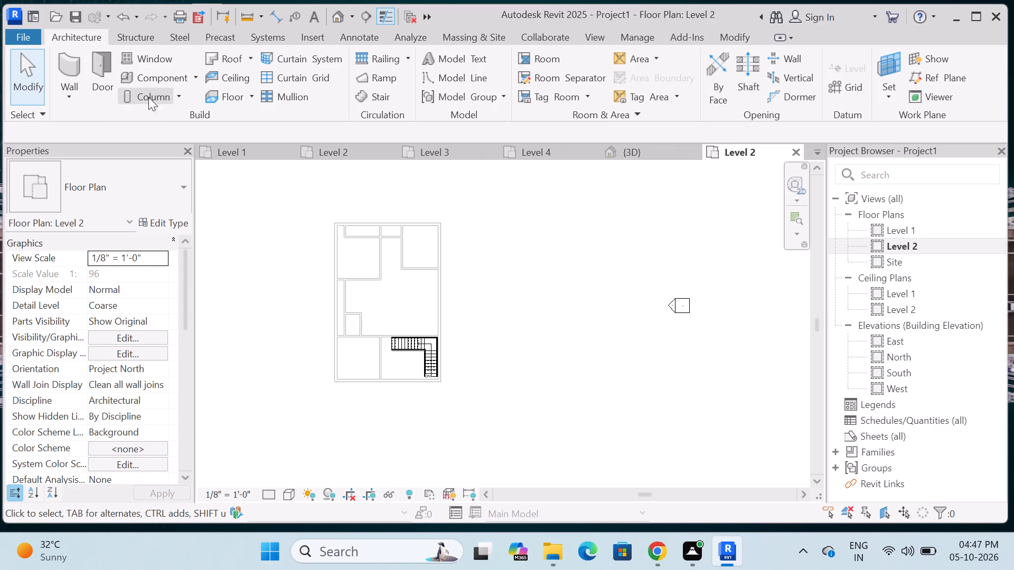
{"action": "left_click", "coordinate": [240, 56]}
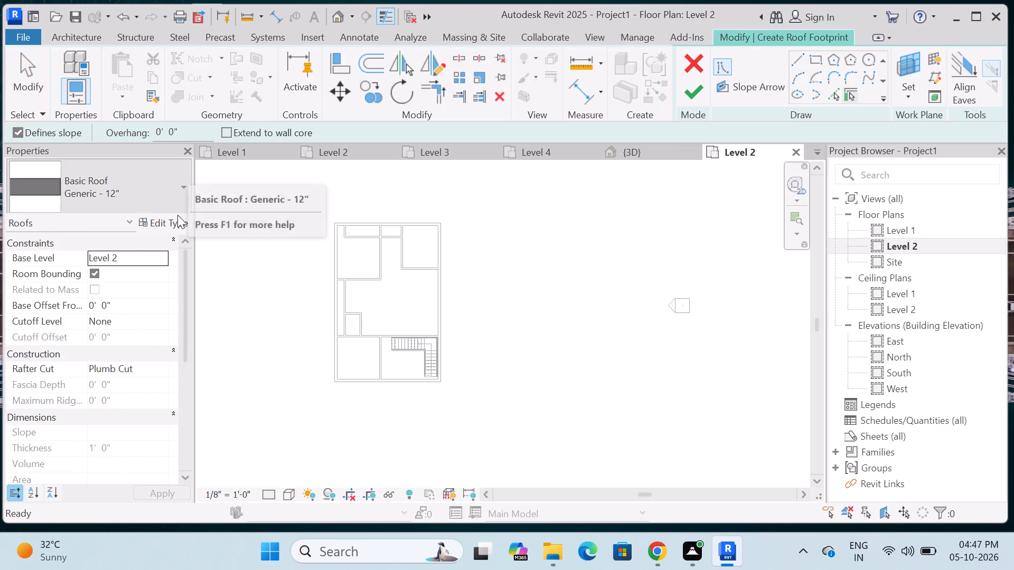
{"action": "left_click", "coordinate": [171, 223]}
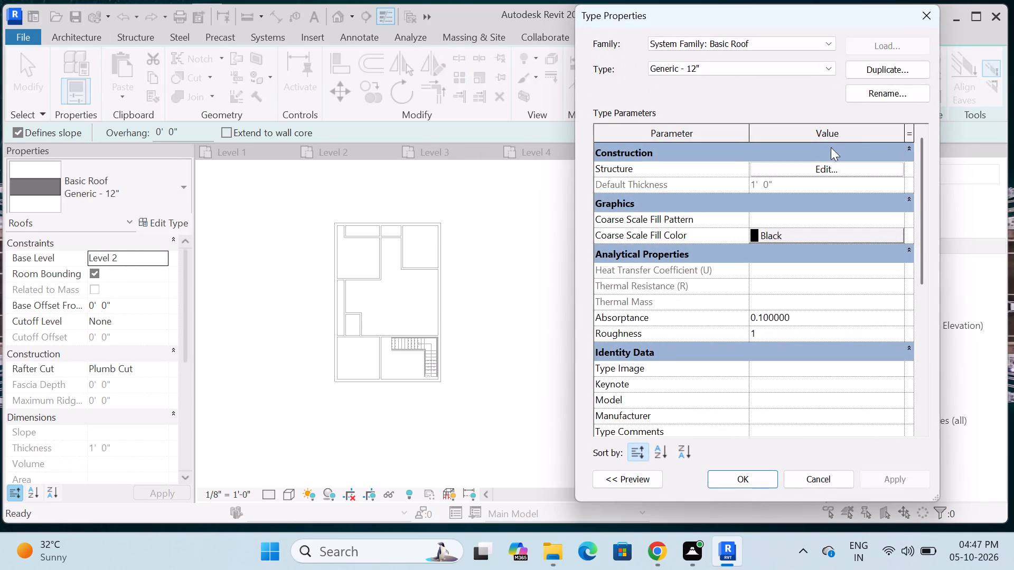
{"action": "left_click", "coordinate": [910, 71]}
{"action": "left_click", "coordinate": [793, 248]}
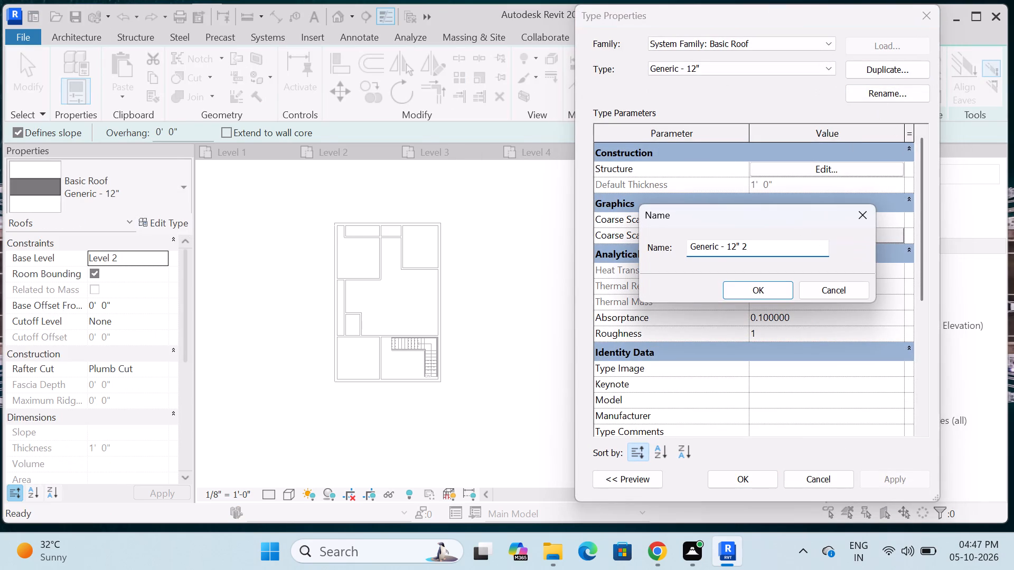
{"action": "key", "text": "BackSpace"}
{"action": "key", "text": "BackSpace"}
{"action": "key", "text": "BackSpace"}
{"action": "key", "text": "BackSpace"}
{"action": "key", "text": "BackSpace"}
{"action": "key", "text": "BackSpace"}
{"action": "key", "text": "BackSpace"}
{"action": "key", "text": "4"}
{"action": "key", "text": "shift+quotedbl"}
{"action": "key", "text": "Return"}
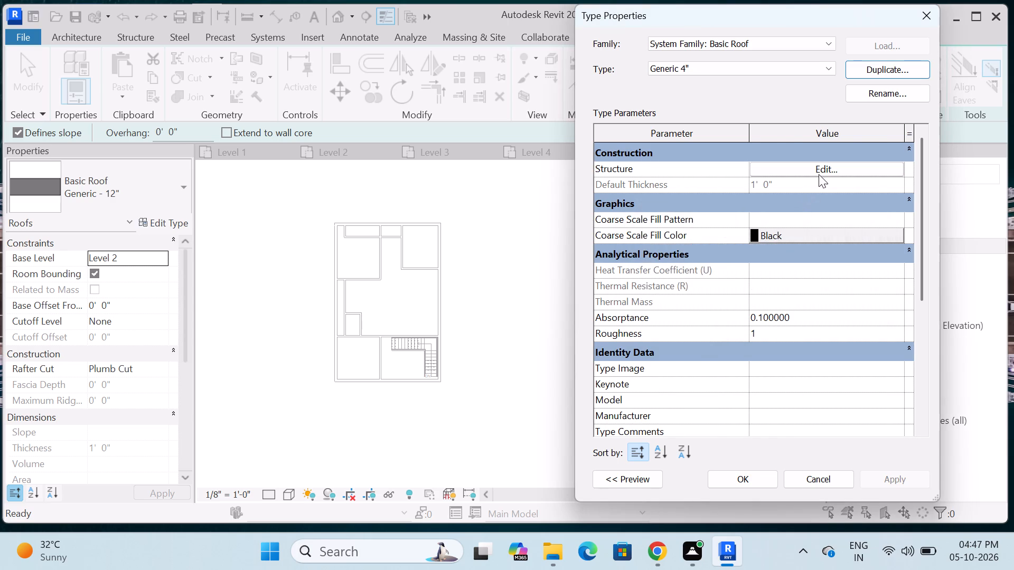
Set the structure layer thickness of the Generic 4" roof type to 4" and apply the type.
{"action": "left_click", "coordinate": [824, 169]}
{"action": "left_click", "coordinate": [786, 165]}
{"action": "key", "text": "BackSpace"}
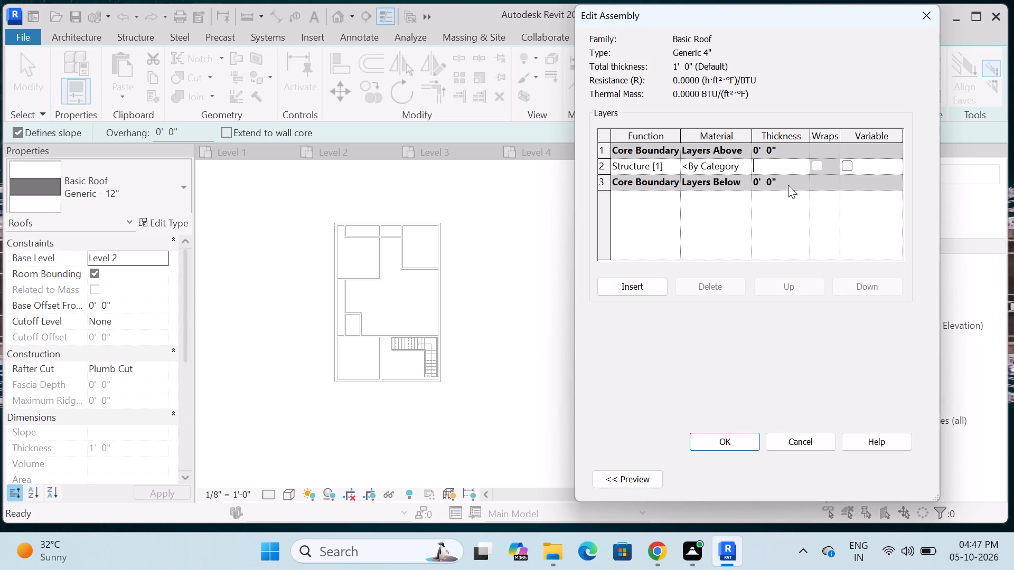
{"action": "type", "text": "4\""}
{"action": "key", "text": "Return"}
{"action": "left_click", "coordinate": [724, 441]}
{"action": "left_click", "coordinate": [881, 476]}
{"action": "left_click", "coordinate": [756, 476]}
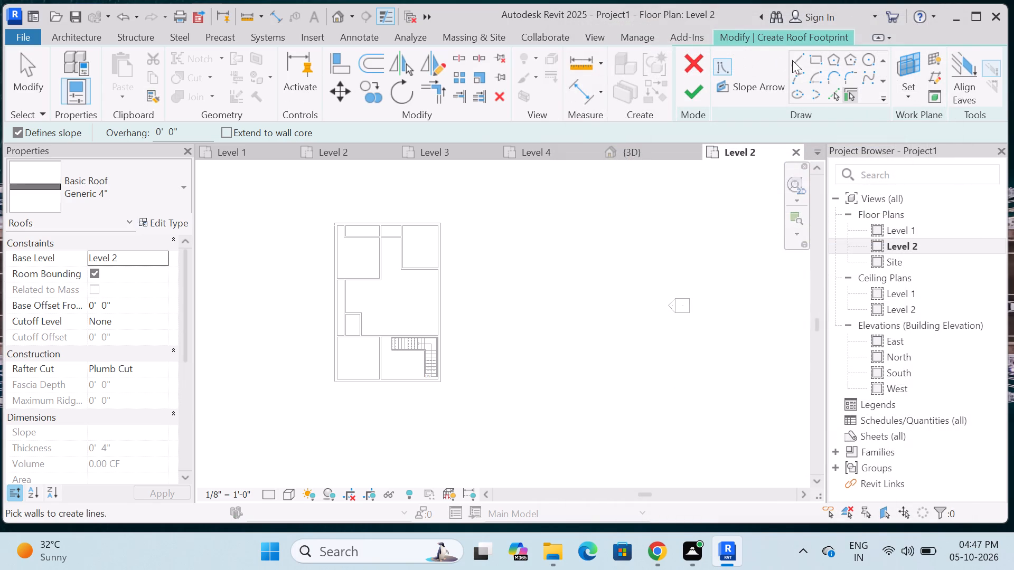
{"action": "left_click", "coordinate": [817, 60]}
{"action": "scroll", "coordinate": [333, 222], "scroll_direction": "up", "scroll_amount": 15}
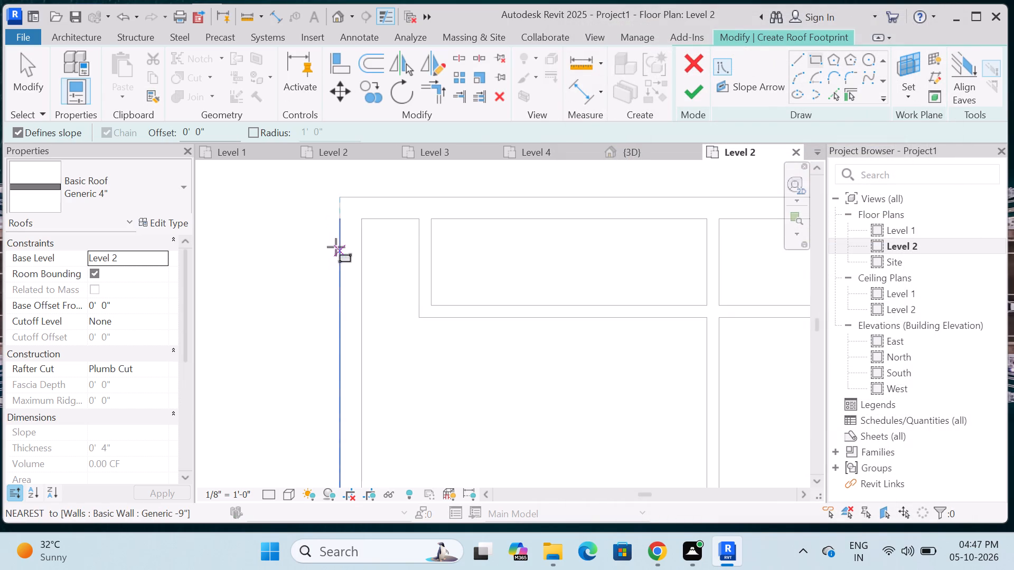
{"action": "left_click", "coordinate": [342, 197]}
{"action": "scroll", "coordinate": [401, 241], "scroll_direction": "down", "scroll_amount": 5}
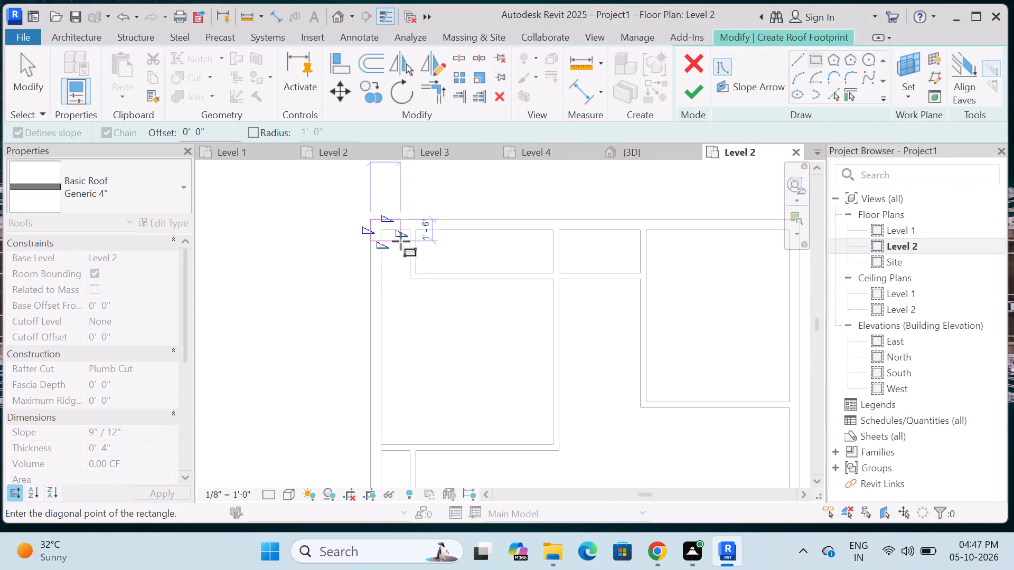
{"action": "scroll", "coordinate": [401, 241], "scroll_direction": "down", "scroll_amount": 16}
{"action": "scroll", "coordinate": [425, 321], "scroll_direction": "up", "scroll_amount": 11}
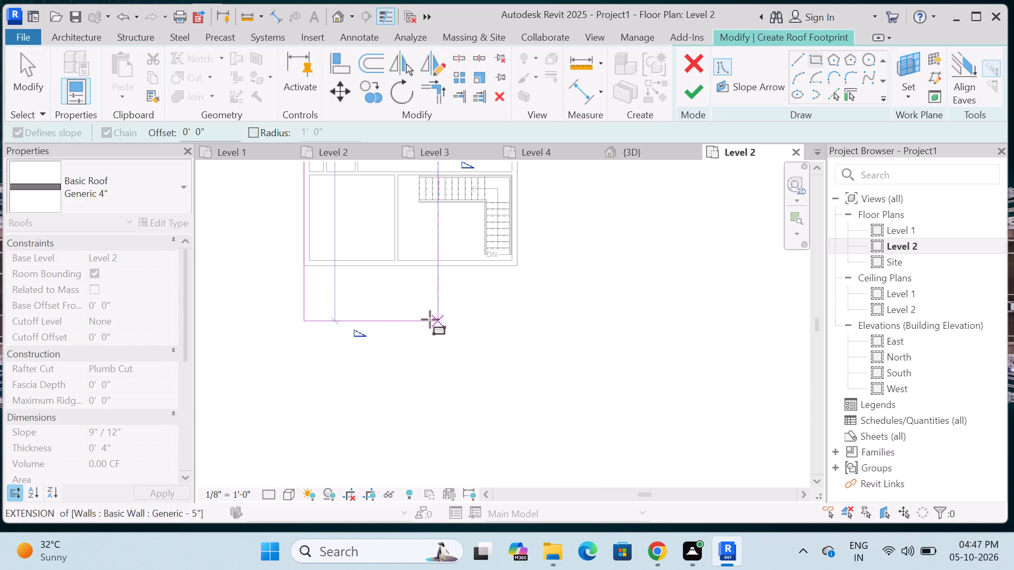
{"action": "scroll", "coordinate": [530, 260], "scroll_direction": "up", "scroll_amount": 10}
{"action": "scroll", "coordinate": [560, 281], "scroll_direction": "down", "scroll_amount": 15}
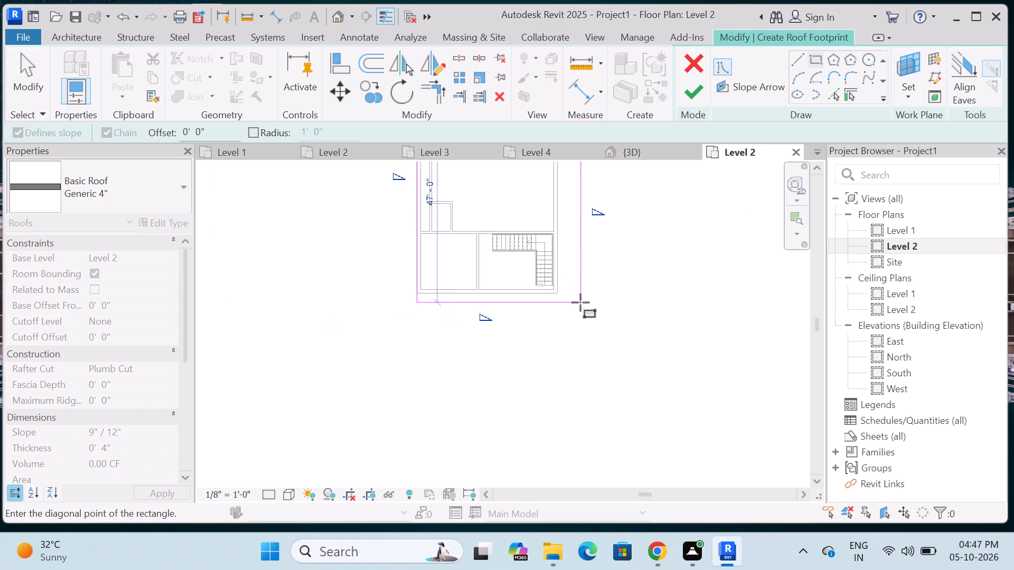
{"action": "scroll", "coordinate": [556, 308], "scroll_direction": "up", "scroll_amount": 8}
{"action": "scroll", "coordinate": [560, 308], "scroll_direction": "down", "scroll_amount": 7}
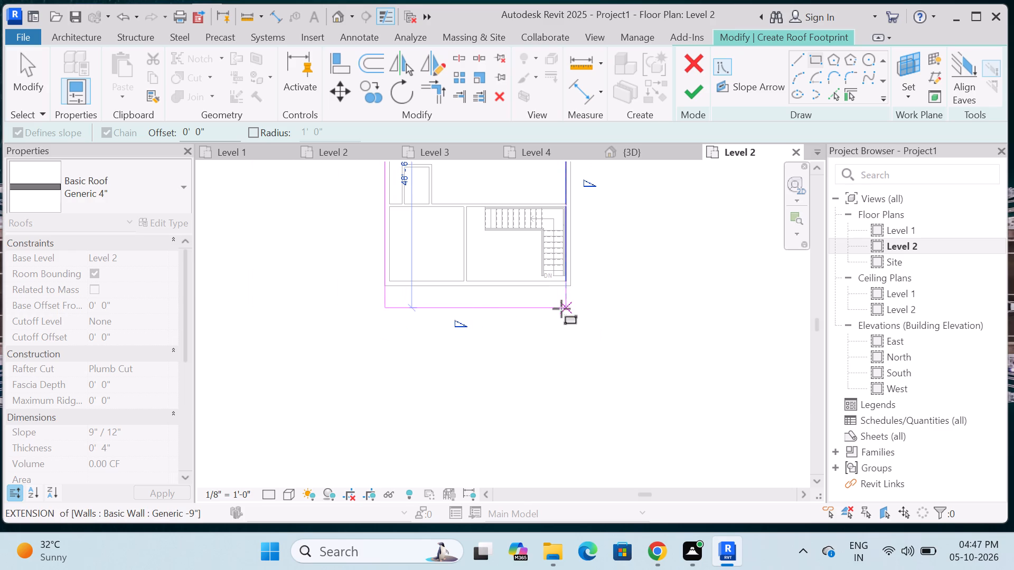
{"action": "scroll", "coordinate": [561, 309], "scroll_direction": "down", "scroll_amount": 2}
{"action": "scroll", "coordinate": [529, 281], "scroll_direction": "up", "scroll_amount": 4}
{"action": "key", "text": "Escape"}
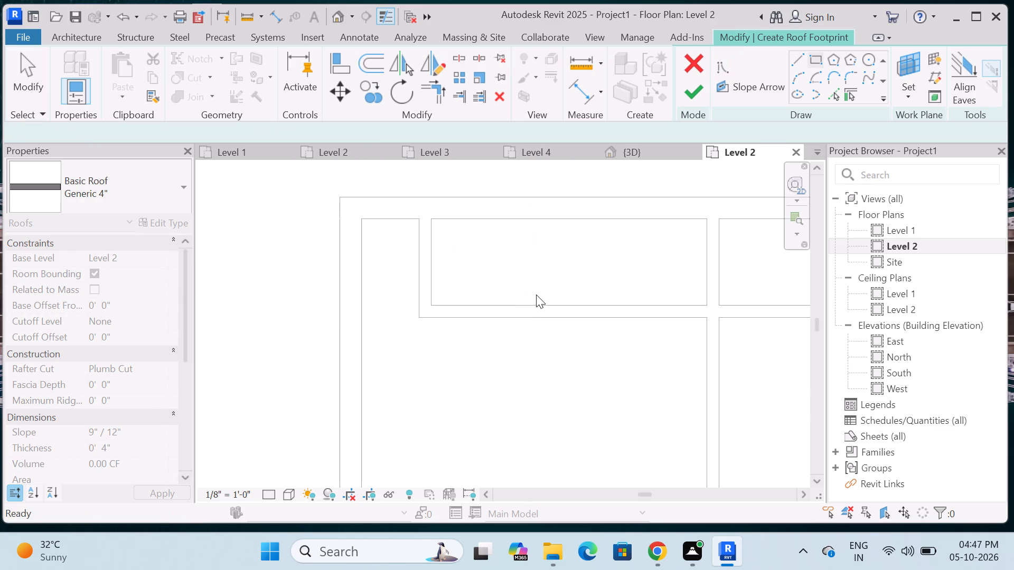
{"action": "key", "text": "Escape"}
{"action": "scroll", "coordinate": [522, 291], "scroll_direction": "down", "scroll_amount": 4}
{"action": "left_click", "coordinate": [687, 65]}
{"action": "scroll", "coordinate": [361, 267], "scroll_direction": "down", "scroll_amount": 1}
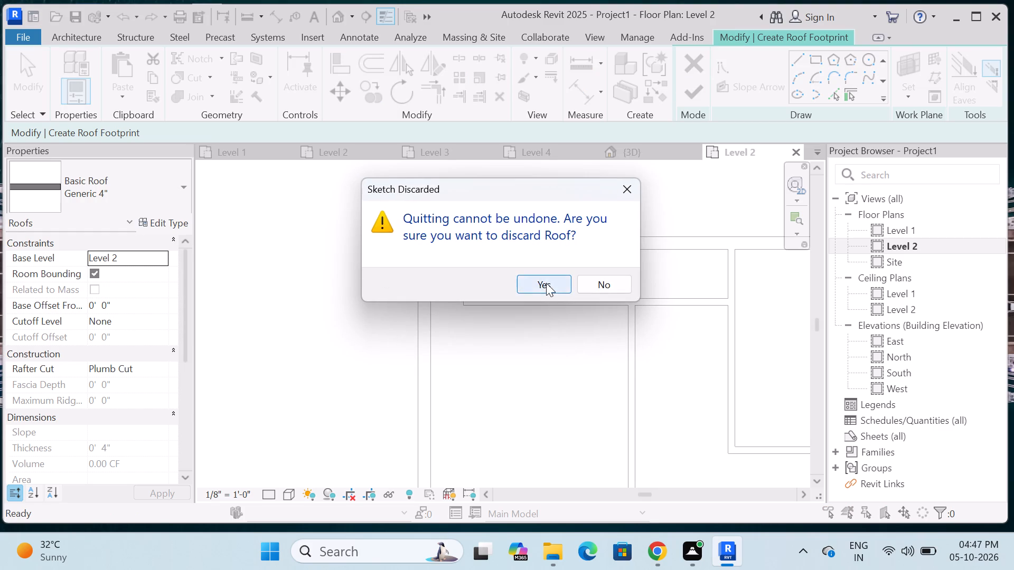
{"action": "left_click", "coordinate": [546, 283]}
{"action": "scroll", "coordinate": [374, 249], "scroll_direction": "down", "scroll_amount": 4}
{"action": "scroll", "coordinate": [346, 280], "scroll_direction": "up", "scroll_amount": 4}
Examine the Level 1 to Level 4 floor plans and the 3D view of the 30x45 G+2 reference.
{"action": "left_click", "coordinate": [238, 157]}
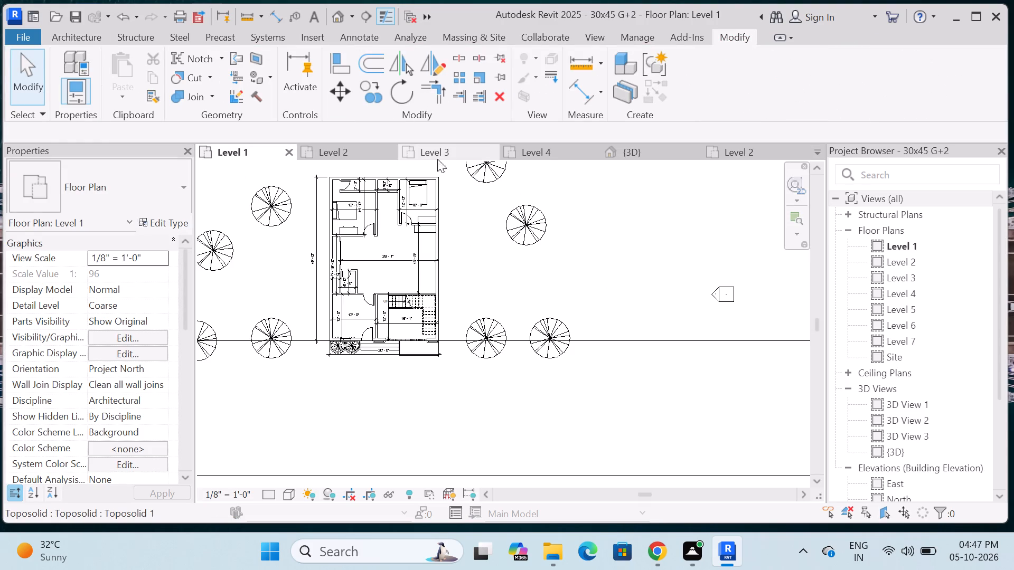
{"action": "left_click", "coordinate": [342, 150]}
{"action": "scroll", "coordinate": [457, 295], "scroll_direction": "down", "scroll_amount": 4}
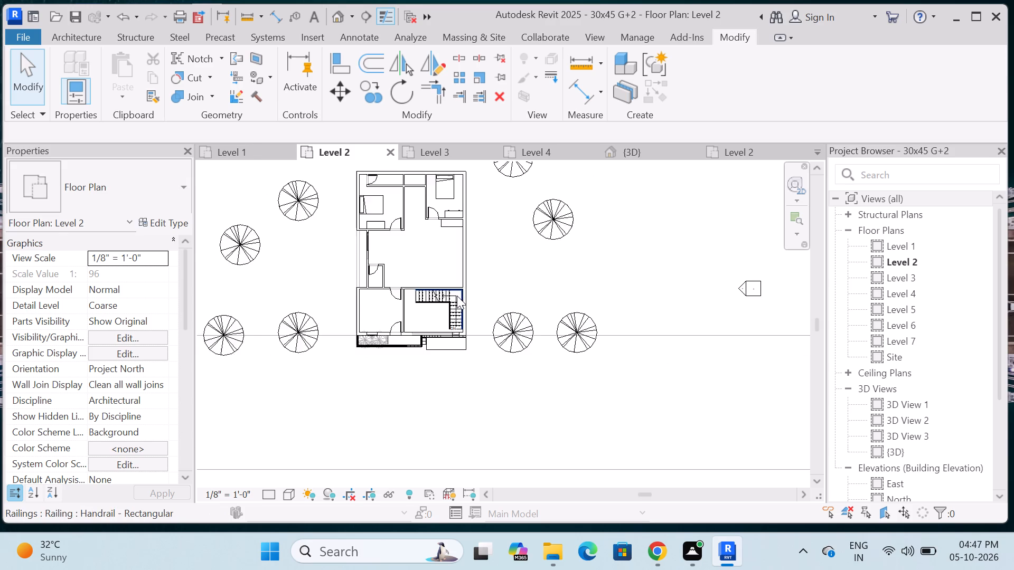
{"action": "scroll", "coordinate": [453, 295], "scroll_direction": "down", "scroll_amount": 3}
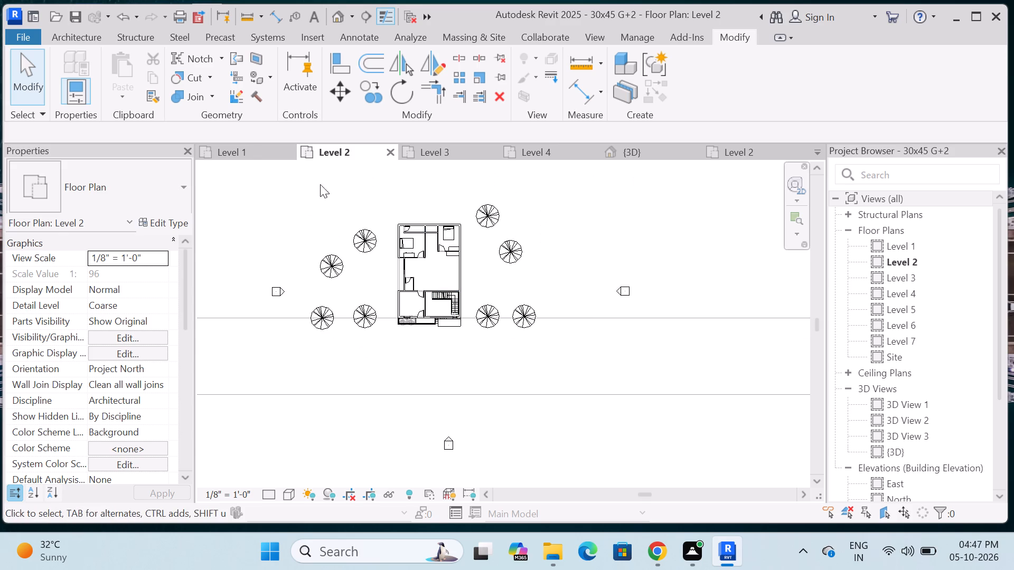
{"action": "left_click", "coordinate": [247, 156]}
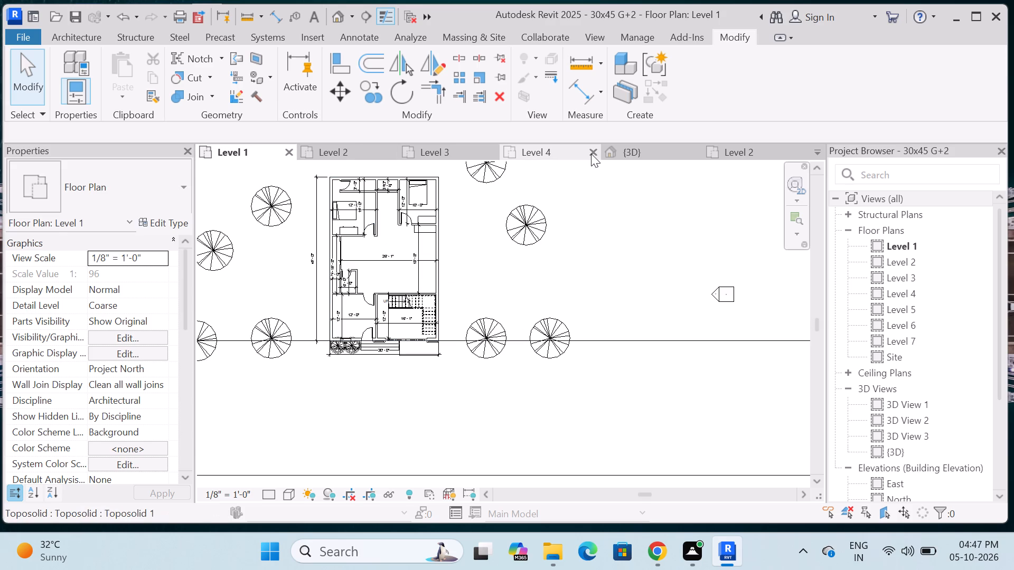
{"action": "left_click", "coordinate": [465, 150]}
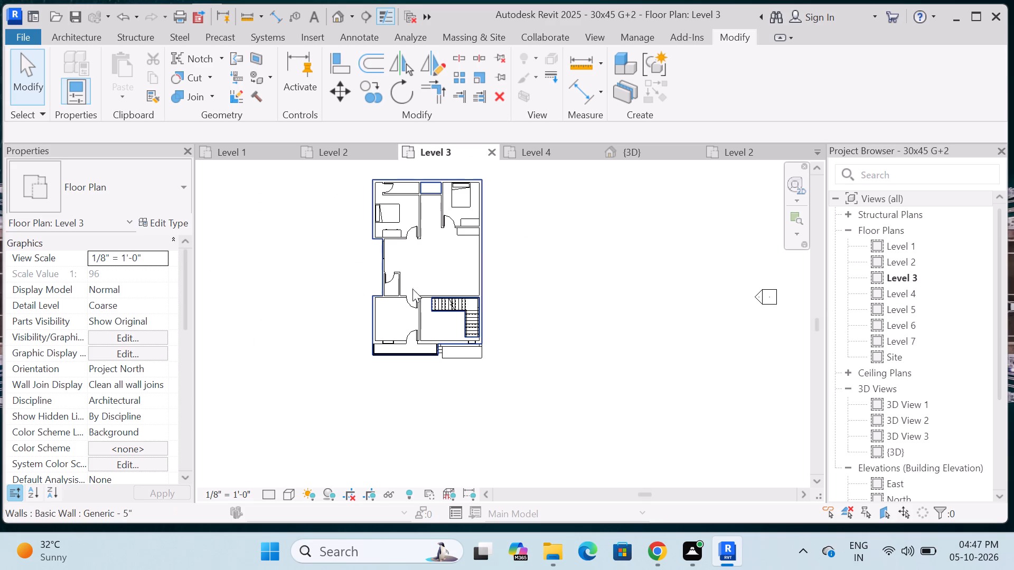
{"action": "left_click", "coordinate": [564, 158]}
{"action": "left_click", "coordinate": [636, 159]}
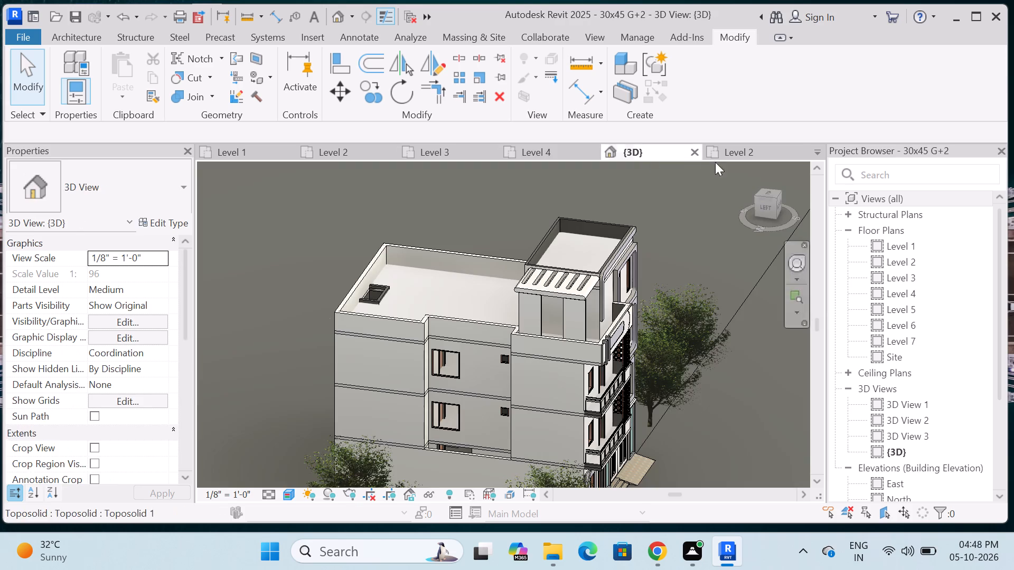
Open Project1's Level 1 plan and close its Level 2 plan and the reference's Level 3, Level 4 and 3D views.
{"action": "left_click", "coordinate": [733, 155]}
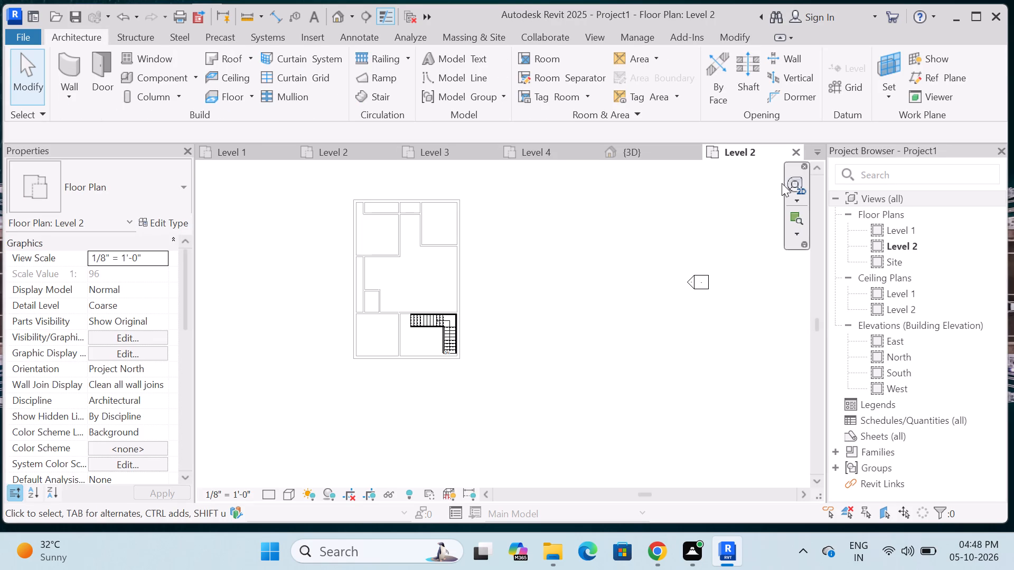
{"action": "double_click", "coordinate": [876, 232]}
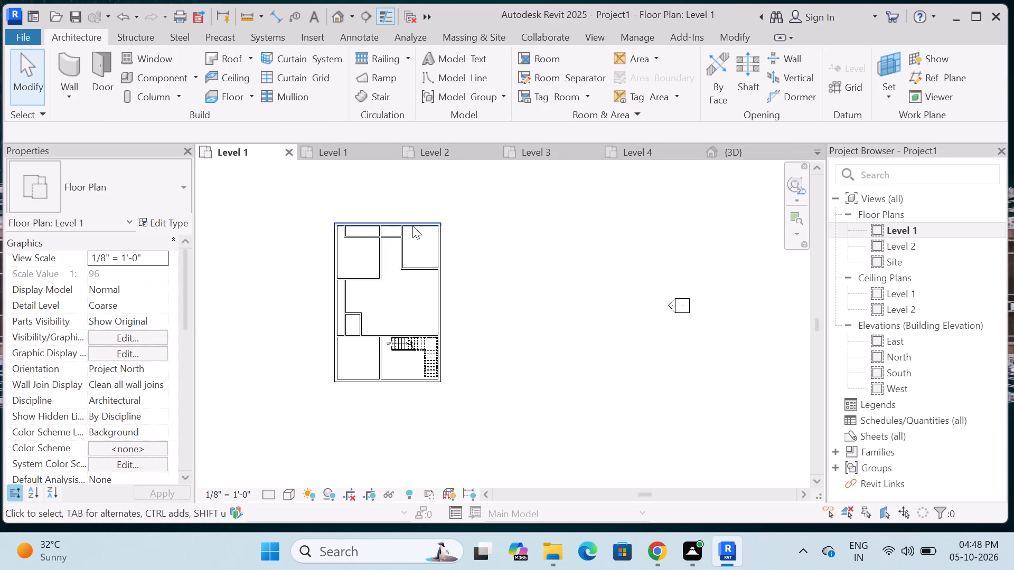
{"action": "left_click", "coordinate": [590, 154]}
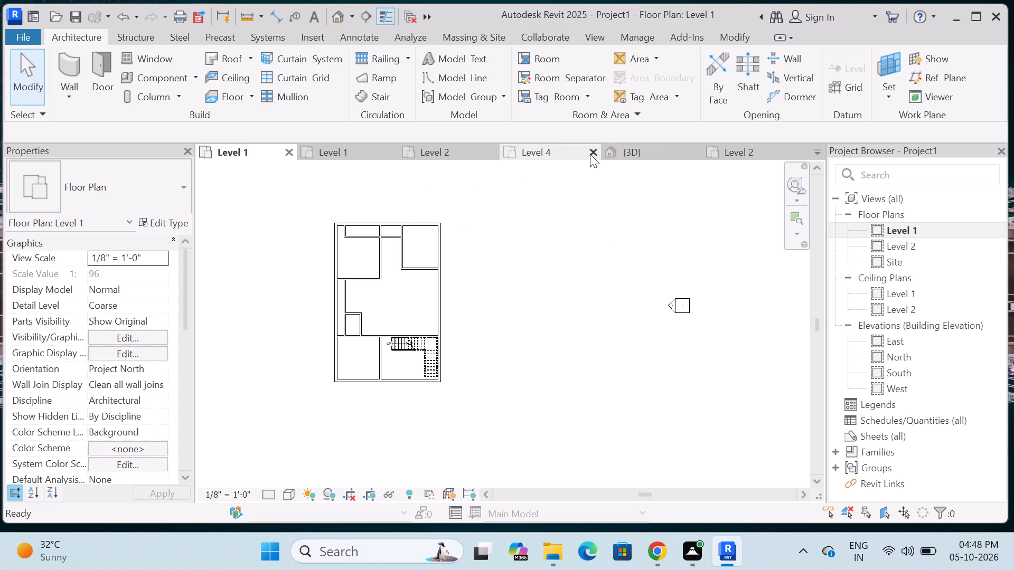
{"action": "left_click", "coordinate": [590, 154]}
{"action": "left_click", "coordinate": [590, 154]}
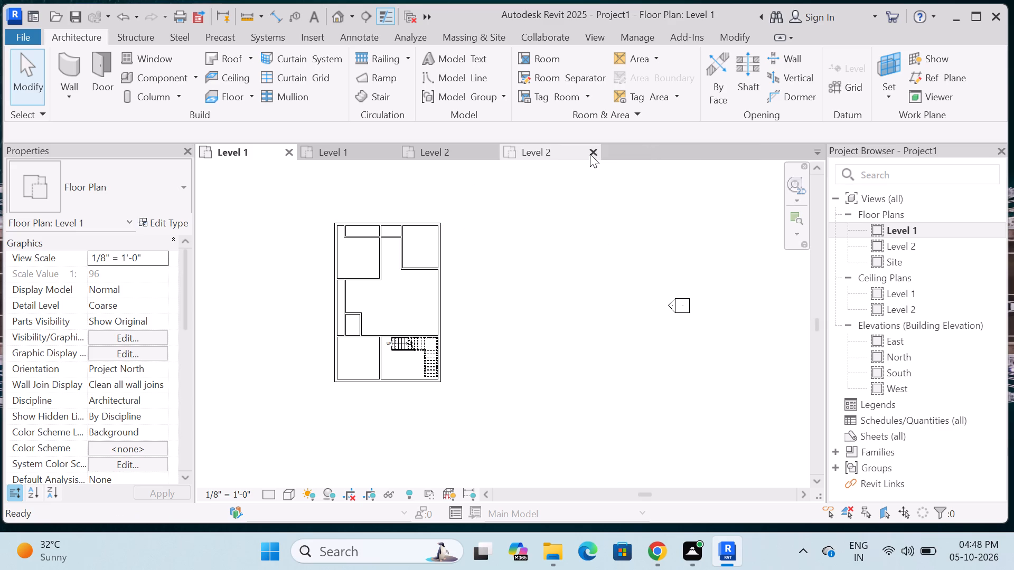
{"action": "left_click", "coordinate": [590, 154]}
Compare the Level 1 and Level 2 floor plans of 30x45 G+2, examining the Level 2 rooms and stair area.
{"action": "left_click", "coordinate": [326, 150]}
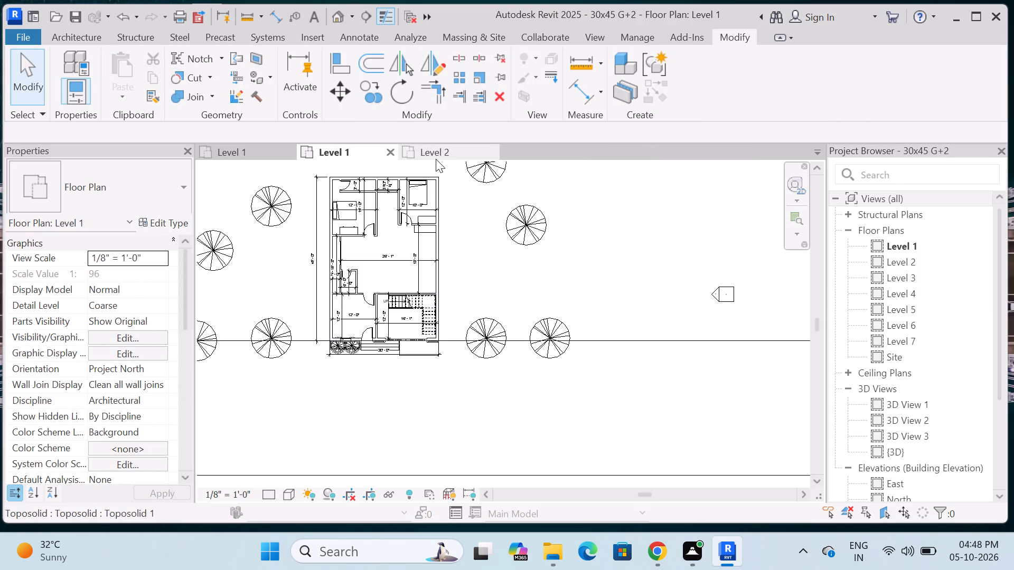
{"action": "left_click", "coordinate": [436, 158]}
{"action": "scroll", "coordinate": [419, 293], "scroll_direction": "up", "scroll_amount": 5}
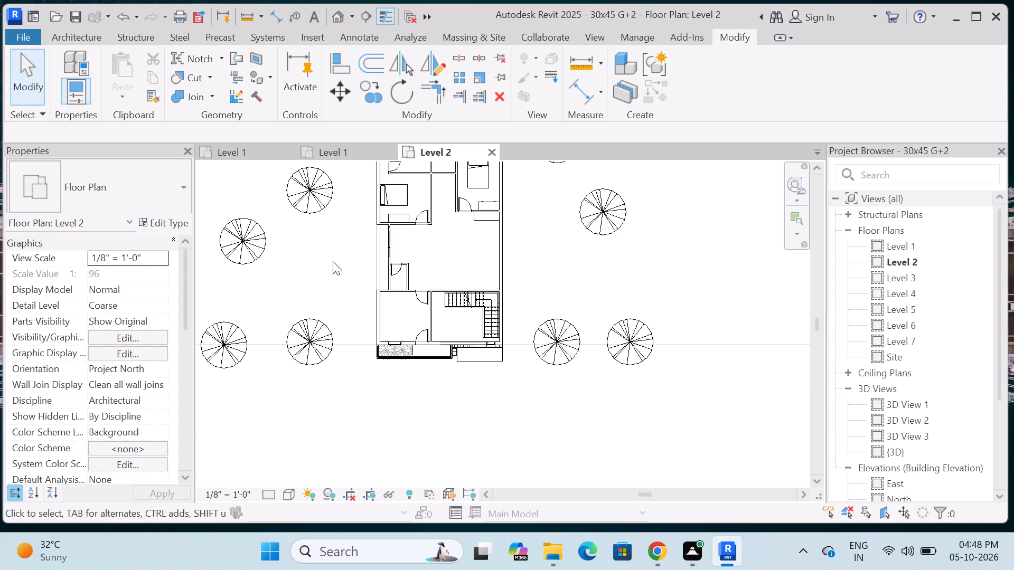
{"action": "scroll", "coordinate": [490, 232], "scroll_direction": "up", "scroll_amount": 2}
{"action": "scroll", "coordinate": [460, 235], "scroll_direction": "down", "scroll_amount": 4}
{"action": "scroll", "coordinate": [414, 236], "scroll_direction": "up", "scroll_amount": 3}
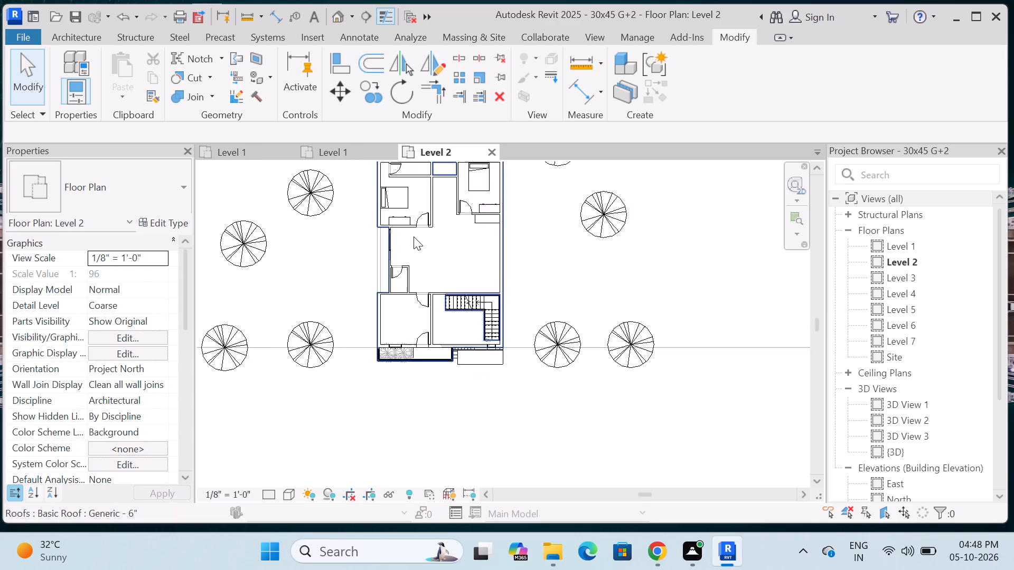
{"action": "scroll", "coordinate": [414, 236], "scroll_direction": "up", "scroll_amount": 1}
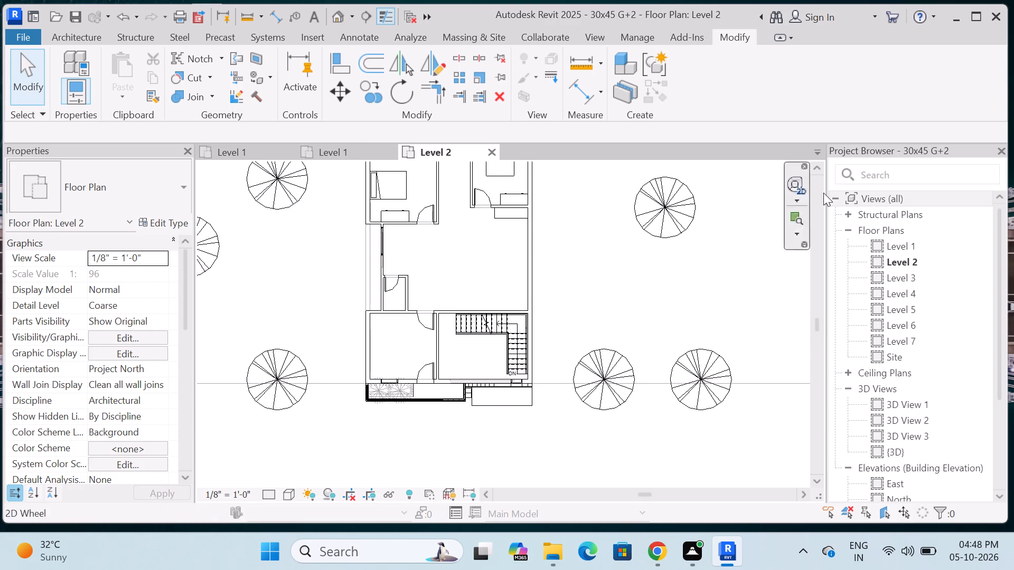
Examine the side walls of 30x45 G+2 in its default 3D view and compare them with Project1's Level 1 plan.
{"action": "left_click", "coordinate": [345, 18]}
{"action": "scroll", "coordinate": [446, 380], "scroll_direction": "up", "scroll_amount": 7}
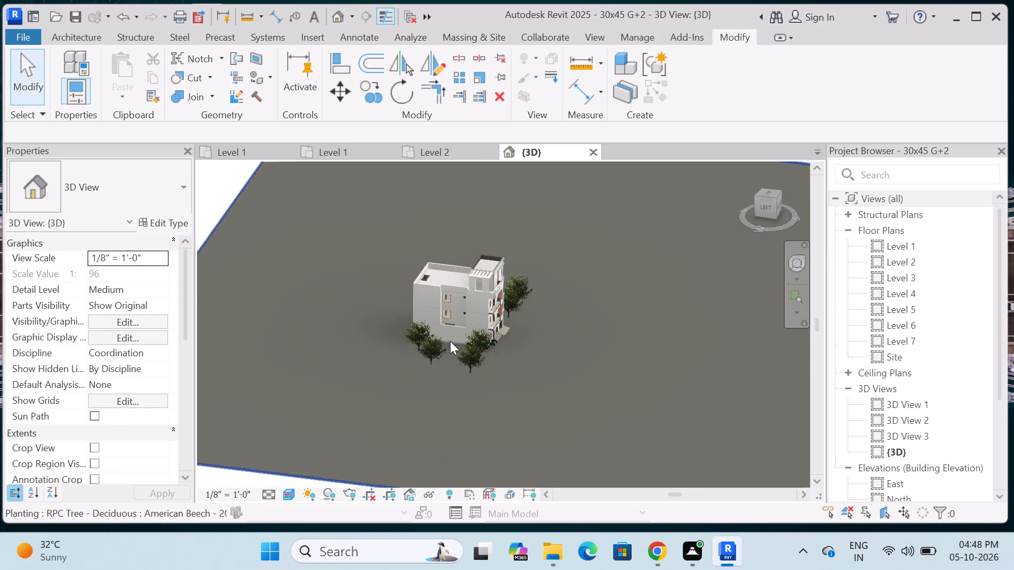
{"action": "scroll", "coordinate": [450, 341], "scroll_direction": "up", "scroll_amount": 8}
{"action": "left_click", "coordinate": [457, 296]}
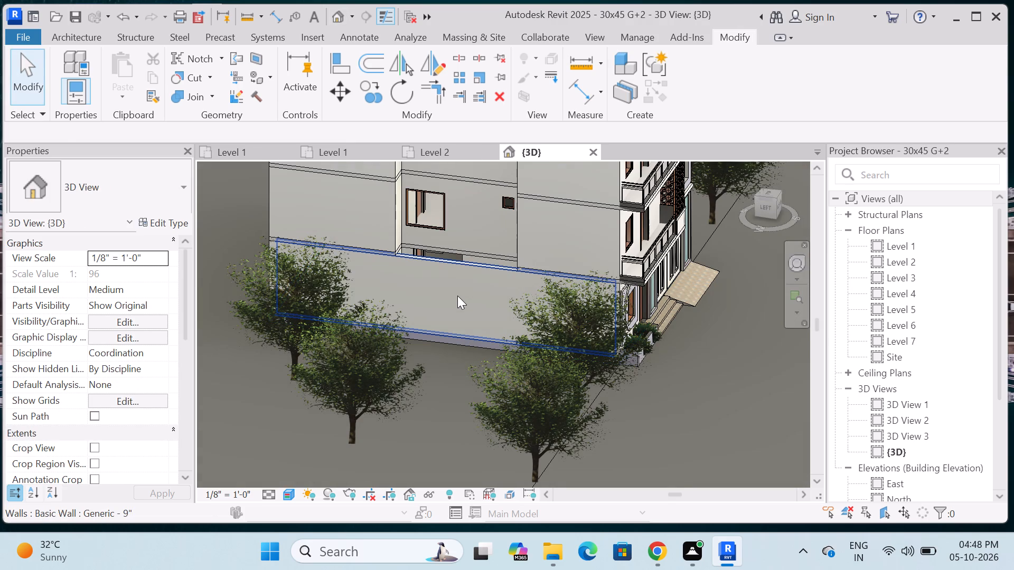
{"action": "key", "text": "Escape"}
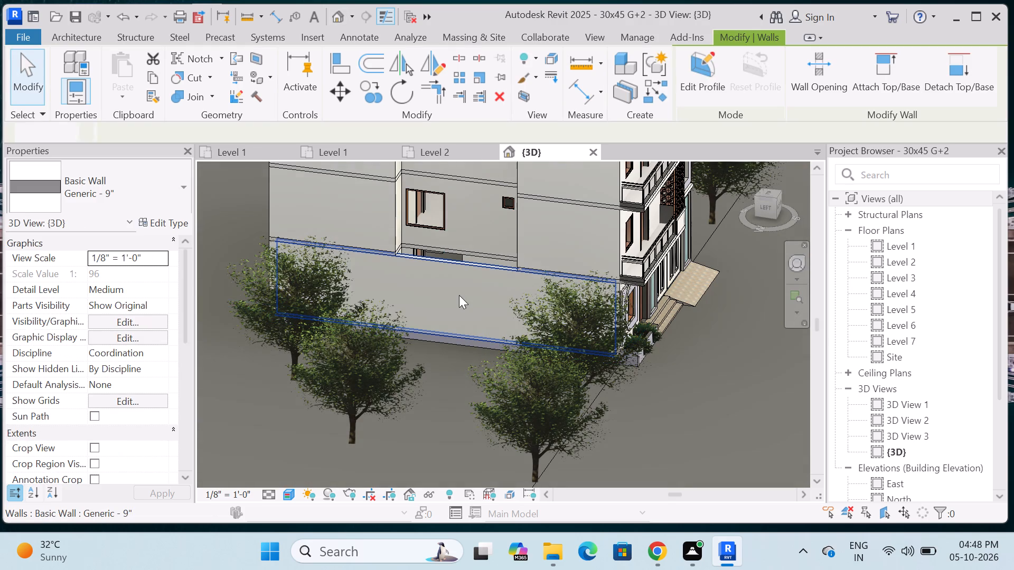
{"action": "scroll", "coordinate": [454, 337], "scroll_direction": "down", "scroll_amount": 7}
{"action": "scroll", "coordinate": [463, 309], "scroll_direction": "up", "scroll_amount": 4}
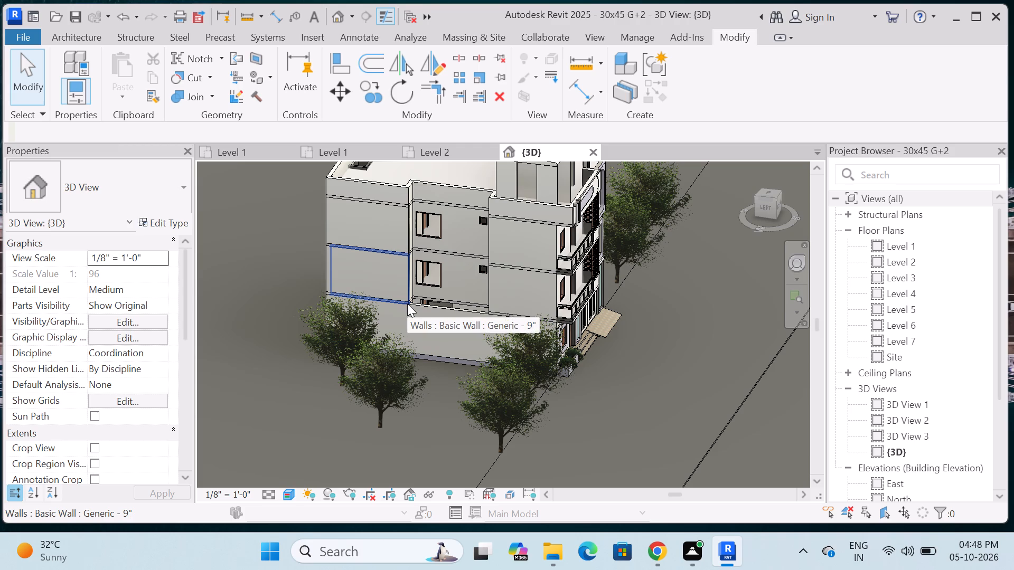
{"action": "scroll", "coordinate": [406, 305], "scroll_direction": "down", "scroll_amount": 3}
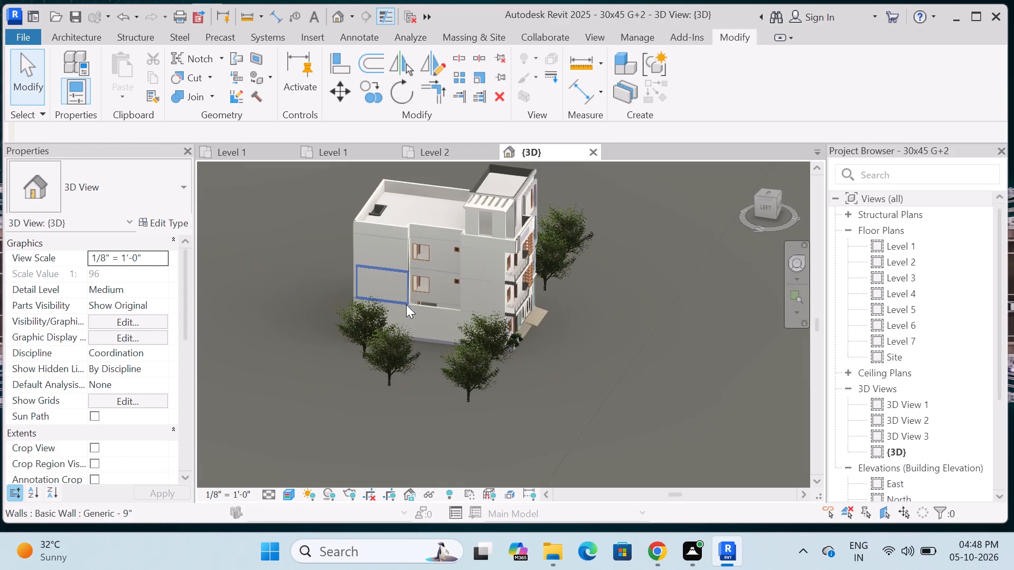
{"action": "scroll", "coordinate": [444, 297], "scroll_direction": "up", "scroll_amount": 4}
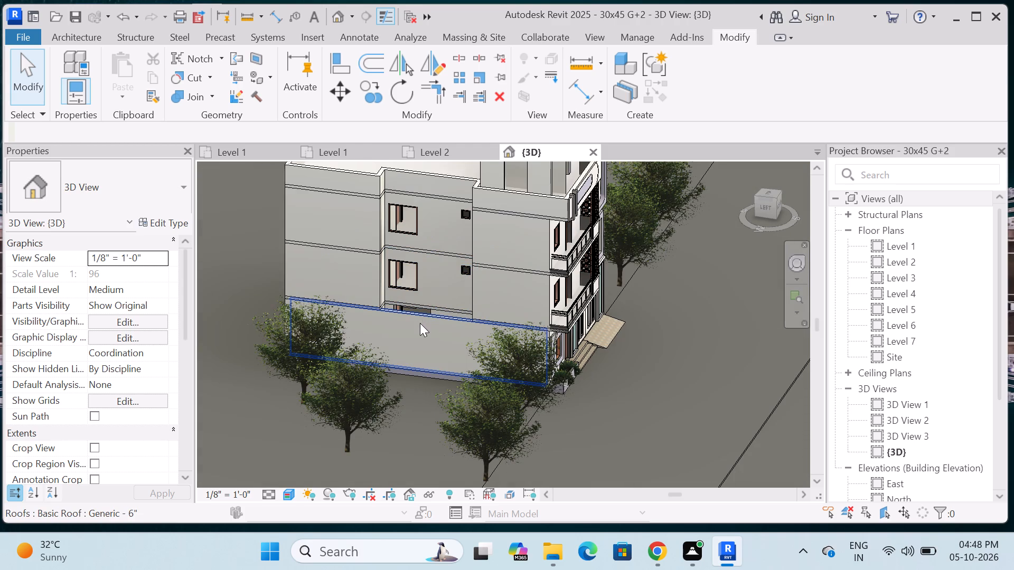
{"action": "left_click", "coordinate": [228, 149]}
{"action": "scroll", "coordinate": [351, 284], "scroll_direction": "down", "scroll_amount": 3}
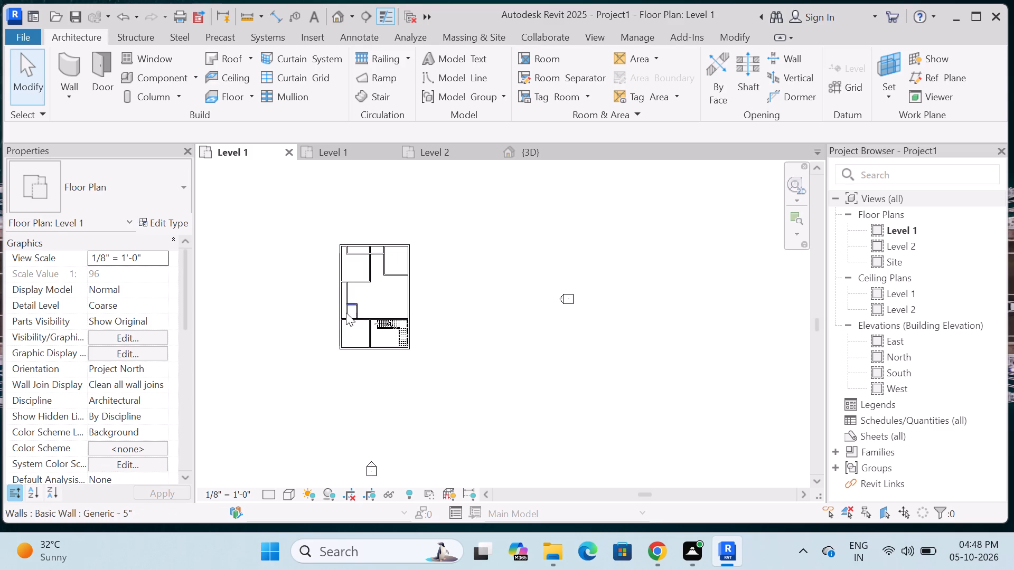
{"action": "scroll", "coordinate": [346, 305], "scroll_direction": "up", "scroll_amount": 9}
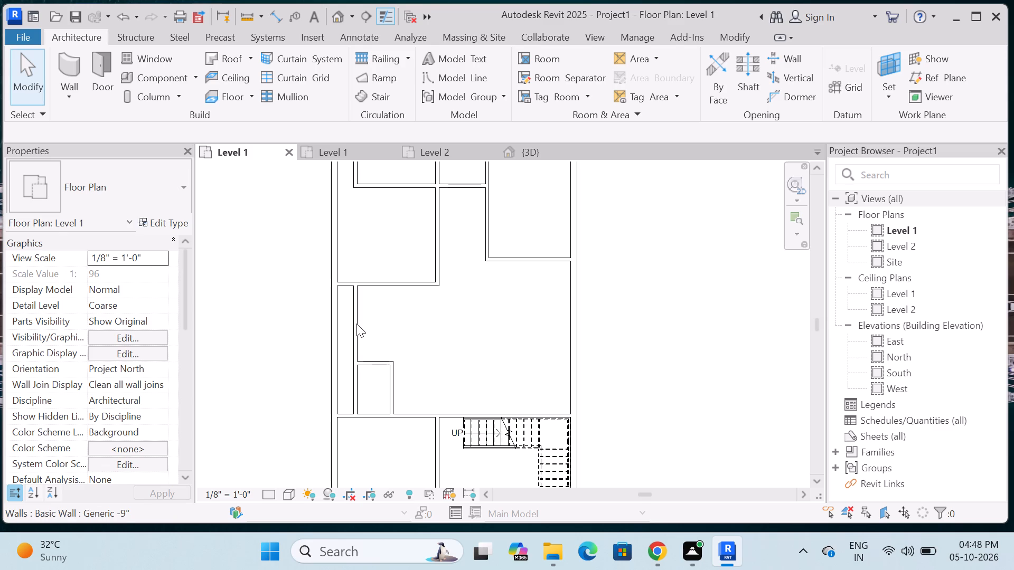
{"action": "scroll", "coordinate": [364, 329], "scroll_direction": "down", "scroll_amount": 3}
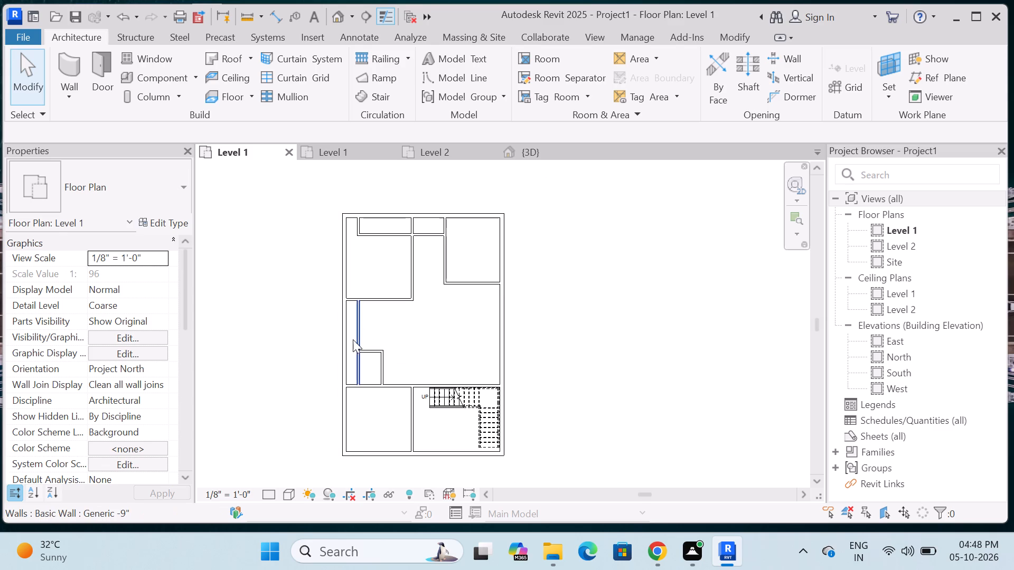
{"action": "scroll", "coordinate": [388, 312], "scroll_direction": "down", "scroll_amount": 3}
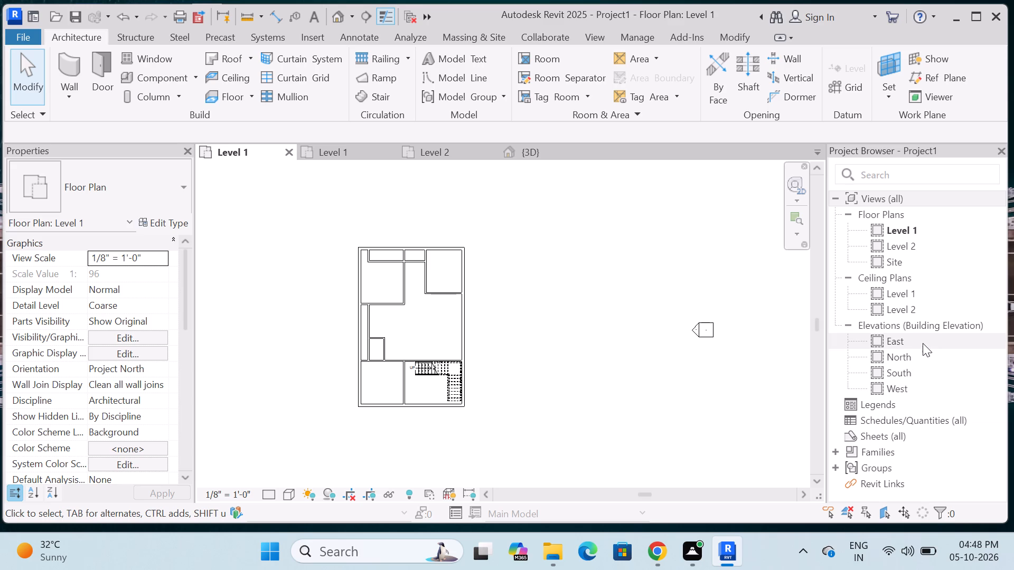
In the North elevation, add a level offset 10' above Level 2 from its line, with Create Plan View on.
{"action": "double_click", "coordinate": [905, 362]}
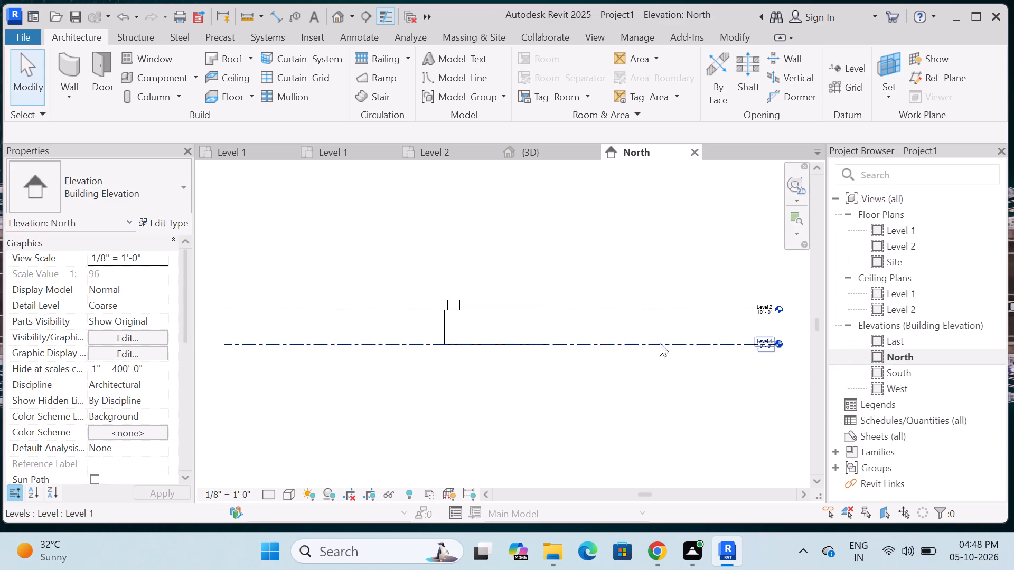
{"action": "scroll", "coordinate": [561, 327], "scroll_direction": "down", "scroll_amount": 3}
{"action": "scroll", "coordinate": [647, 312], "scroll_direction": "up", "scroll_amount": 3}
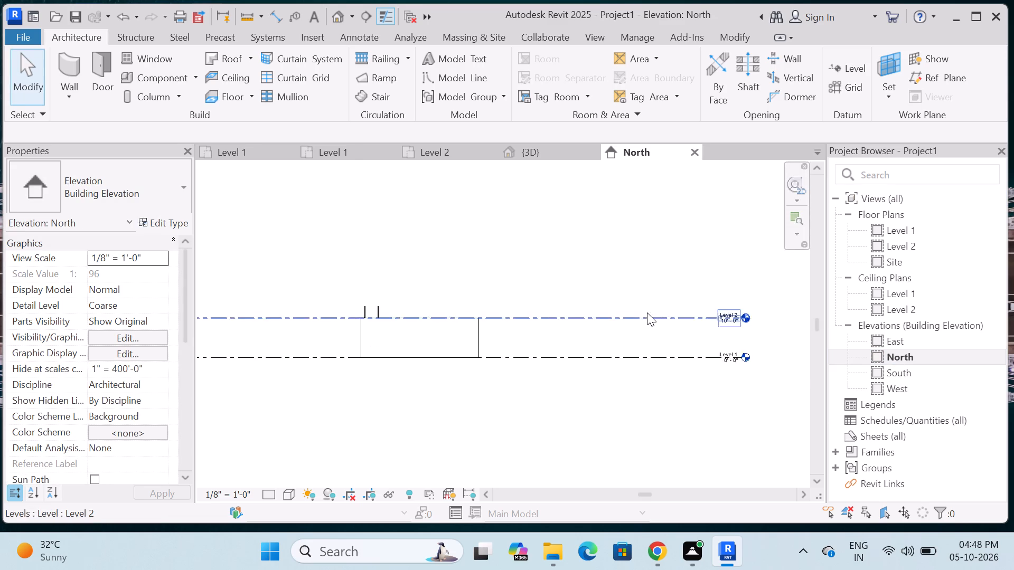
{"action": "scroll", "coordinate": [647, 312], "scroll_direction": "up", "scroll_amount": 4}
{"action": "left_click", "coordinate": [852, 70]}
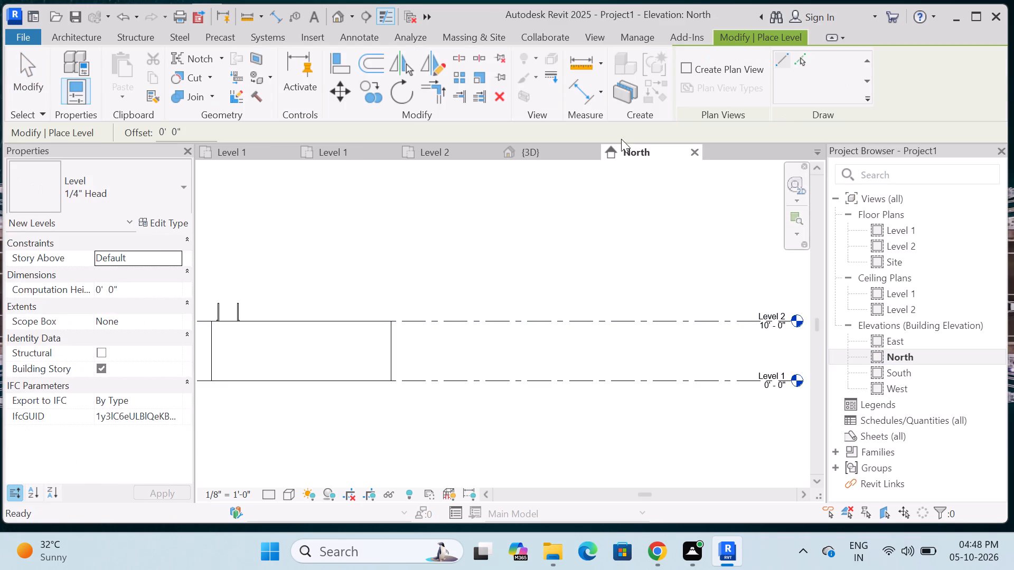
{"action": "left_click", "coordinate": [688, 69]}
{"action": "left_click", "coordinate": [803, 54]}
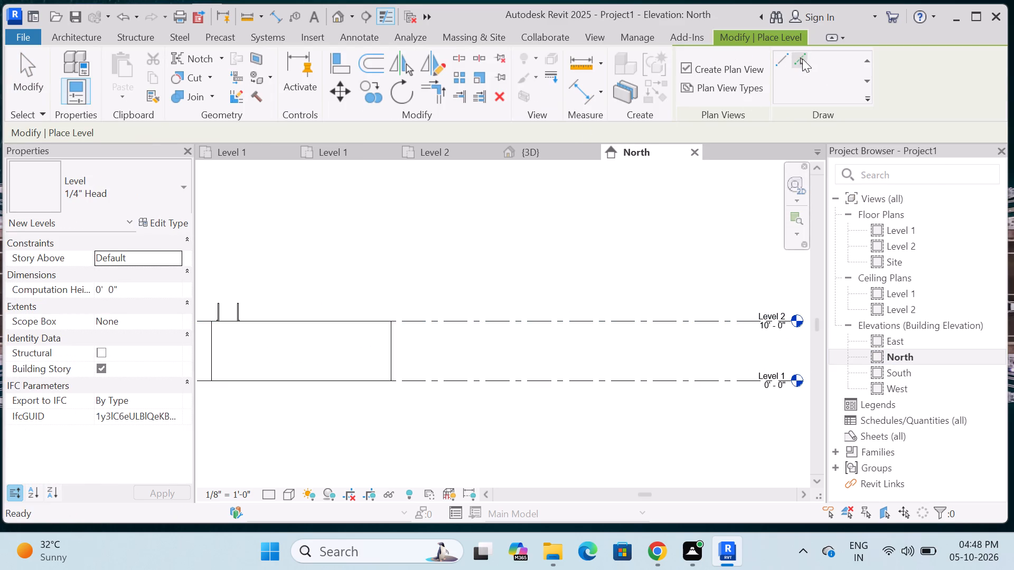
{"action": "left_click", "coordinate": [192, 134]}
{"action": "key", "text": "BackSpace"}
{"action": "key", "text": "BackSpace"}
{"action": "key", "text": "BackSpace"}
{"action": "key", "text": "BackSpace"}
{"action": "key", "text": "BackSpace"}
{"action": "key", "text": "BackSpace"}
{"action": "key", "text": "BackSpace"}
{"action": "key", "text": "BackSpace"}
{"action": "key", "text": "BackSpace"}
{"action": "key", "text": "BackSpace"}
{"action": "key", "text": "BackSpace"}
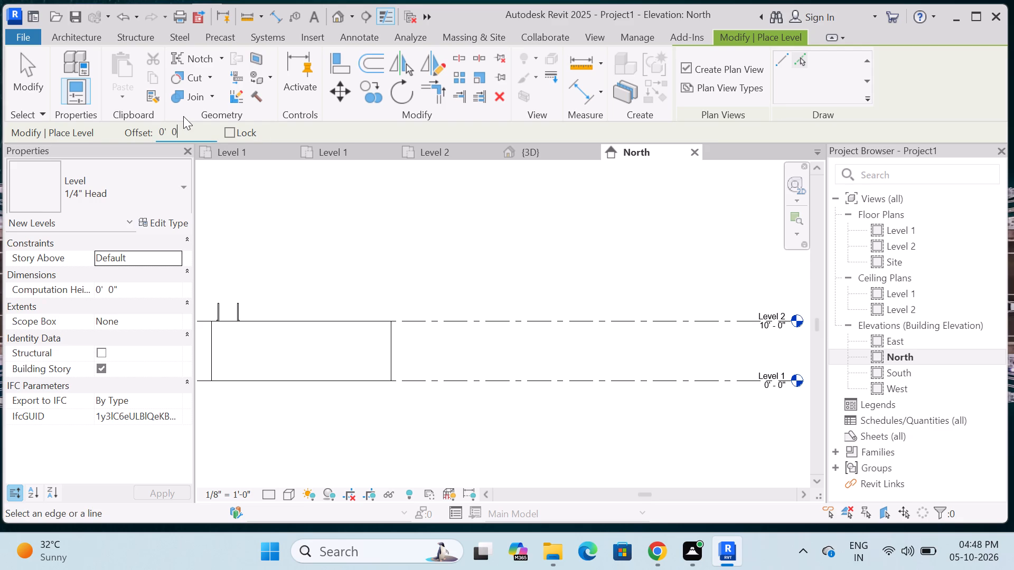
{"action": "key", "text": "1"}
{"action": "key", "text": "0"}
{"action": "key", "text": "apostrophe"}
{"action": "key", "text": "Return"}
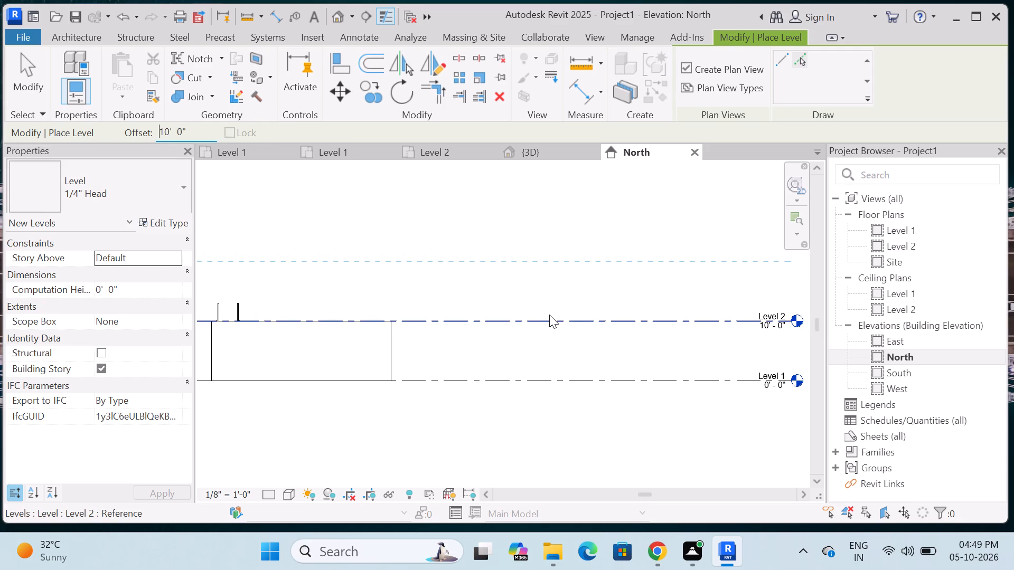
{"action": "left_click", "coordinate": [549, 315]}
{"action": "scroll", "coordinate": [613, 325], "scroll_direction": "down", "scroll_amount": 4}
{"action": "scroll", "coordinate": [489, 305], "scroll_direction": "down", "scroll_amount": 4}
{"action": "scroll", "coordinate": [483, 302], "scroll_direction": "up", "scroll_amount": 8}
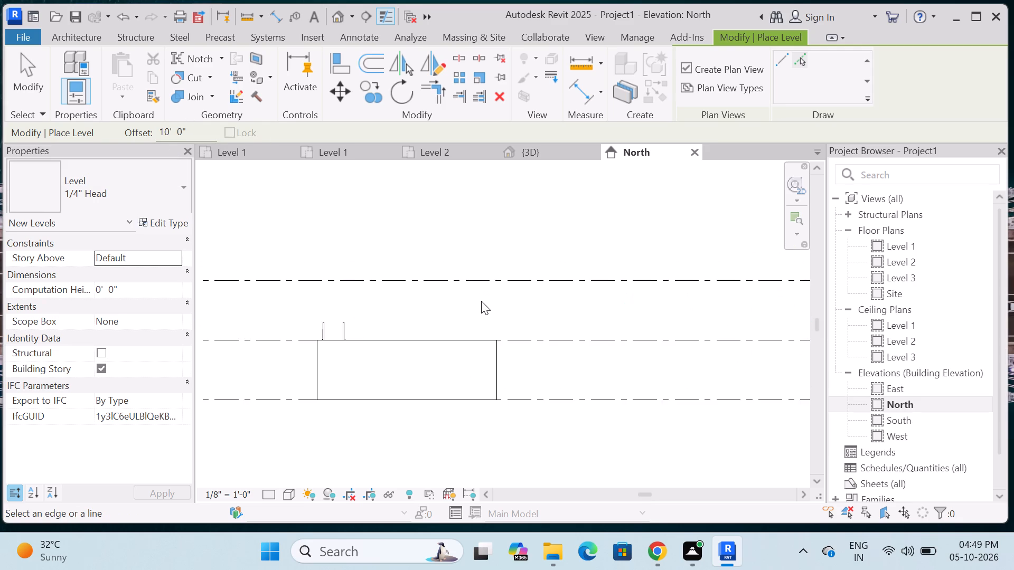
Add another level offset 10' above Level 3 from its line and finish the Level command.
{"action": "left_click", "coordinate": [514, 278]}
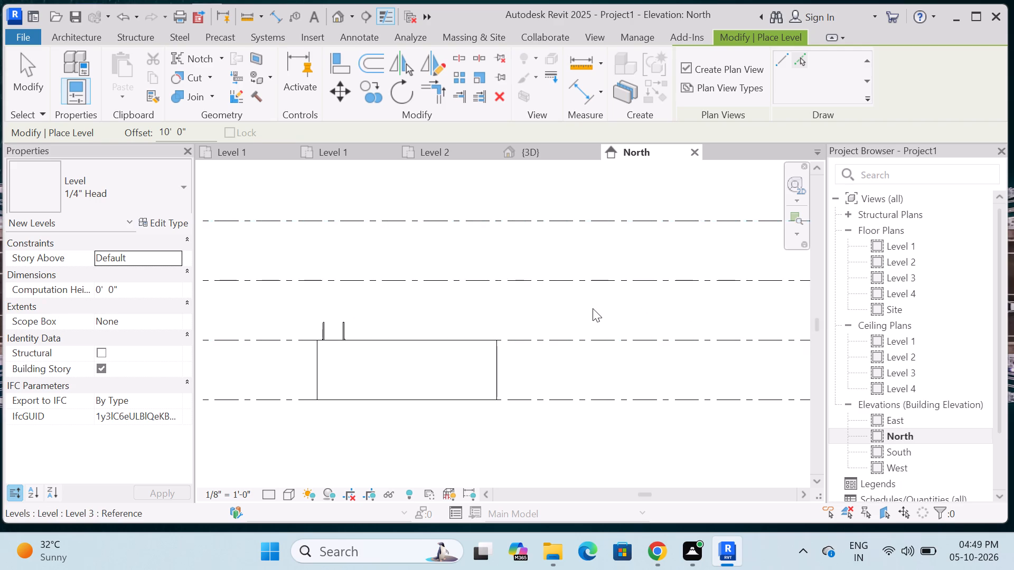
{"action": "scroll", "coordinate": [594, 310], "scroll_direction": "down", "scroll_amount": 8}
{"action": "scroll", "coordinate": [576, 289], "scroll_direction": "up", "scroll_amount": 8}
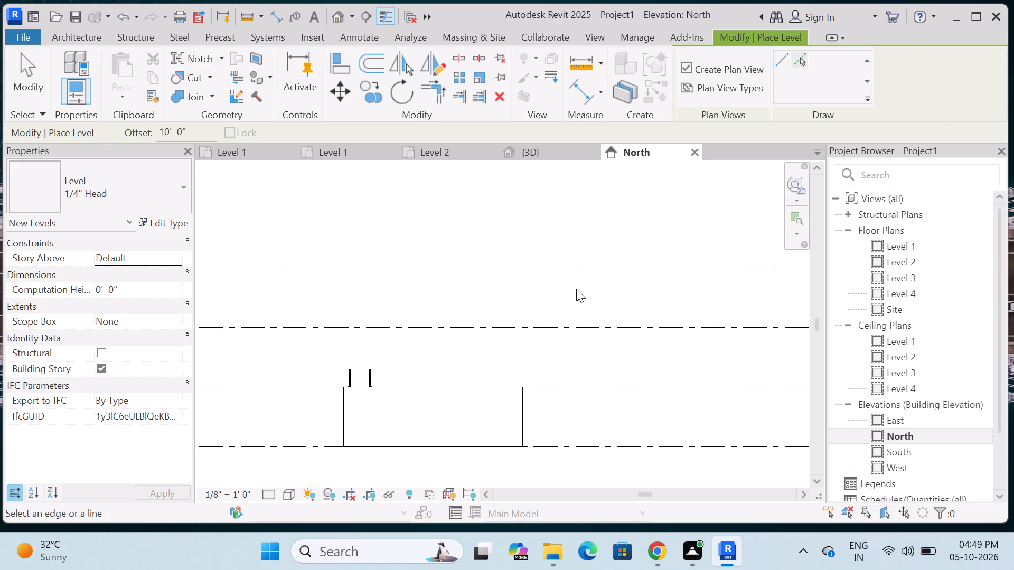
{"action": "key", "text": "Escape"}
{"action": "scroll", "coordinate": [548, 303], "scroll_direction": "down", "scroll_amount": 4}
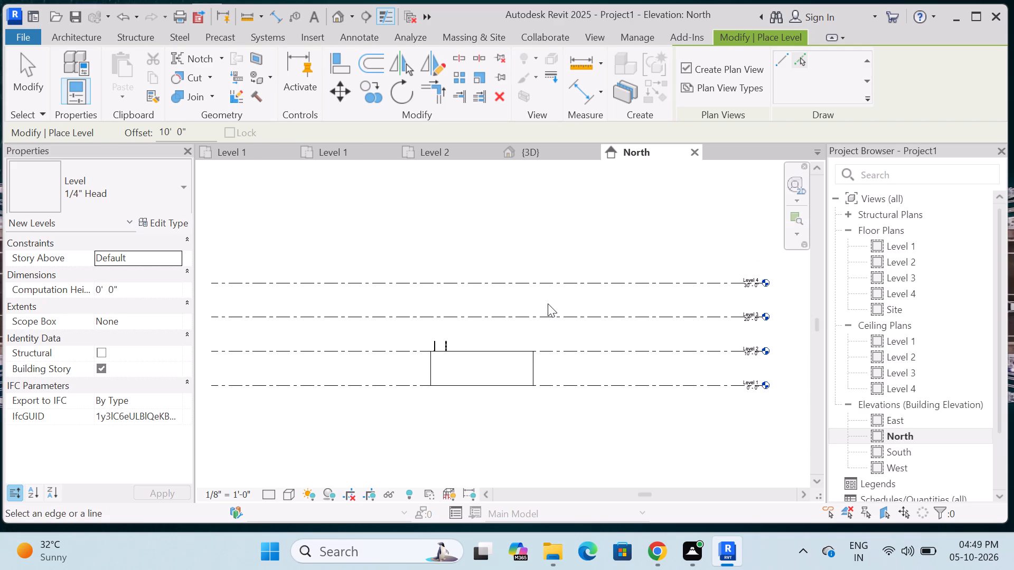
{"action": "key", "text": "Escape"}
Compare Project1's Level 1 plan with the 30x45 G+2 Level 1 plan, and examine Project1's South elevation and Level 2 plan.
{"action": "left_click", "coordinate": [848, 323]}
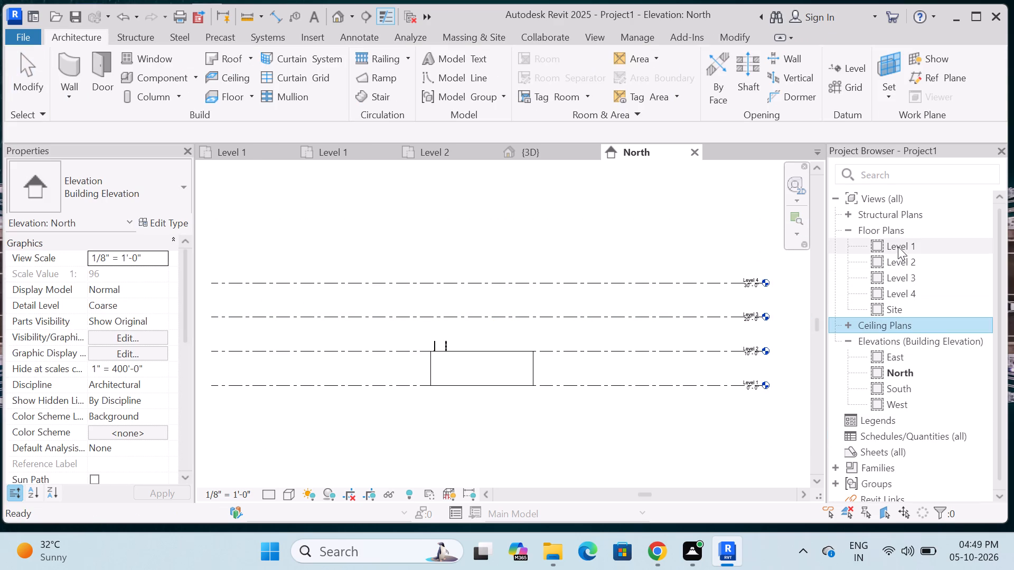
{"action": "double_click", "coordinate": [898, 246]}
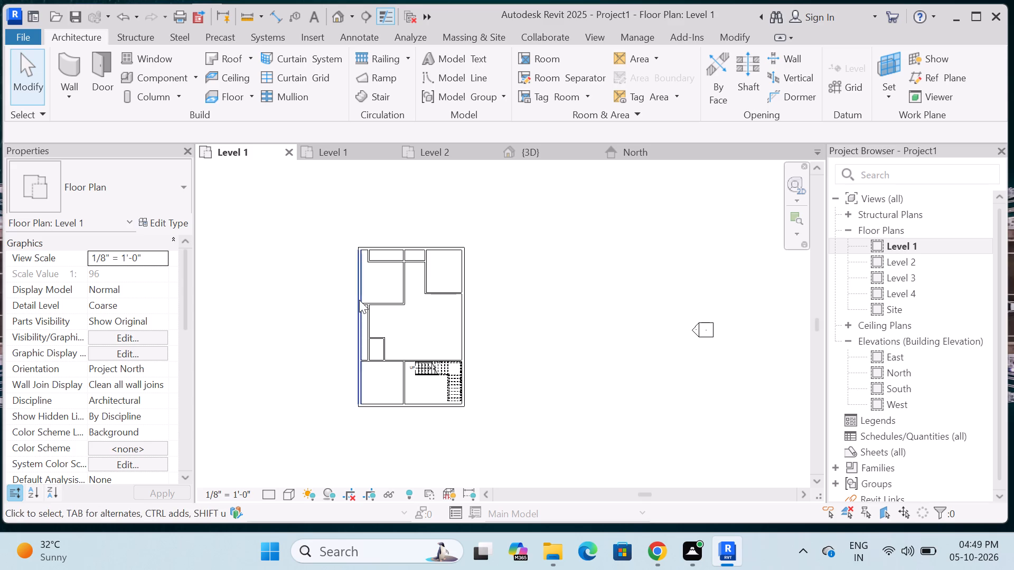
{"action": "scroll", "coordinate": [359, 304], "scroll_direction": "up", "scroll_amount": 4}
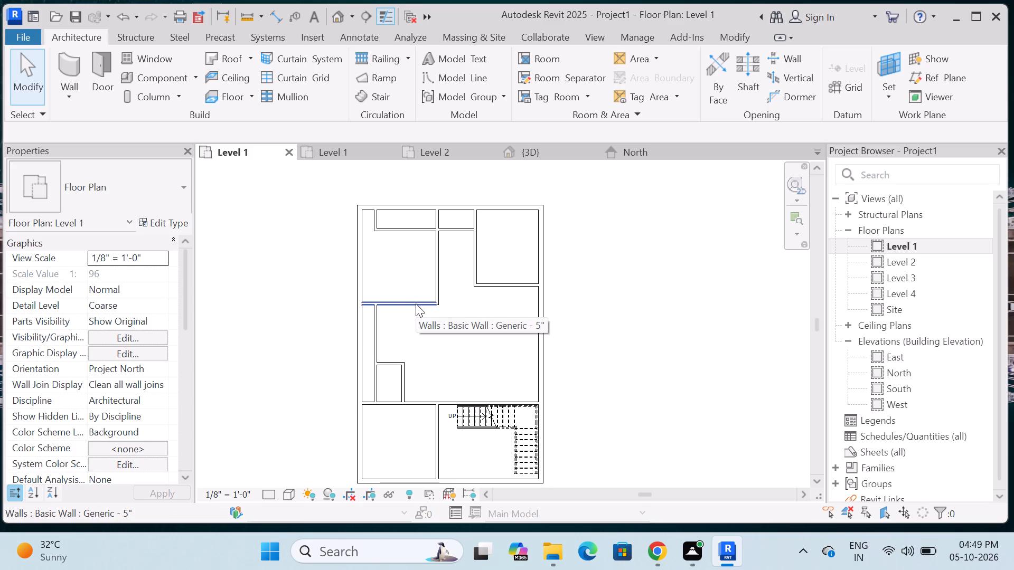
{"action": "scroll", "coordinate": [419, 303], "scroll_direction": "down", "scroll_amount": 7}
{"action": "scroll", "coordinate": [416, 303], "scroll_direction": "up", "scroll_amount": 2}
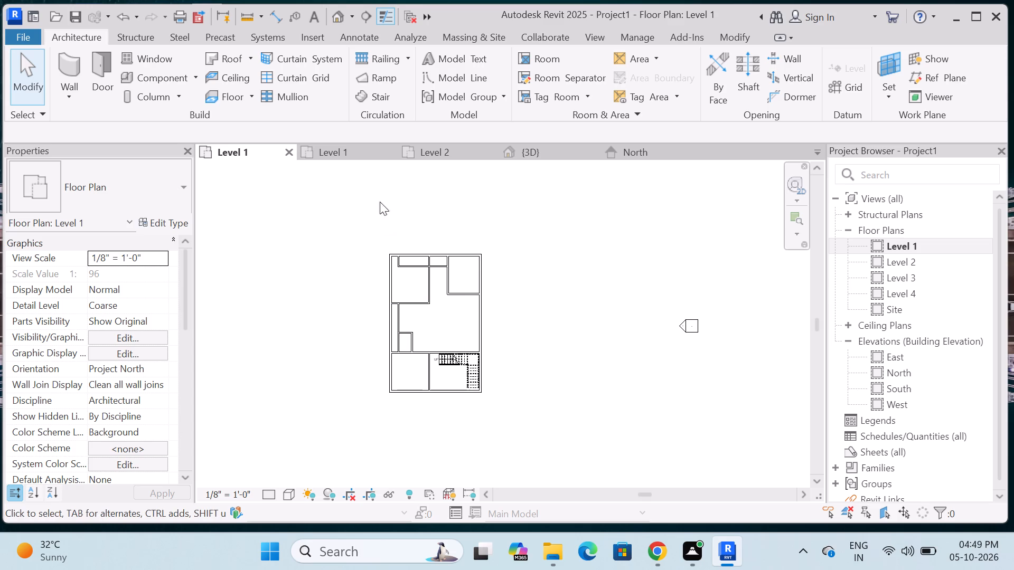
{"action": "left_click", "coordinate": [338, 154]}
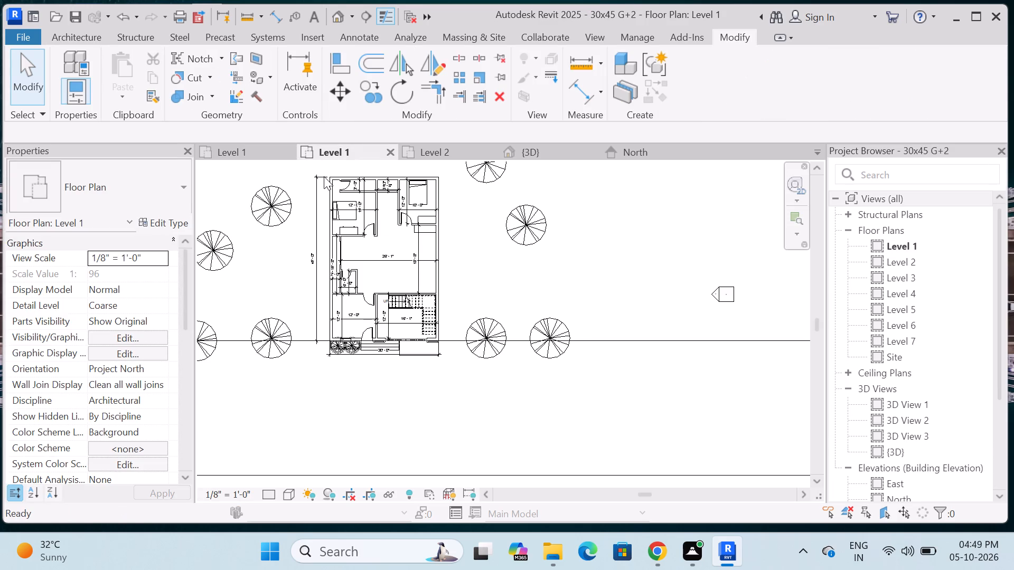
{"action": "left_click", "coordinate": [258, 151]}
{"action": "double_click", "coordinate": [928, 386]}
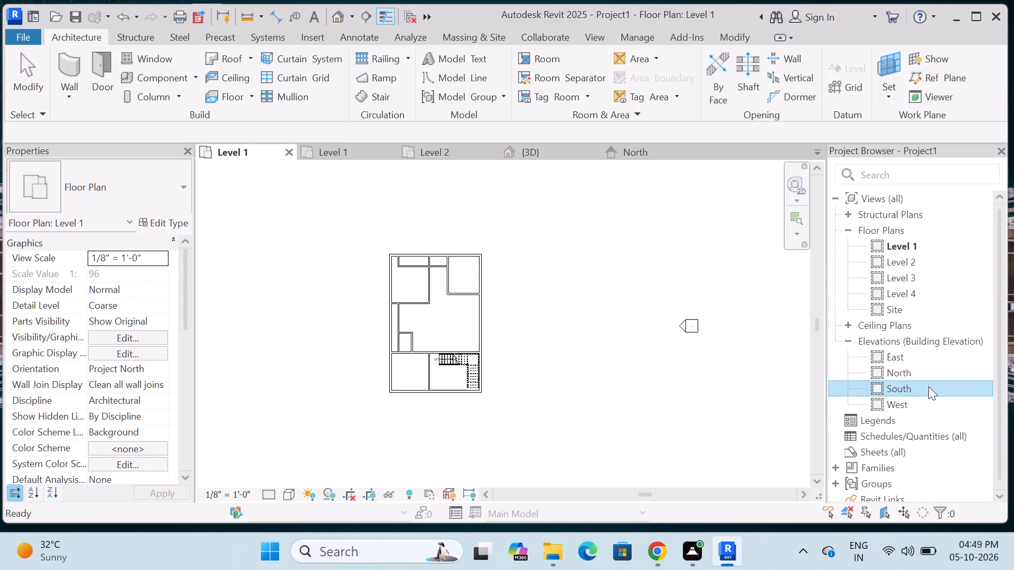
{"action": "scroll", "coordinate": [522, 362], "scroll_direction": "up", "scroll_amount": 3}
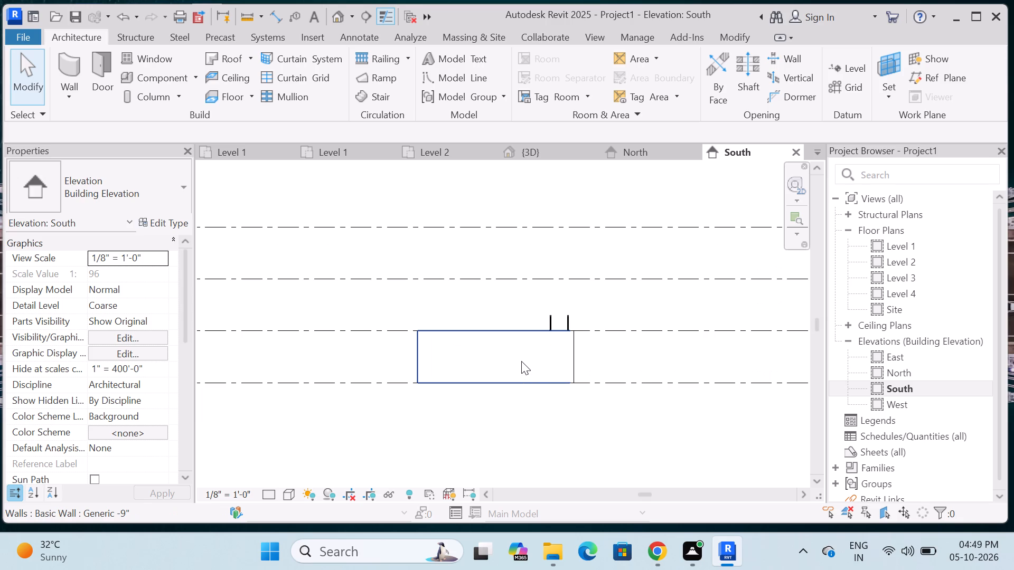
{"action": "left_click", "coordinate": [886, 251]}
{"action": "left_click", "coordinate": [880, 270]}
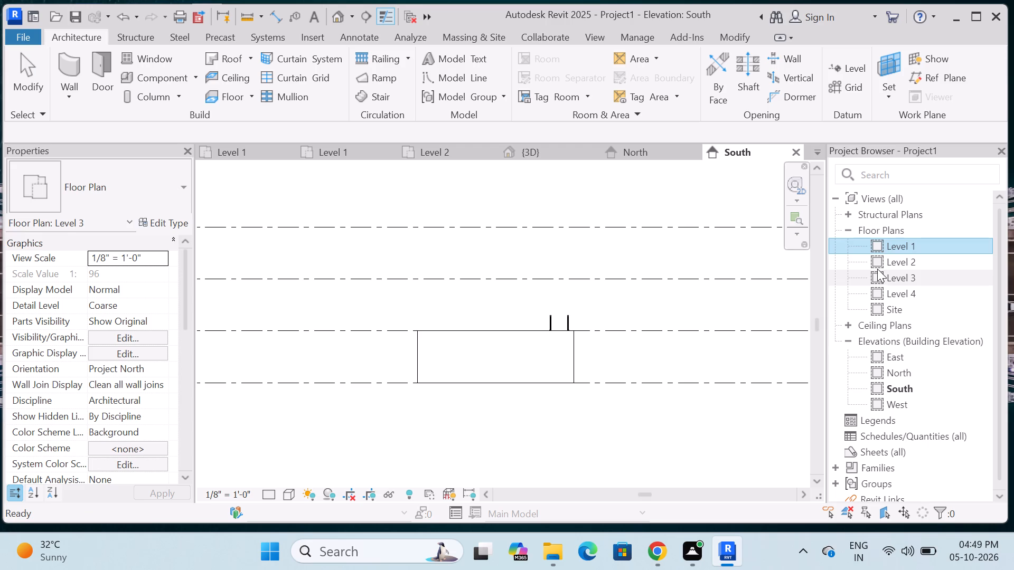
{"action": "double_click", "coordinate": [874, 262]}
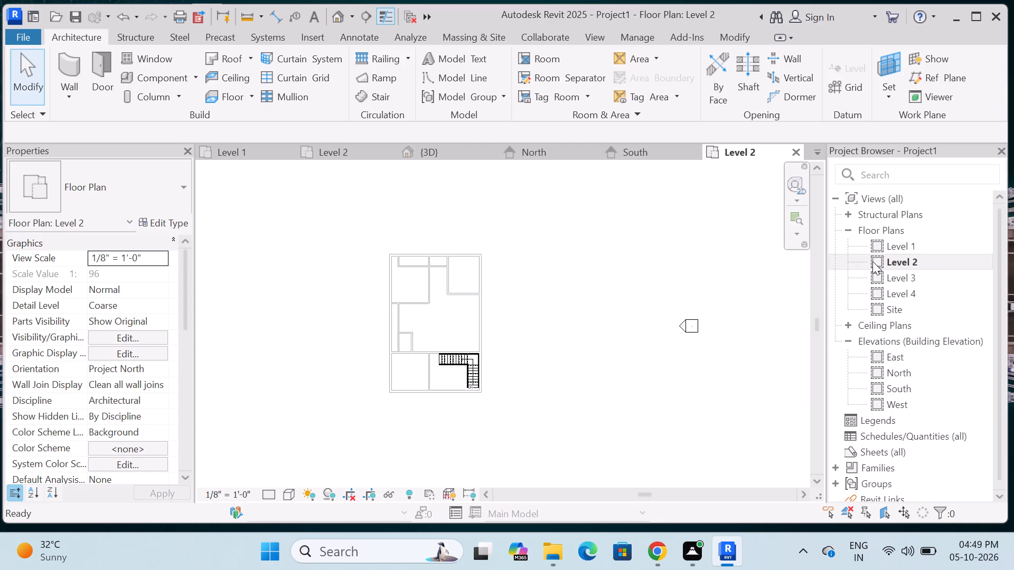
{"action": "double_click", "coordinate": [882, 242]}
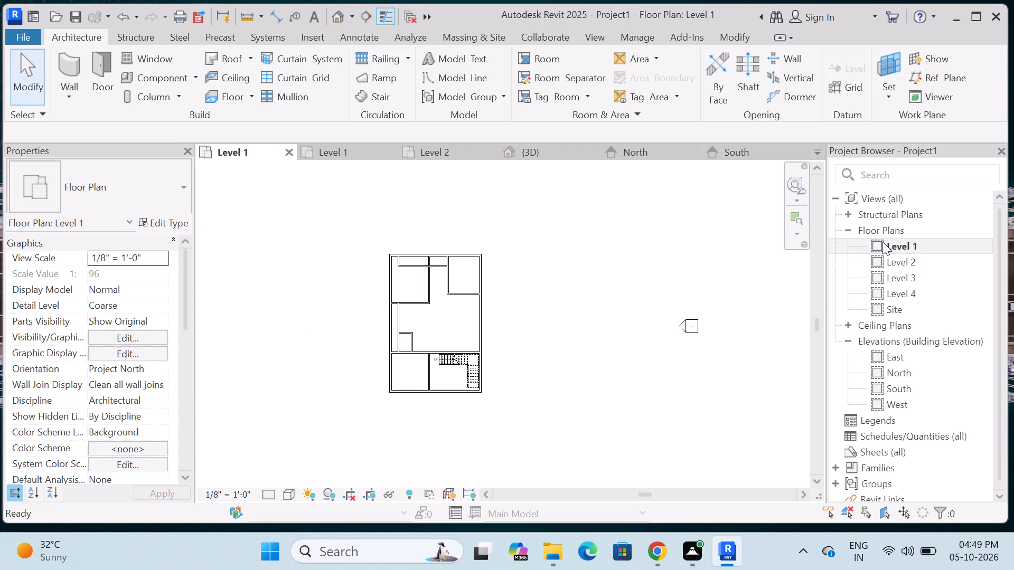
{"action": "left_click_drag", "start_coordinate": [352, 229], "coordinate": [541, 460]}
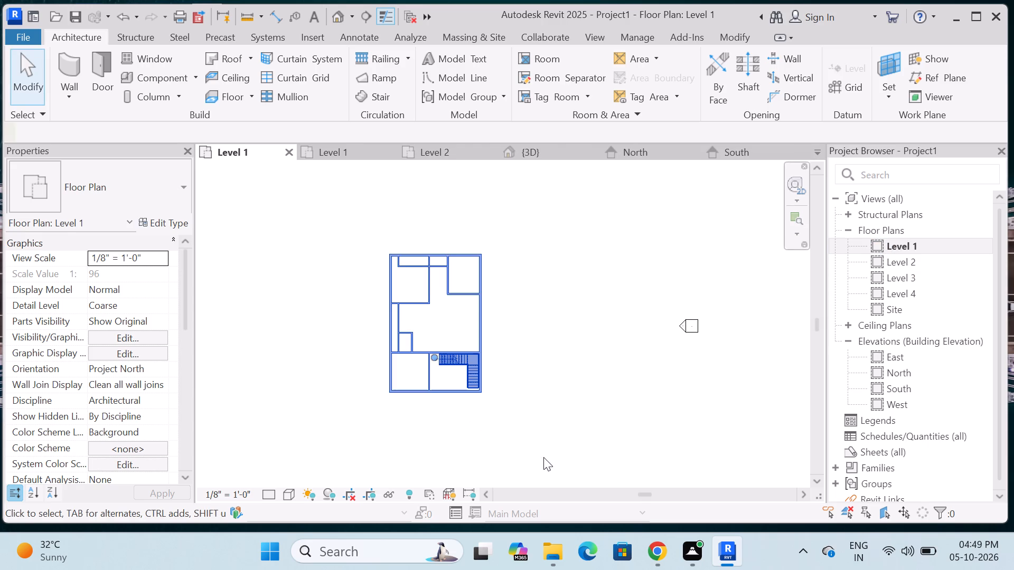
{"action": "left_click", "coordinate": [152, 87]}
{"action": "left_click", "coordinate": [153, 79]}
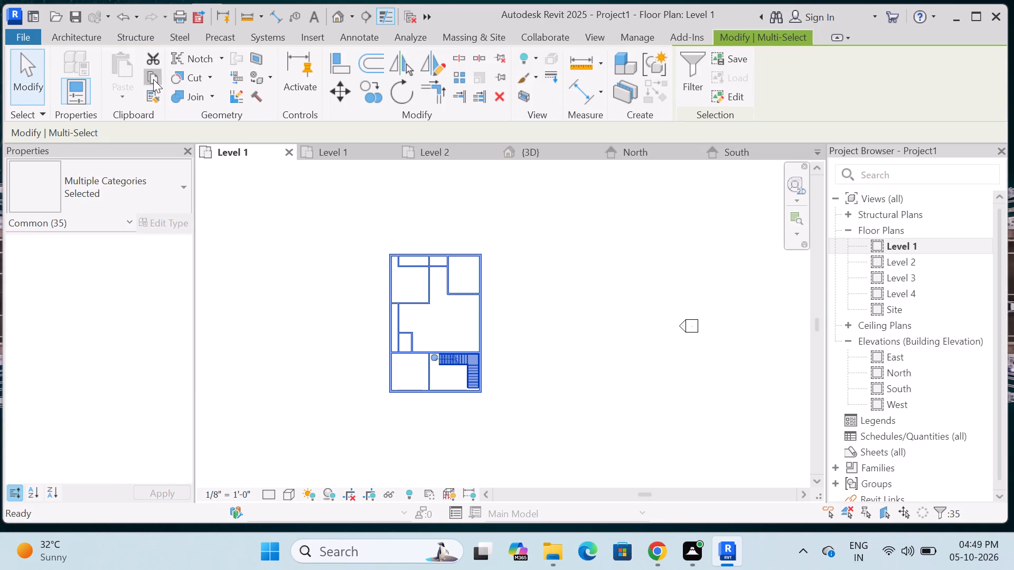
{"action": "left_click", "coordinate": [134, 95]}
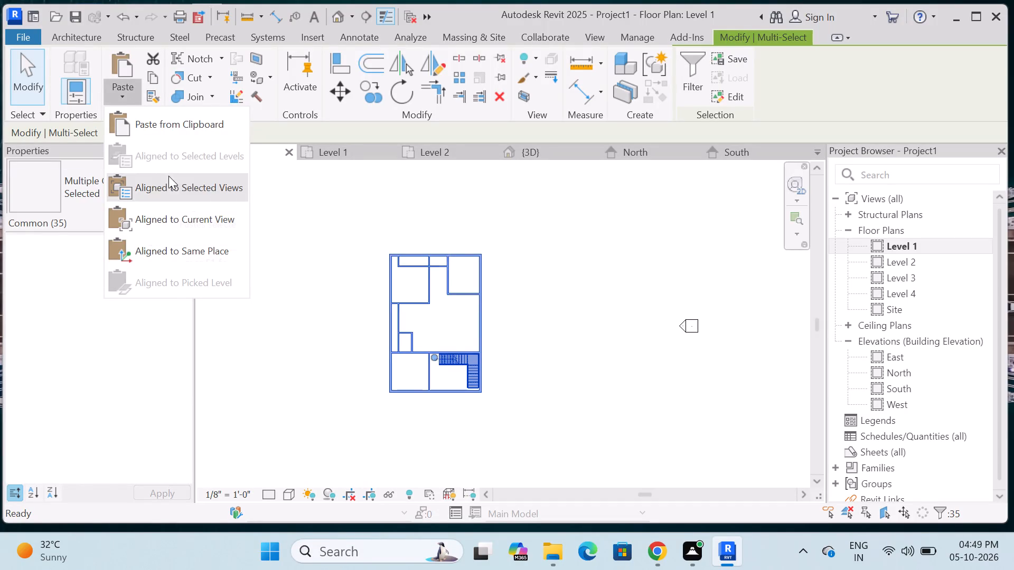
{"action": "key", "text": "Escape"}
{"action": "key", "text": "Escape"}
In the South elevation, copy the ground-floor walls and stair and paste them aligned to Level 2.
{"action": "double_click", "coordinate": [925, 396]}
{"action": "double_click", "coordinate": [922, 389]}
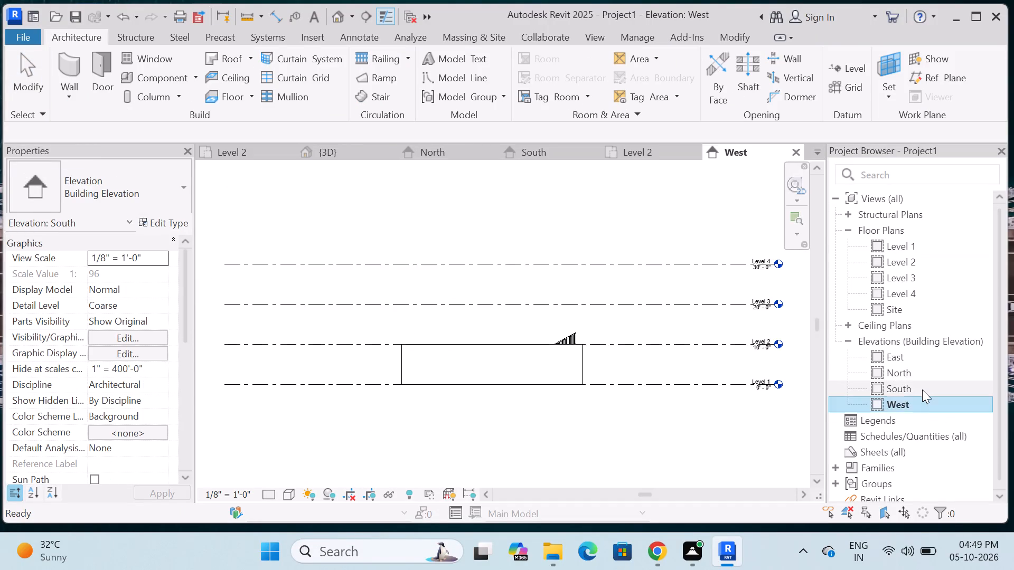
{"action": "left_click_drag", "start_coordinate": [388, 292], "coordinate": [621, 422]}
{"action": "left_click", "coordinate": [151, 75]}
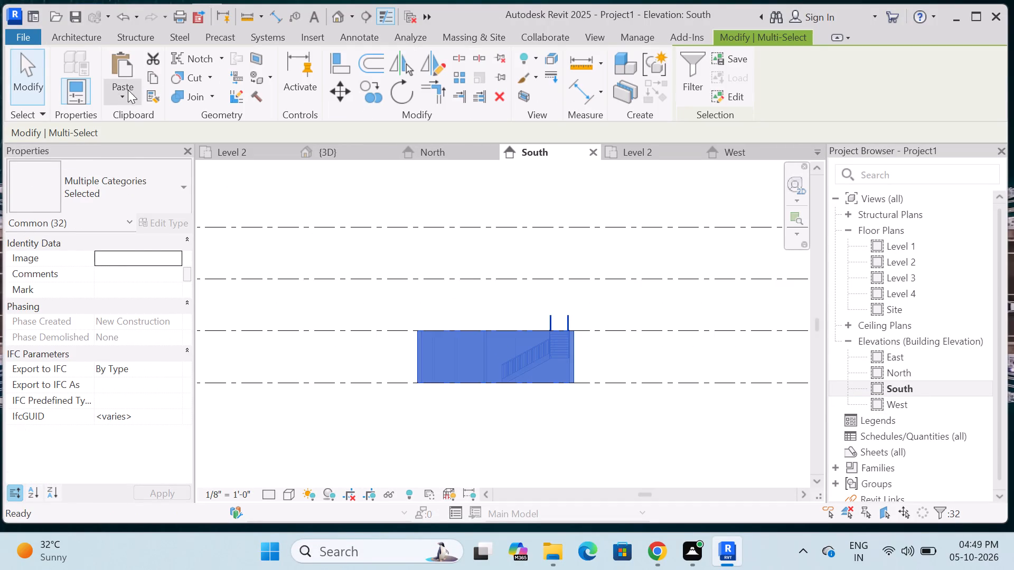
{"action": "left_click", "coordinate": [119, 96]}
{"action": "left_click", "coordinate": [153, 148]}
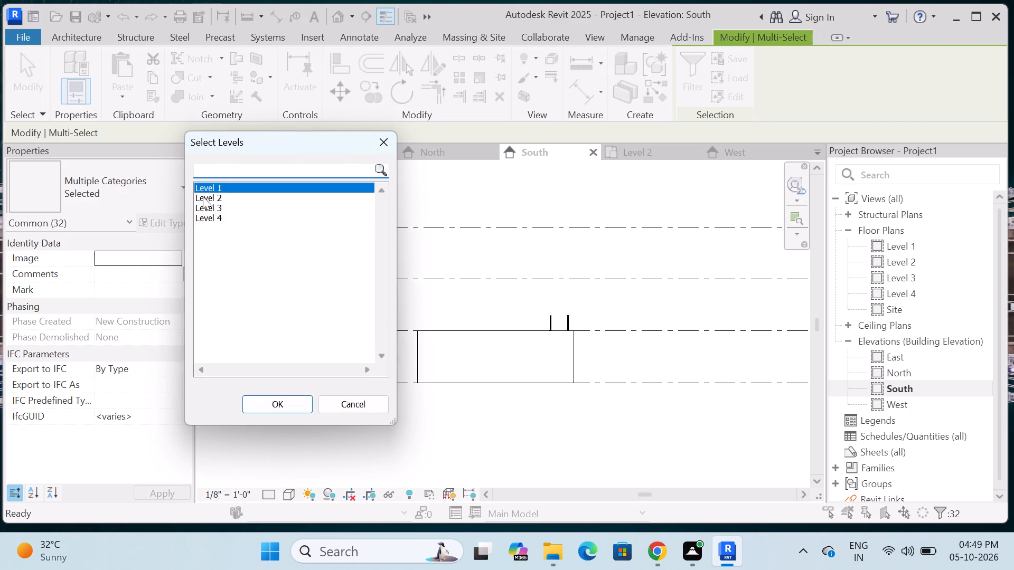
{"action": "left_click", "coordinate": [213, 198]}
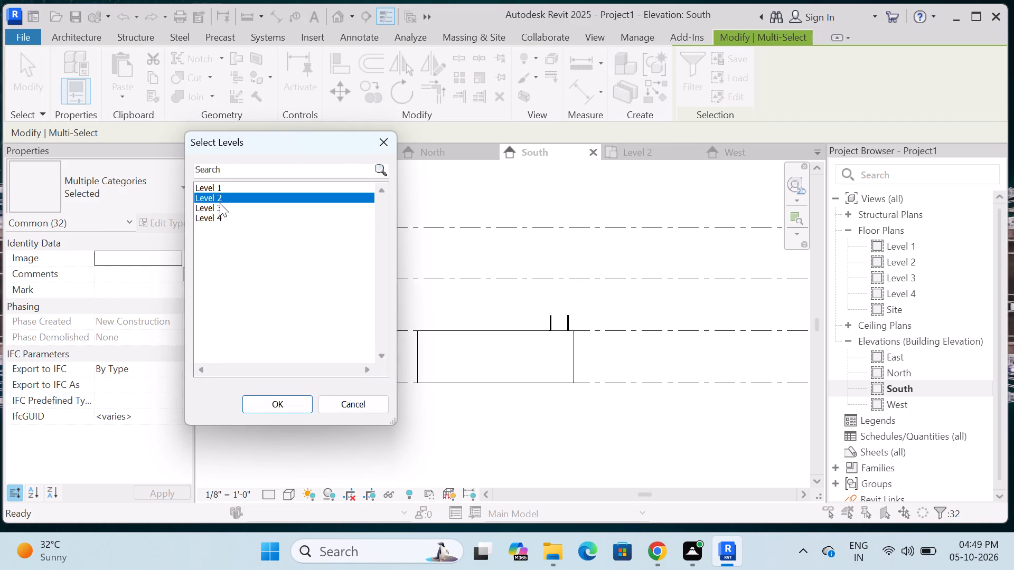
{"action": "left_click", "coordinate": [275, 399]}
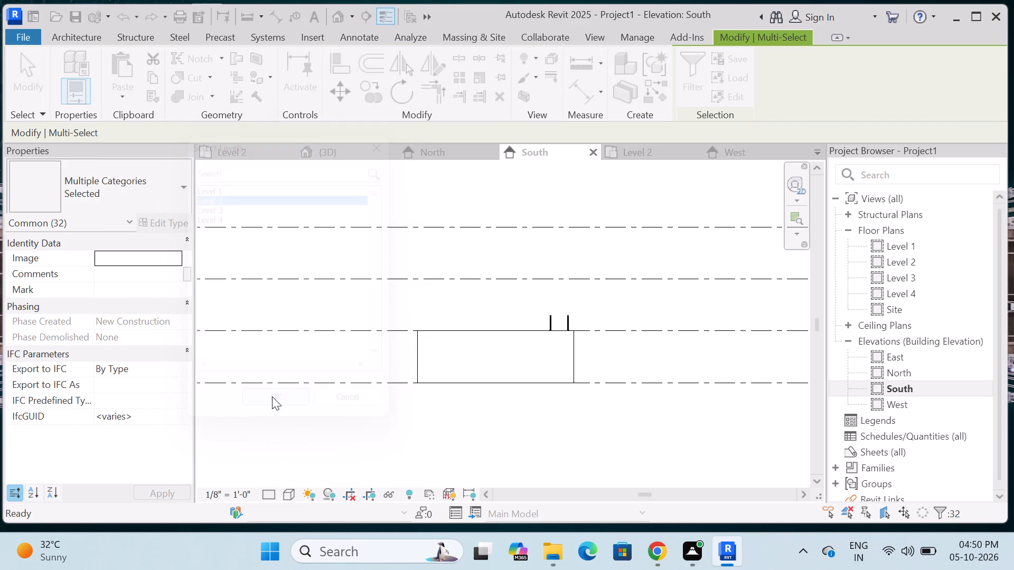
{"action": "key", "text": "Escape"}
{"action": "key", "text": "Escape"}
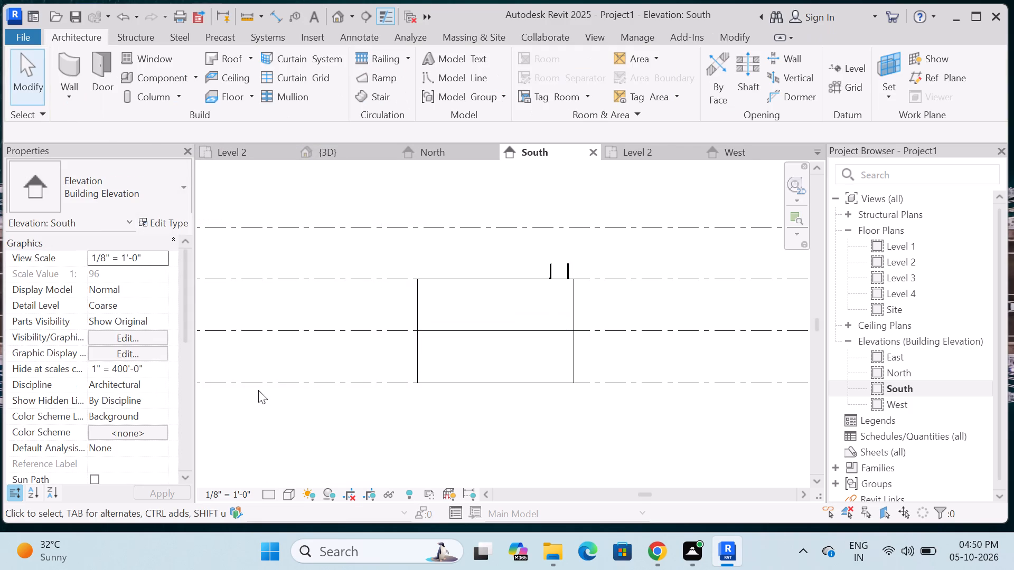
Check Project1's Level 2 and Level 1 plans against the 30x45 G+2 3D view, and close that 3D view.
{"action": "left_click", "coordinate": [308, 147]}
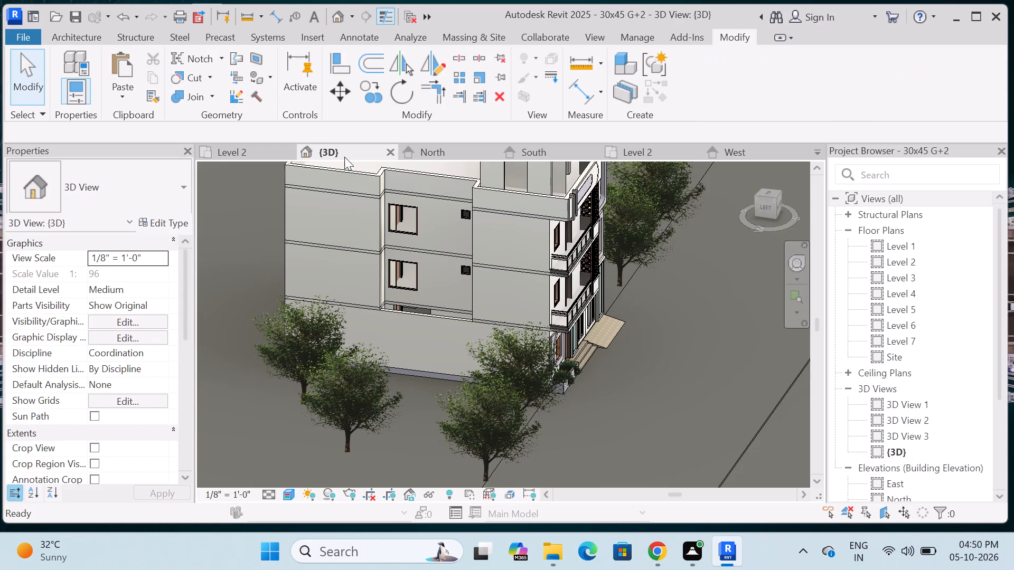
{"action": "left_click", "coordinate": [636, 148]}
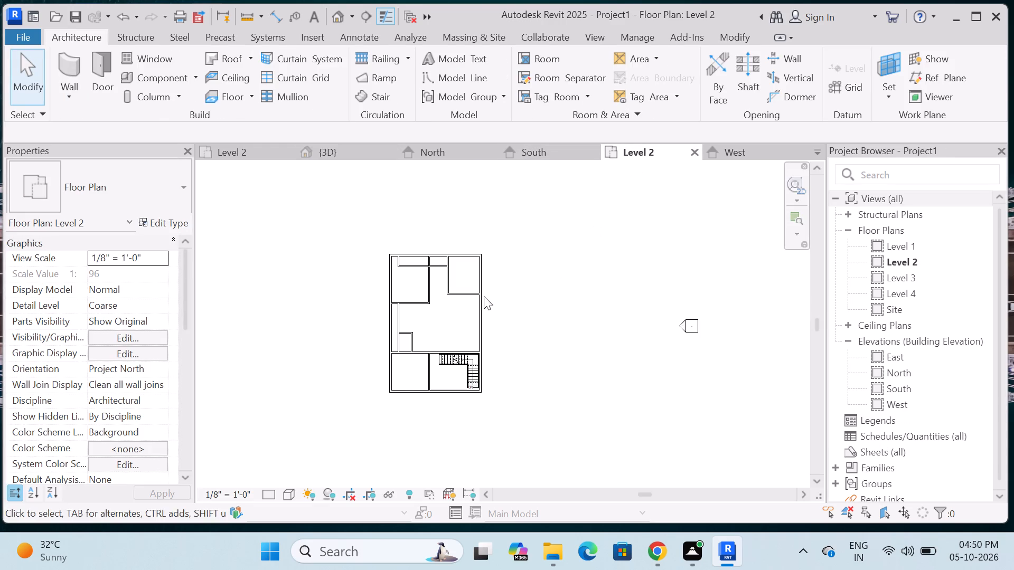
{"action": "double_click", "coordinate": [900, 244]}
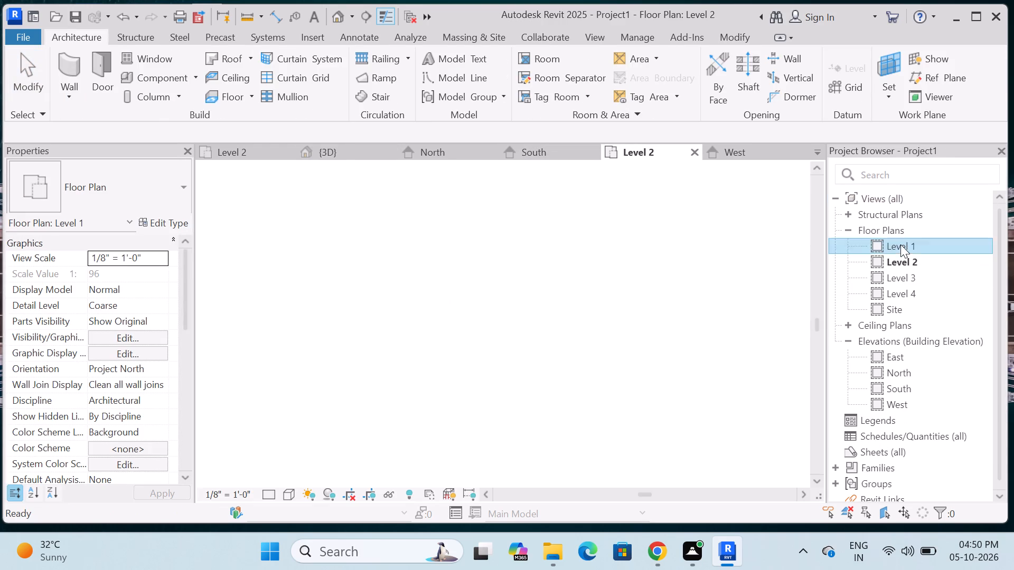
{"action": "scroll", "coordinate": [415, 329], "scroll_direction": "up", "scroll_amount": 4}
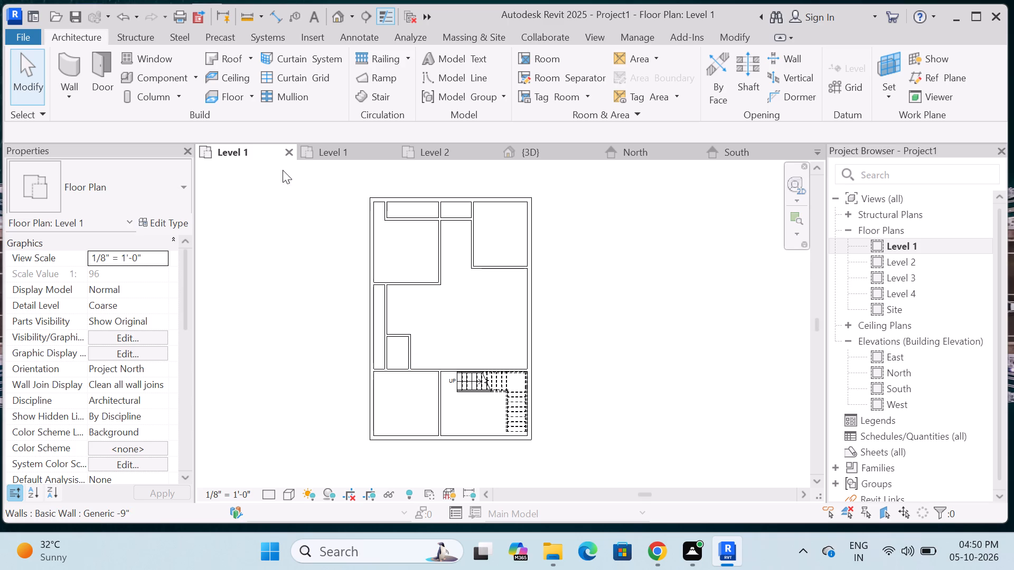
{"action": "left_click", "coordinate": [594, 154]}
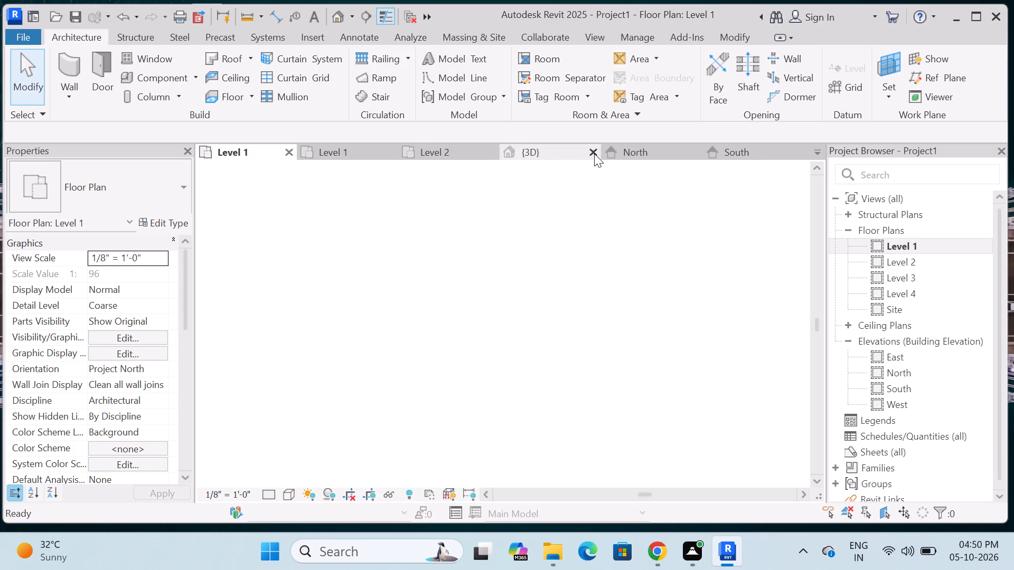
Examine Project1's Level 1, Level 2 and Level 3 floor plans and the two-storey building in its 3D view.
{"action": "left_click", "coordinate": [594, 156]}
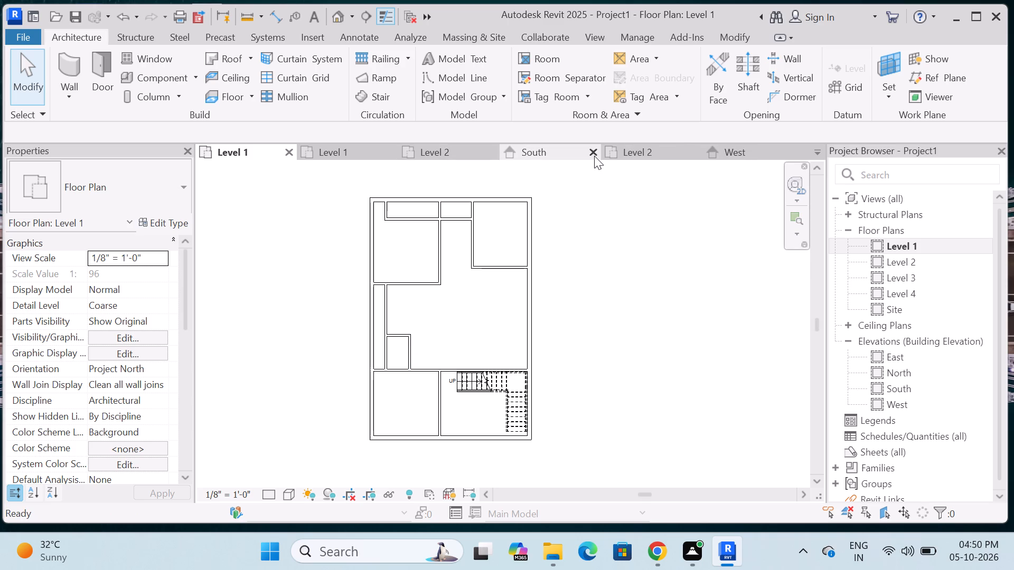
{"action": "double_click", "coordinate": [899, 259]}
{"action": "double_click", "coordinate": [897, 273]}
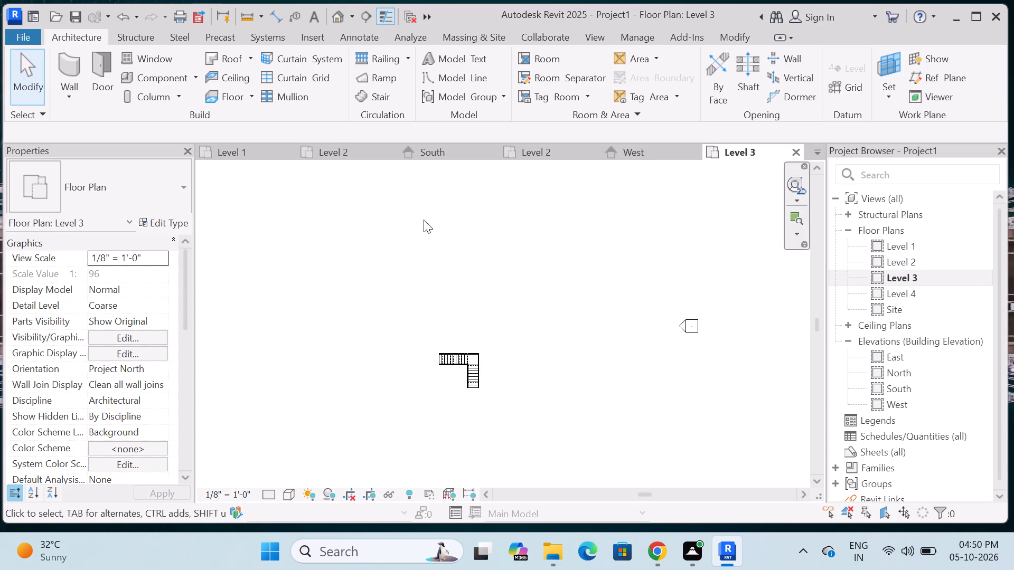
{"action": "double_click", "coordinate": [929, 246]}
{"action": "scroll", "coordinate": [449, 272], "scroll_direction": "down", "scroll_amount": 4}
{"action": "scroll", "coordinate": [458, 340], "scroll_direction": "up", "scroll_amount": 4}
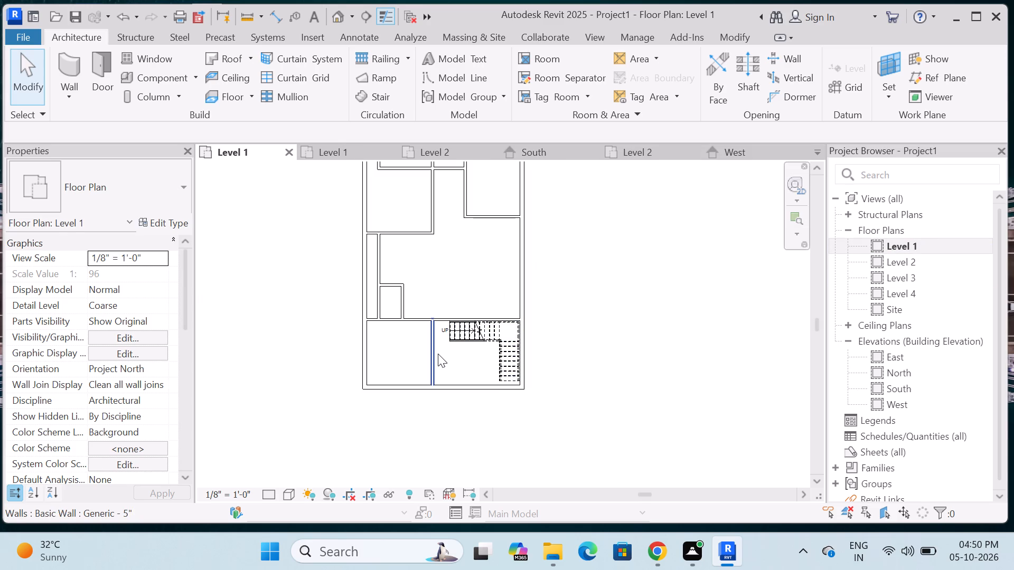
{"action": "scroll", "coordinate": [419, 362], "scroll_direction": "down", "scroll_amount": 2}
{"action": "scroll", "coordinate": [412, 369], "scroll_direction": "up", "scroll_amount": 1}
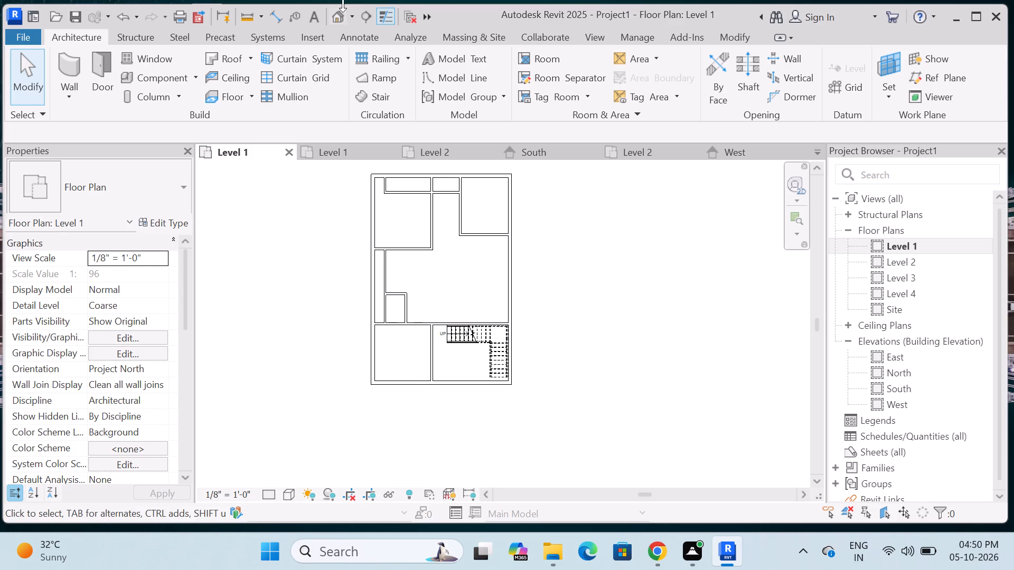
{"action": "left_click", "coordinate": [338, 23]}
{"action": "scroll", "coordinate": [475, 365], "scroll_direction": "up", "scroll_amount": 5}
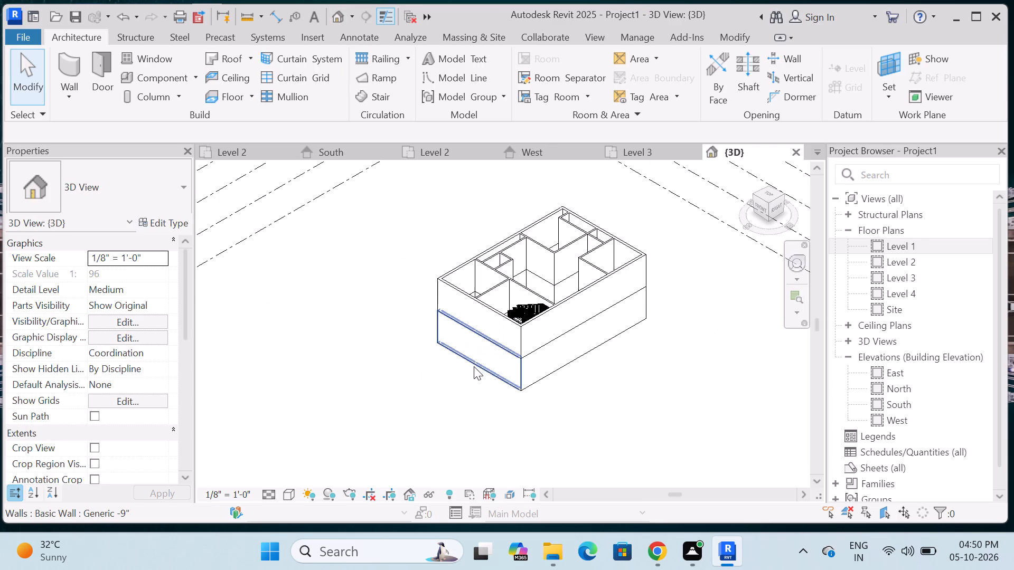
{"action": "middle_click_drag", "start_coordinate": [459, 386], "coordinate": [736, 349], "text": "shift"}
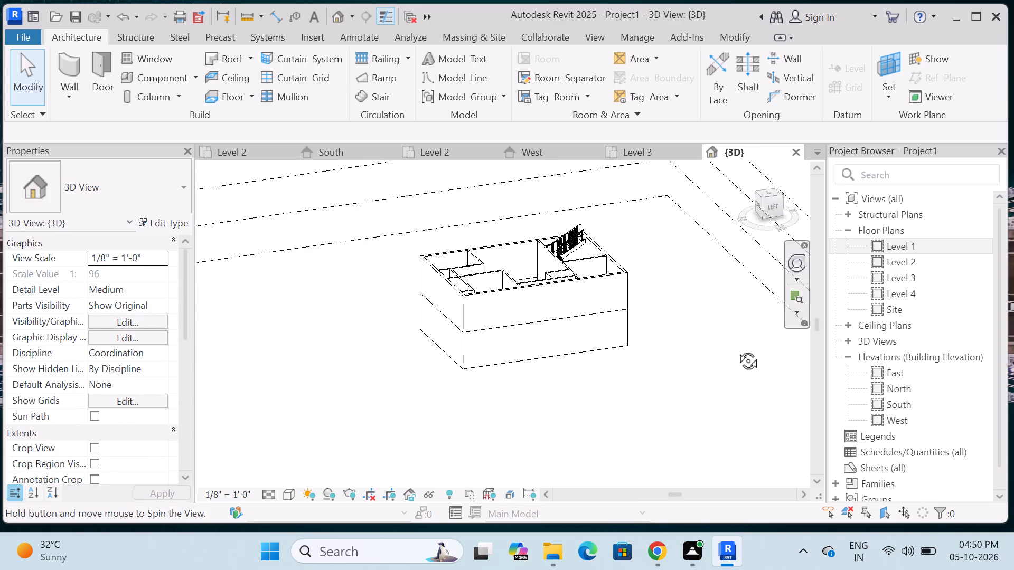
{"action": "middle_click_drag", "start_coordinate": [736, 349], "coordinate": [706, 331], "text": "shift"}
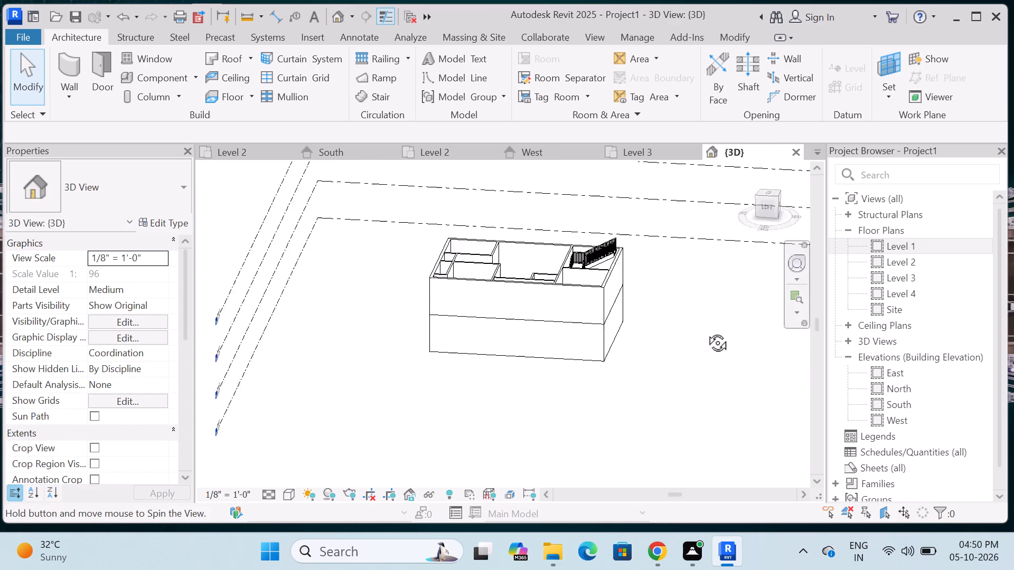
{"action": "middle_click_drag", "start_coordinate": [706, 331], "coordinate": [701, 363], "text": "shift"}
{"action": "scroll", "coordinate": [524, 307], "scroll_direction": "up", "scroll_amount": 4}
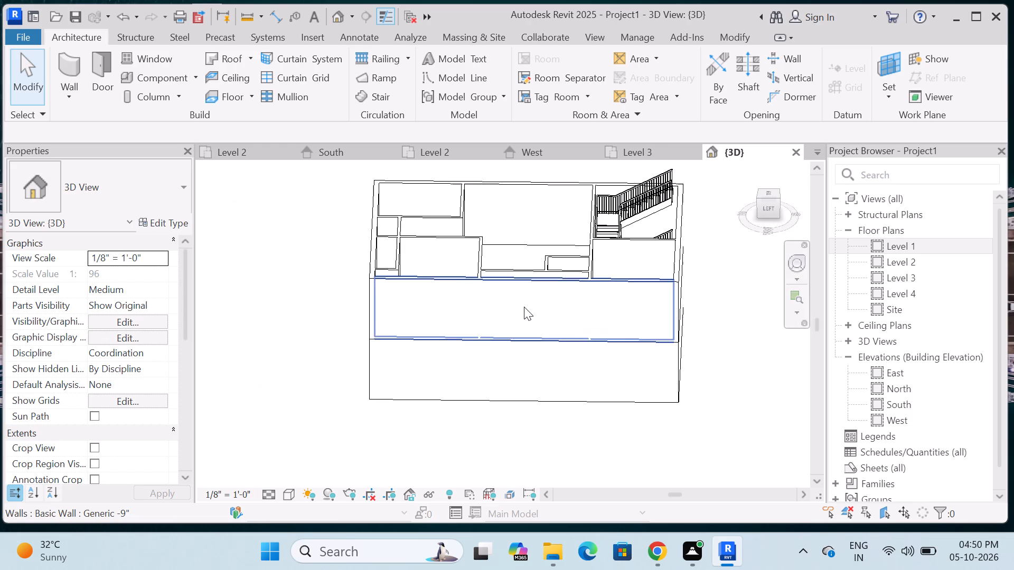
In the Level 2 plan, split the west exterior wall at the upper bedroom's south wall and at the front rooms' north wall.
{"action": "double_click", "coordinate": [894, 259]}
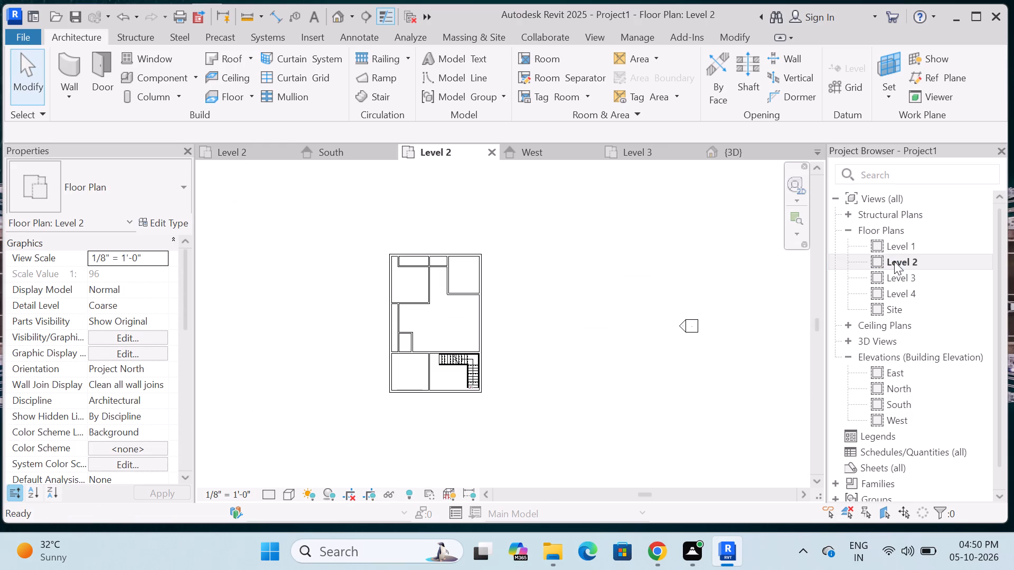
{"action": "scroll", "coordinate": [379, 317], "scroll_direction": "up", "scroll_amount": 14}
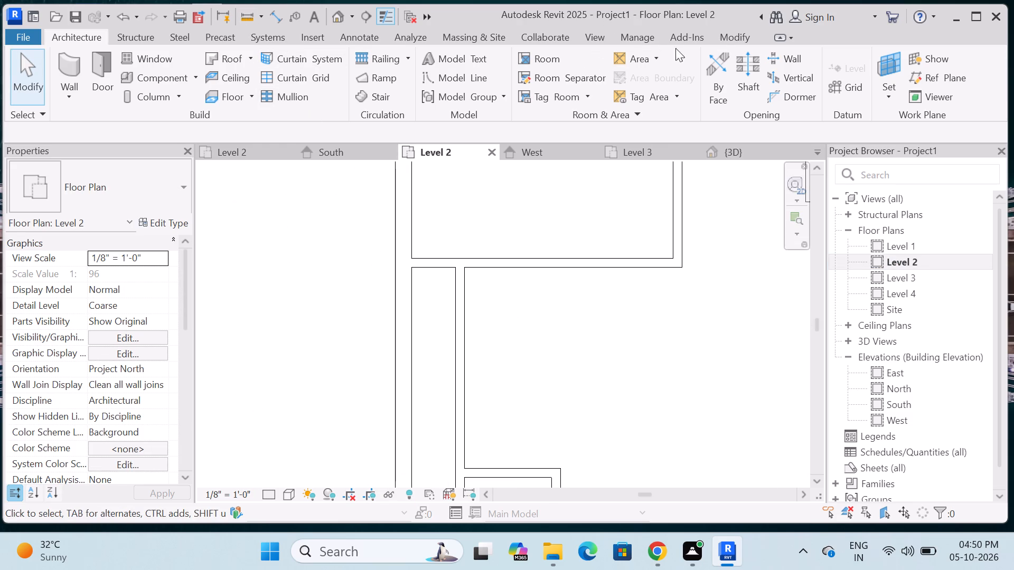
{"action": "left_click", "coordinate": [721, 36]}
{"action": "left_click", "coordinate": [459, 59]}
{"action": "scroll", "coordinate": [396, 265], "scroll_direction": "up", "scroll_amount": 14}
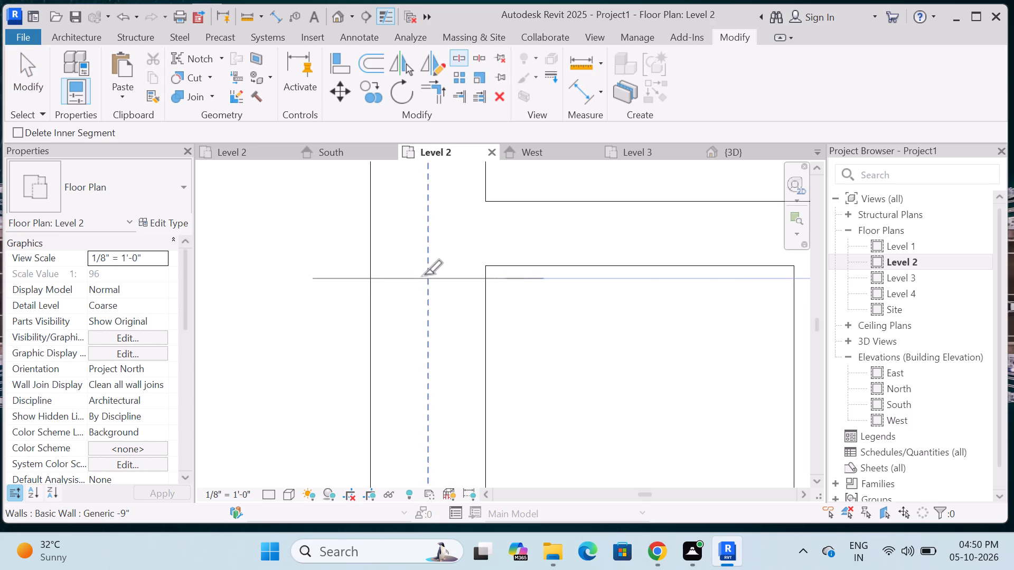
{"action": "left_click", "coordinate": [429, 263]}
{"action": "scroll", "coordinate": [429, 263], "scroll_direction": "down", "scroll_amount": 10}
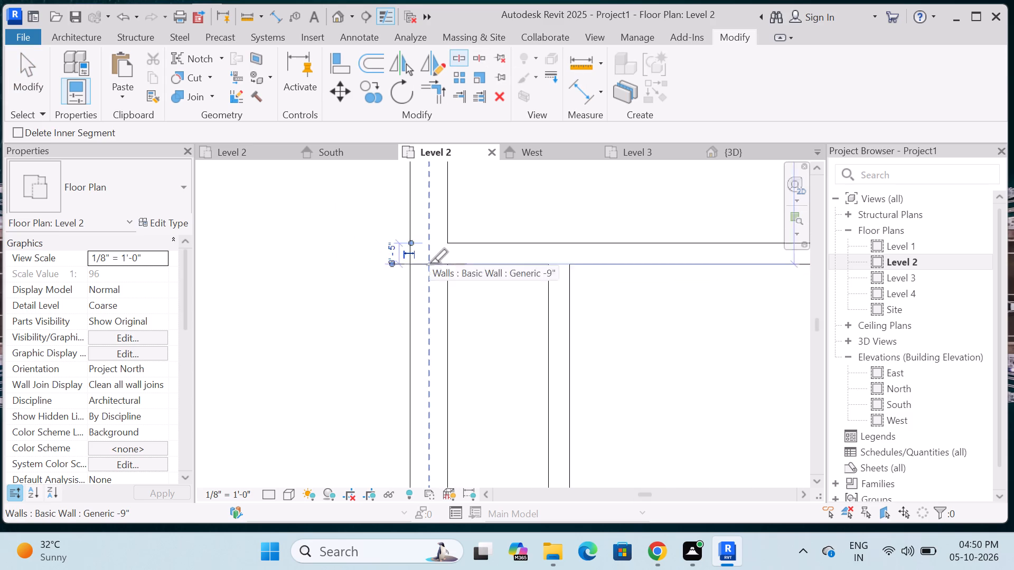
{"action": "scroll", "coordinate": [429, 263], "scroll_direction": "down", "scroll_amount": 12}
{"action": "scroll", "coordinate": [425, 372], "scroll_direction": "up", "scroll_amount": 12}
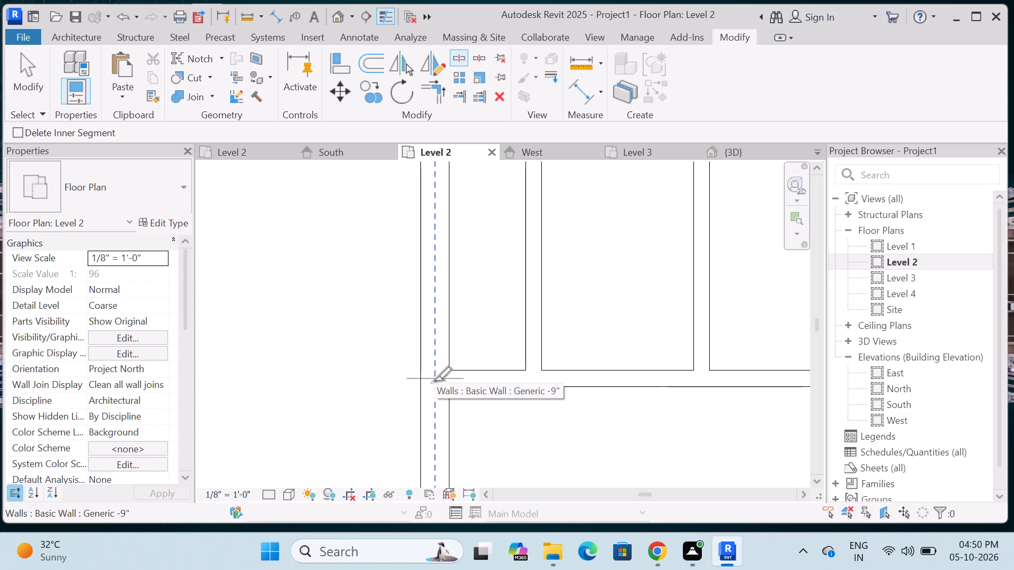
{"action": "scroll", "coordinate": [434, 381], "scroll_direction": "up", "scroll_amount": 8}
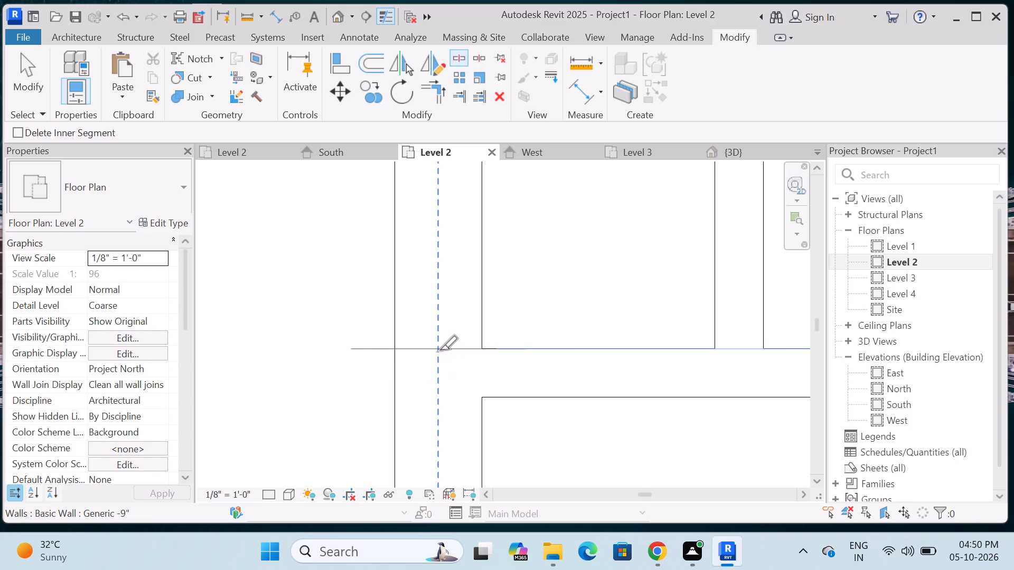
{"action": "left_click", "coordinate": [439, 350]}
{"action": "scroll", "coordinate": [439, 353], "scroll_direction": "down", "scroll_amount": 17}
{"action": "key", "text": "Escape"}
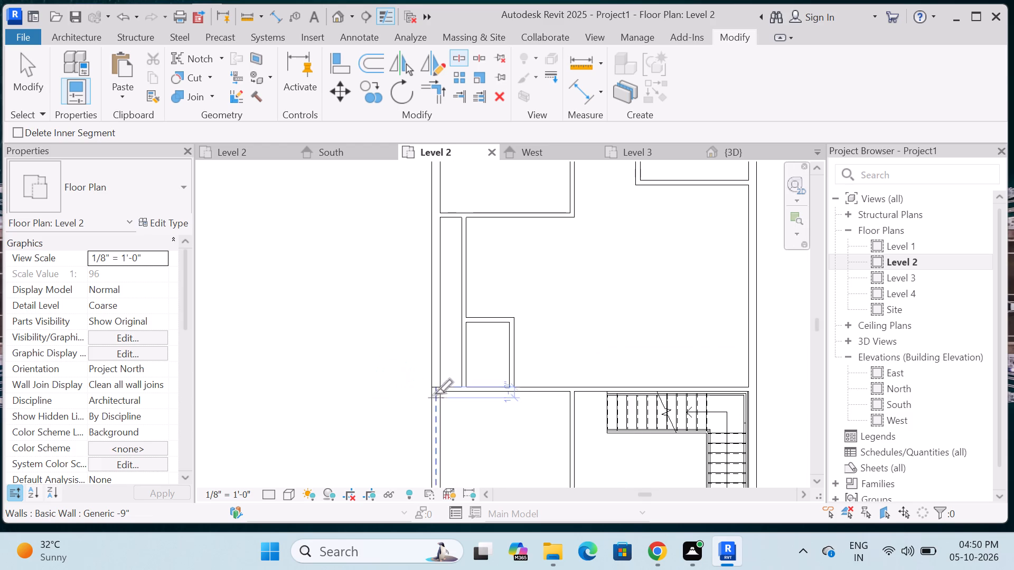
{"action": "key", "text": "Escape"}
{"action": "key", "text": "Escape"}
Delete the split-off middle segment of the west exterior wall on Level 2.
{"action": "left_click", "coordinate": [436, 315]}
{"action": "key", "text": "Delete"}
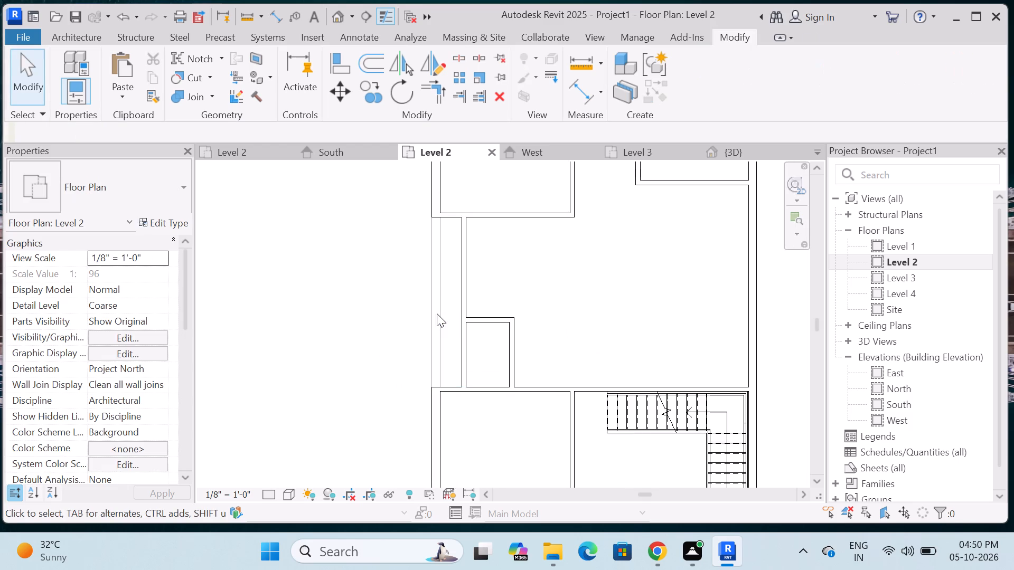
Examine the Level 2 plan around the opened west side, the front rooms and the south exterior wall.
{"action": "scroll", "coordinate": [419, 300], "scroll_direction": "down", "scroll_amount": 7}
{"action": "scroll", "coordinate": [386, 314], "scroll_direction": "up", "scroll_amount": 4}
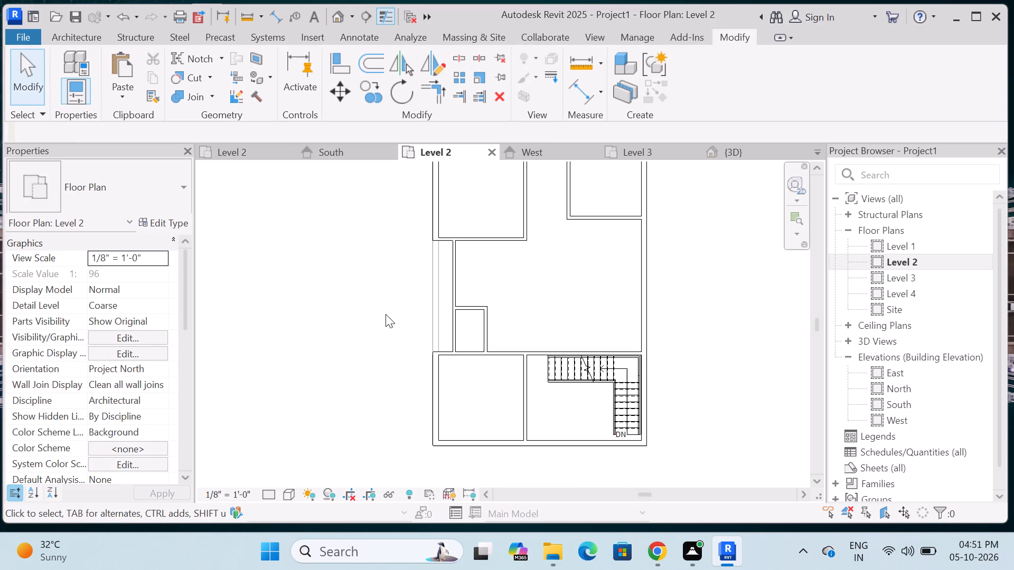
{"action": "scroll", "coordinate": [381, 313], "scroll_direction": "down", "scroll_amount": 6}
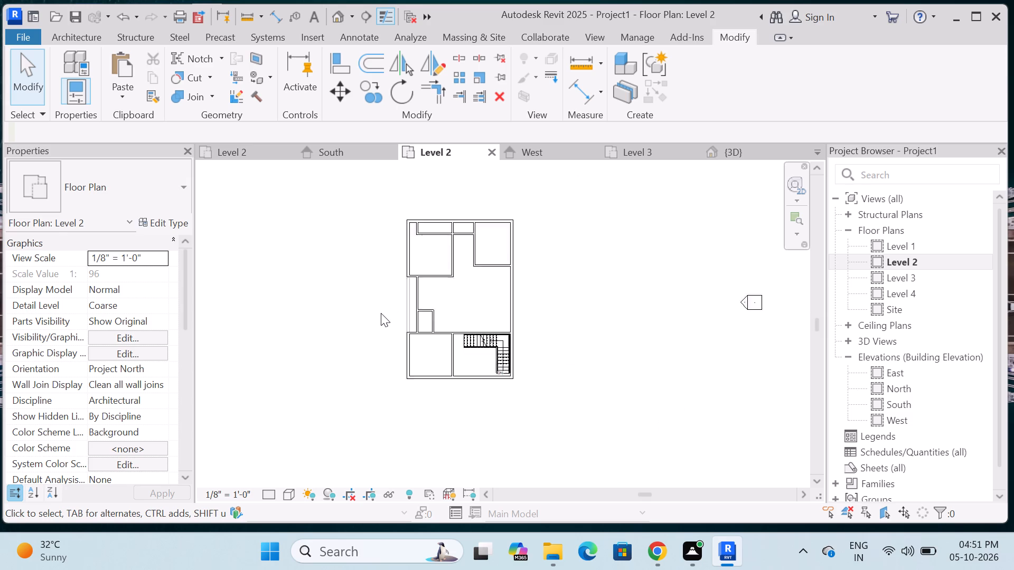
{"action": "scroll", "coordinate": [381, 313], "scroll_direction": "down", "scroll_amount": 1}
{"action": "double_click", "coordinate": [904, 261]}
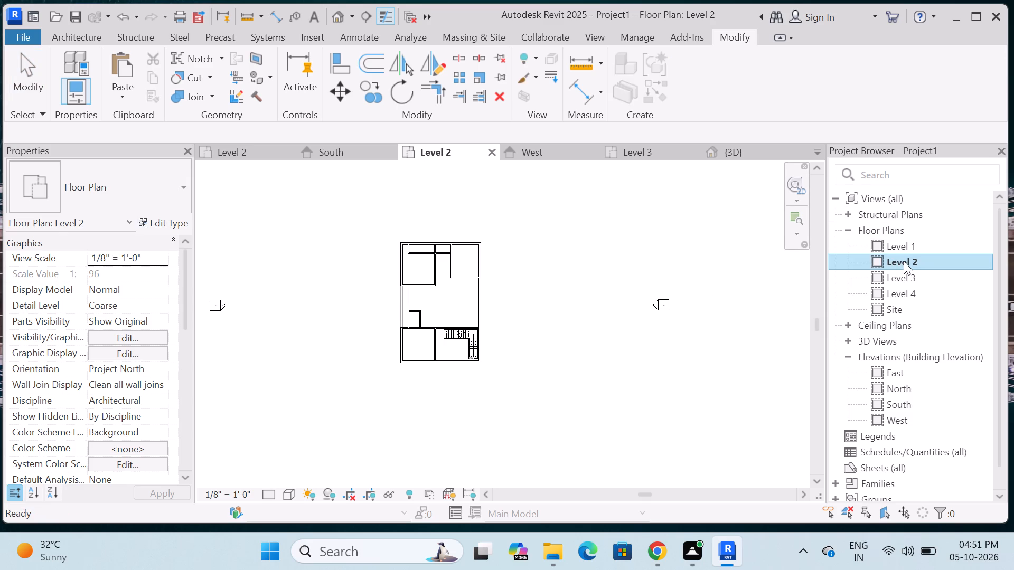
{"action": "scroll", "coordinate": [408, 366], "scroll_direction": "up", "scroll_amount": 9}
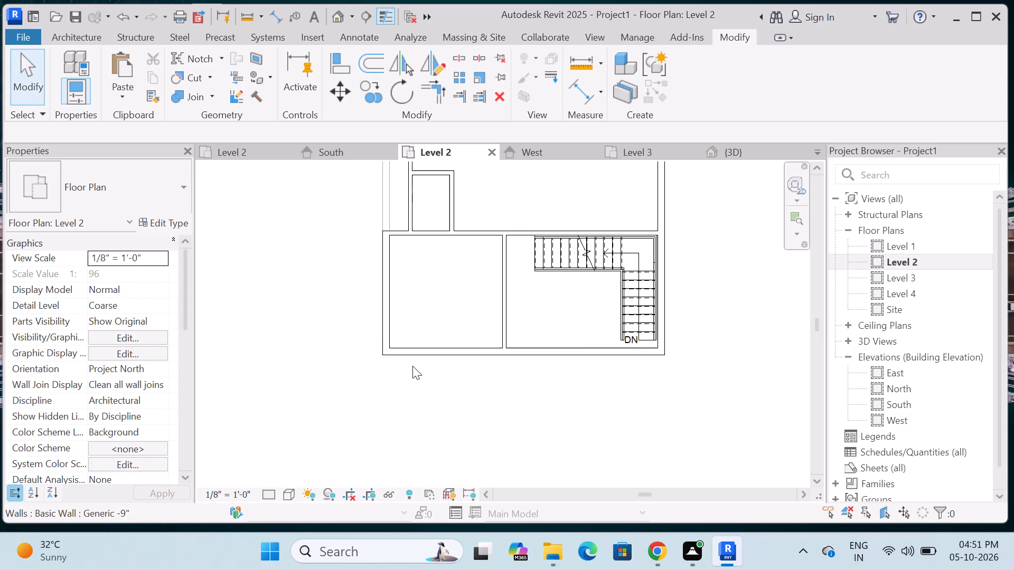
{"action": "scroll", "coordinate": [445, 280], "scroll_direction": "down", "scroll_amount": 4}
{"action": "scroll", "coordinate": [442, 365], "scroll_direction": "up", "scroll_amount": 8}
{"action": "scroll", "coordinate": [442, 366], "scroll_direction": "down", "scroll_amount": 4}
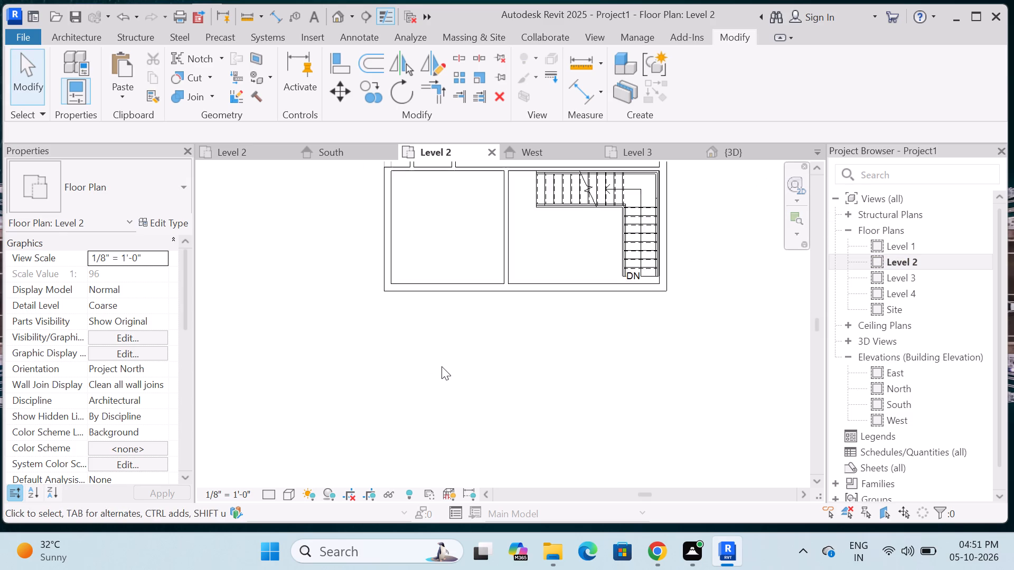
{"action": "scroll", "coordinate": [442, 366], "scroll_direction": "down", "scroll_amount": 4}
{"action": "scroll", "coordinate": [442, 317], "scroll_direction": "up", "scroll_amount": 4}
{"action": "key", "text": "Escape"}
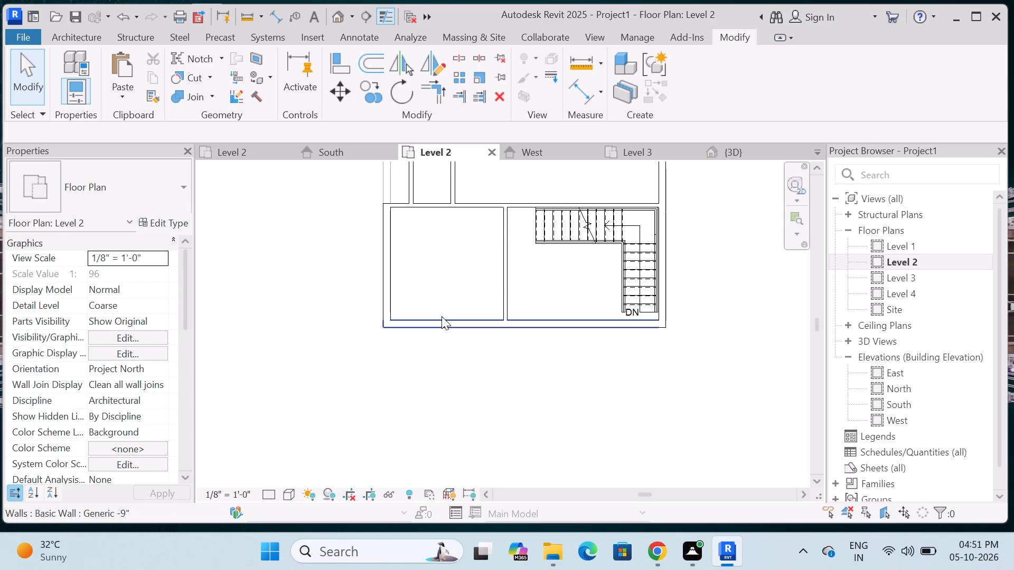
{"action": "key", "text": "Escape"}
Move the Level 2 south exterior wall outward by setting the front rooms' clear depth to 15'.
{"action": "scroll", "coordinate": [440, 336], "scroll_direction": "up", "scroll_amount": 2}
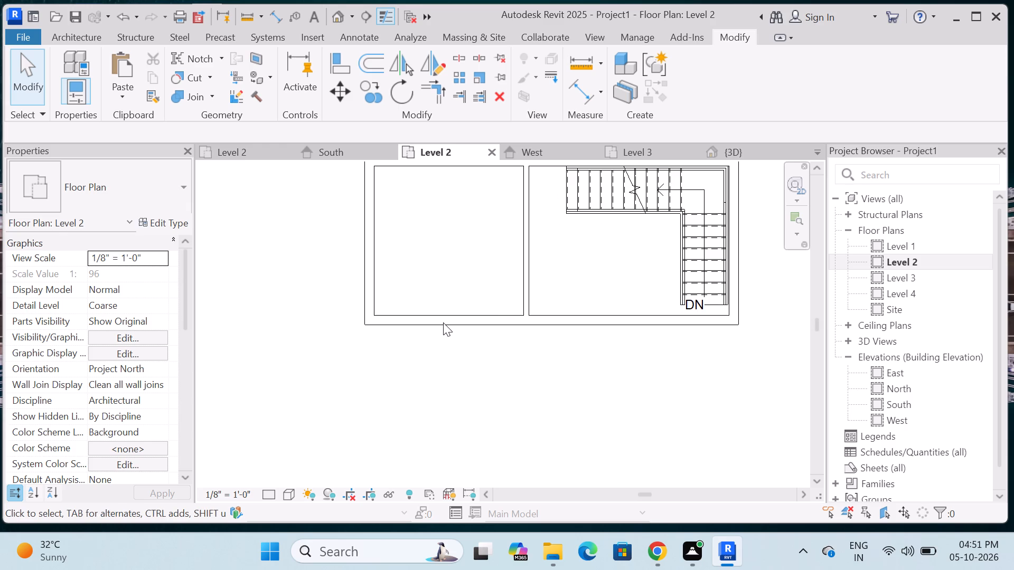
{"action": "left_click", "coordinate": [508, 320]}
{"action": "scroll", "coordinate": [483, 347], "scroll_direction": "down", "scroll_amount": 3}
{"action": "scroll", "coordinate": [379, 287], "scroll_direction": "up", "scroll_amount": 4}
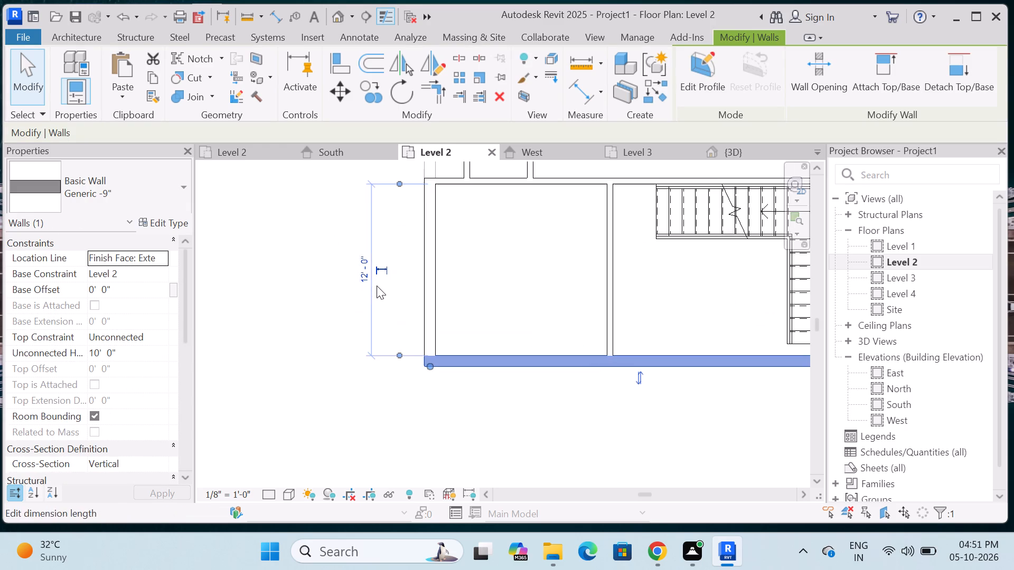
{"action": "left_click", "coordinate": [367, 260]}
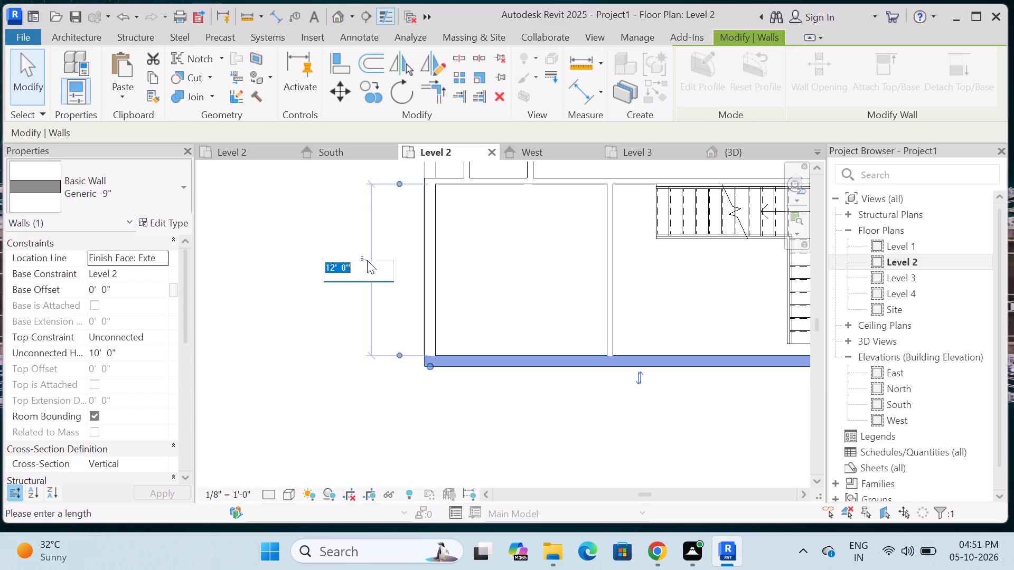
{"action": "key", "text": "BackSpace"}
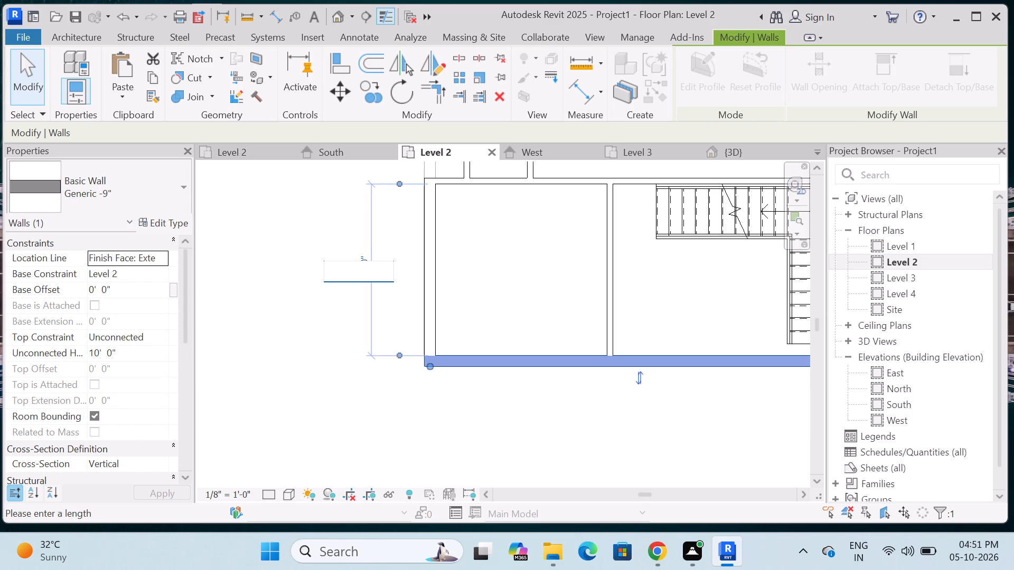
{"action": "type", "text": "15"}
{"action": "key", "text": "apostrophe"}
{"action": "key", "text": "Return"}
{"action": "scroll", "coordinate": [348, 288], "scroll_direction": "down", "scroll_amount": 3}
{"action": "scroll", "coordinate": [297, 309], "scroll_direction": "down", "scroll_amount": 4}
{"action": "key", "text": "Escape"}
{"action": "scroll", "coordinate": [467, 364], "scroll_direction": "up", "scroll_amount": 4}
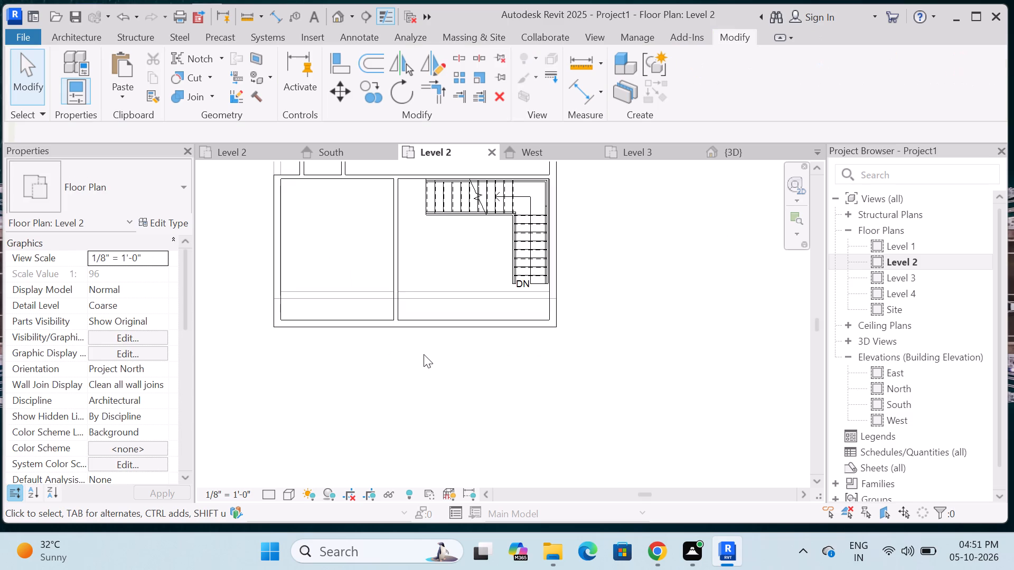
{"action": "scroll", "coordinate": [429, 359], "scroll_direction": "down", "scroll_amount": 4}
{"action": "scroll", "coordinate": [410, 322], "scroll_direction": "up", "scroll_amount": 6}
{"action": "key", "text": "Escape"}
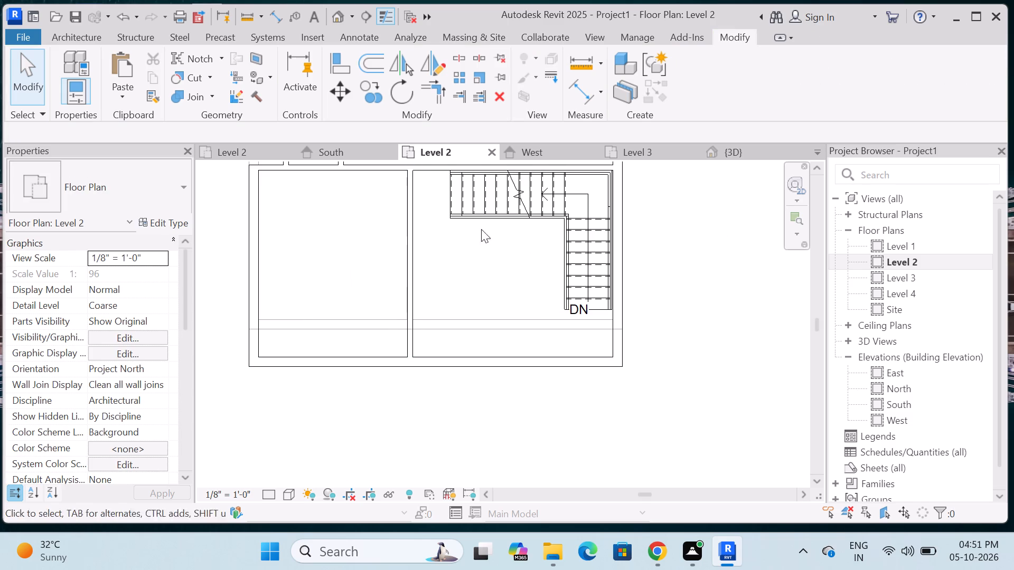
Split the Level 2 south exterior wall at the stair-side face of the partition between the two front rooms.
{"action": "left_click", "coordinate": [81, 42]}
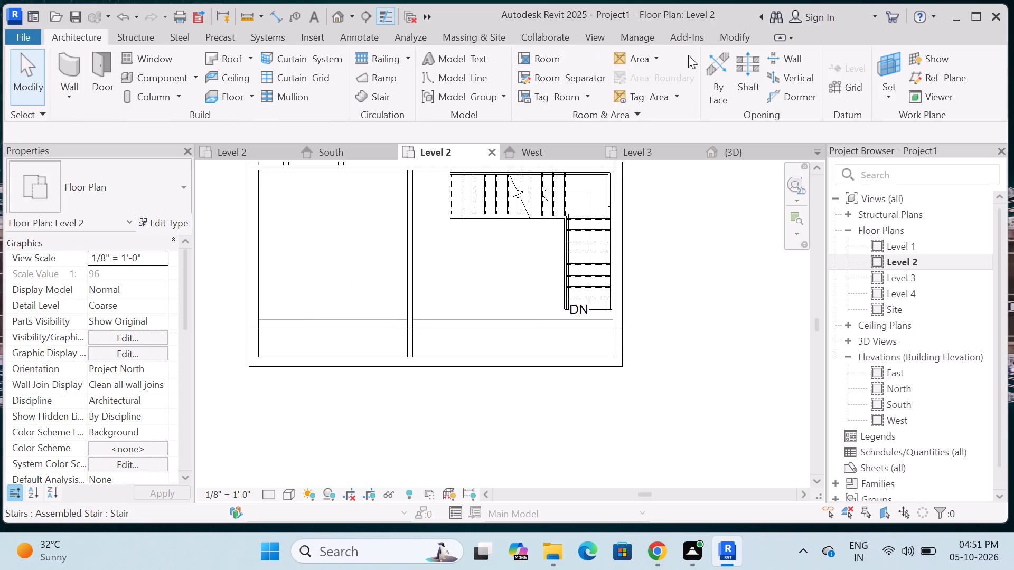
{"action": "left_click", "coordinate": [733, 40]}
{"action": "left_click", "coordinate": [460, 62]}
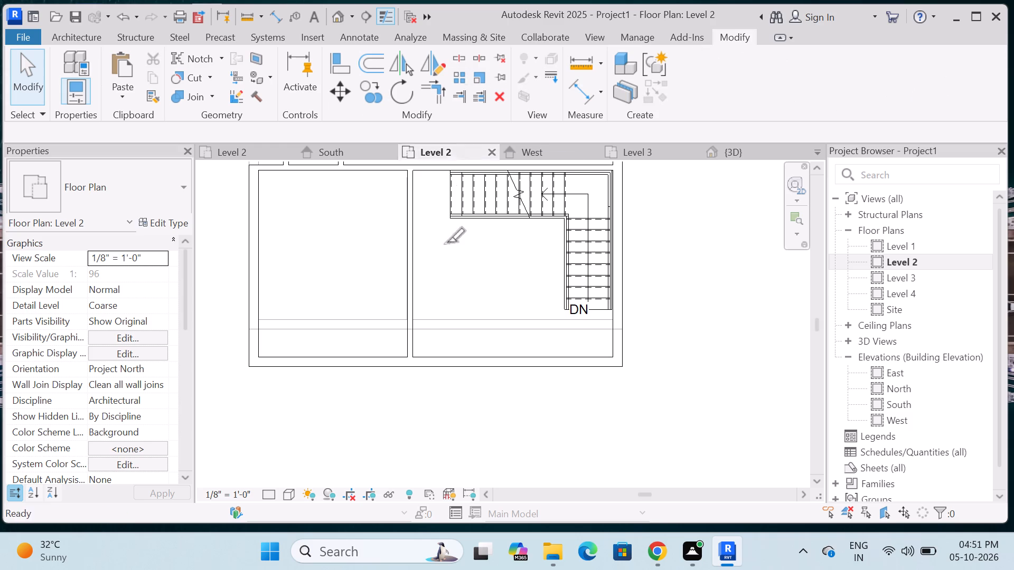
{"action": "scroll", "coordinate": [416, 376], "scroll_direction": "up", "scroll_amount": 11}
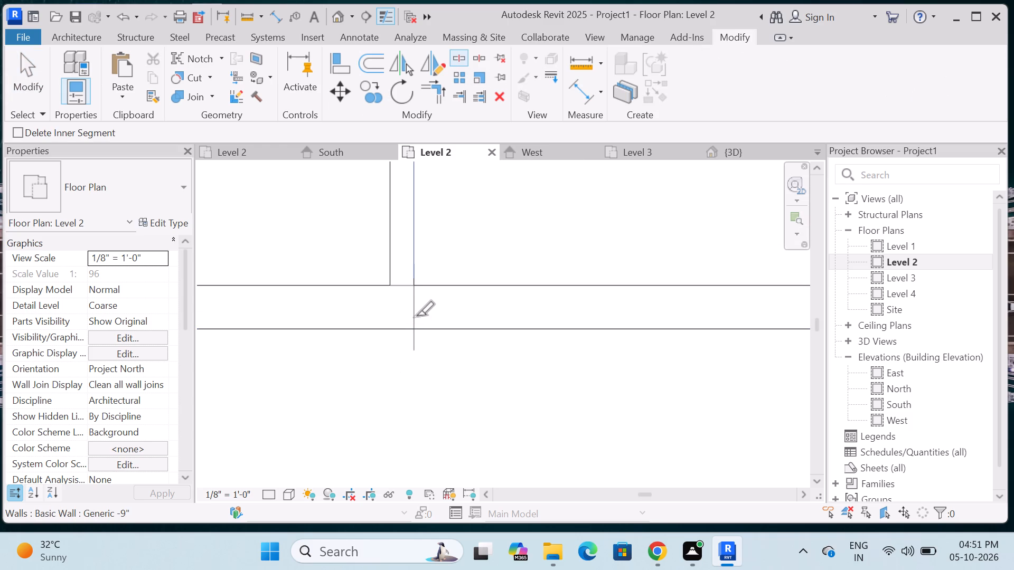
{"action": "left_click", "coordinate": [416, 316]}
{"action": "scroll", "coordinate": [399, 349], "scroll_direction": "down", "scroll_amount": 18}
{"action": "scroll", "coordinate": [437, 375], "scroll_direction": "up", "scroll_amount": 4}
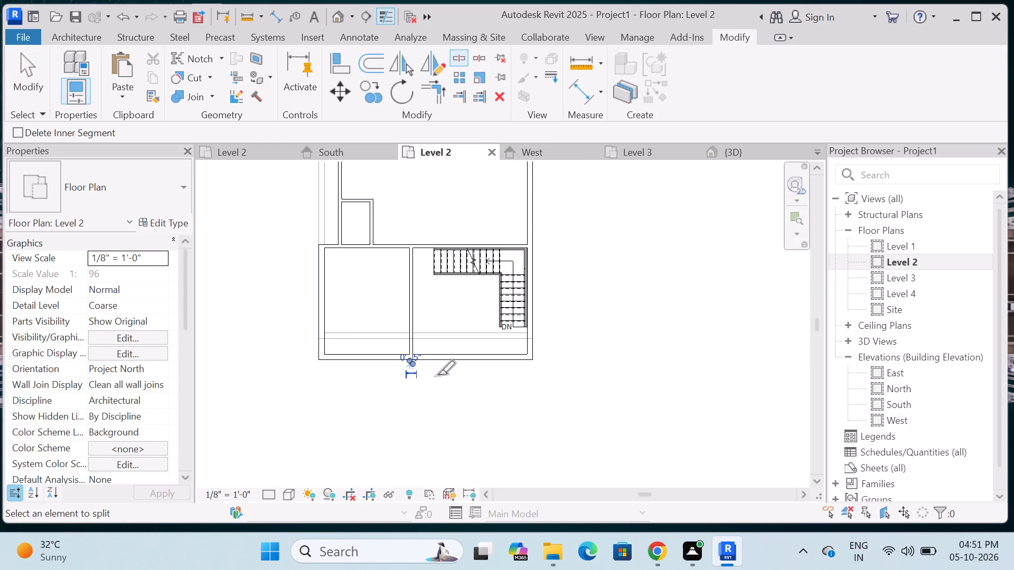
{"action": "scroll", "coordinate": [437, 375], "scroll_direction": "up", "scroll_amount": 3}
{"action": "key", "text": "Escape"}
{"action": "key", "text": "Escape"}
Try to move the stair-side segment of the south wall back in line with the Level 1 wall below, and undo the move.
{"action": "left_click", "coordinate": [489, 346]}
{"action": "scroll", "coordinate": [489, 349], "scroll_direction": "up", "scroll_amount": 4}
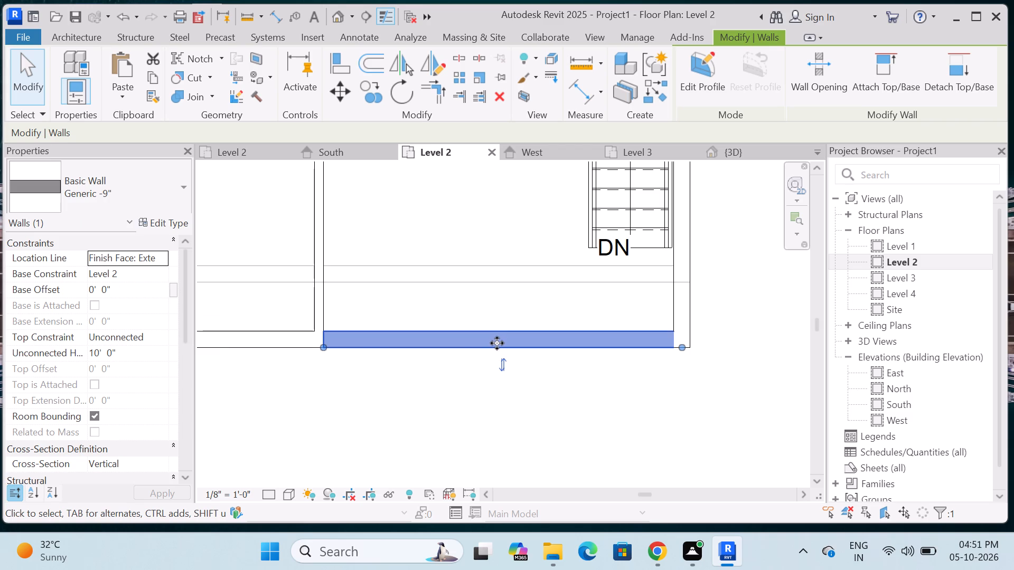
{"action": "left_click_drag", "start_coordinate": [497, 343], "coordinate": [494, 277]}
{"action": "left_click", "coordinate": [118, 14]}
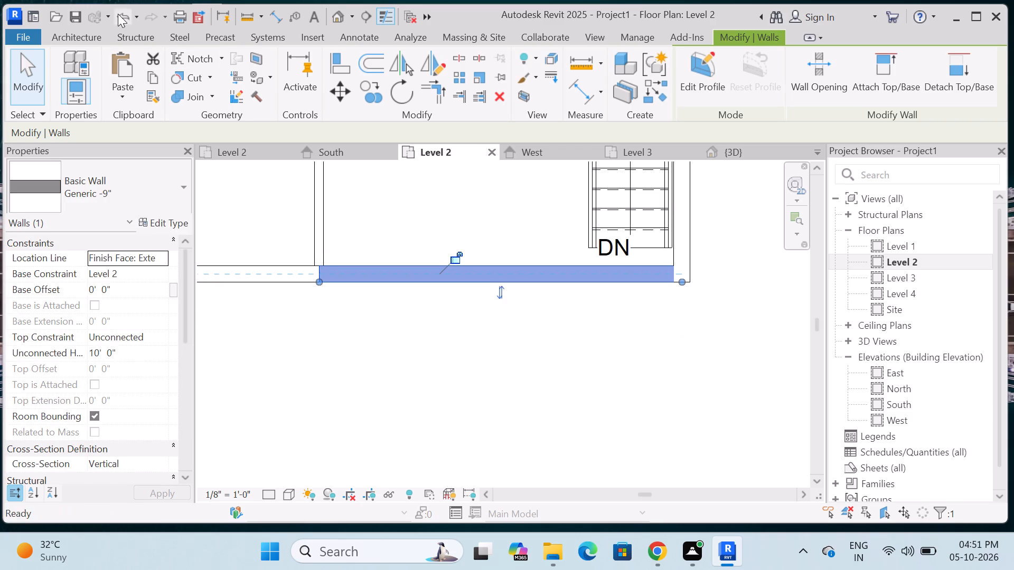
Move the stair-side segment of the Level 2 south wall back in line with the Level 1 wall below, unjoining the elements.
{"action": "scroll", "coordinate": [468, 277], "scroll_direction": "down", "scroll_amount": 3}
{"action": "left_click", "coordinate": [320, 321]}
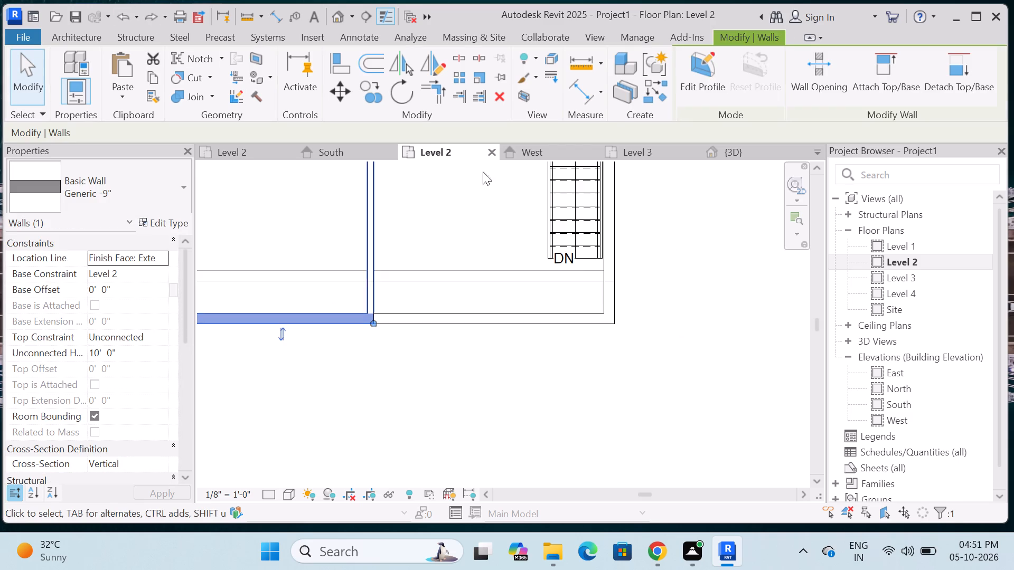
{"action": "left_click", "coordinate": [503, 78]}
{"action": "left_click", "coordinate": [476, 351]}
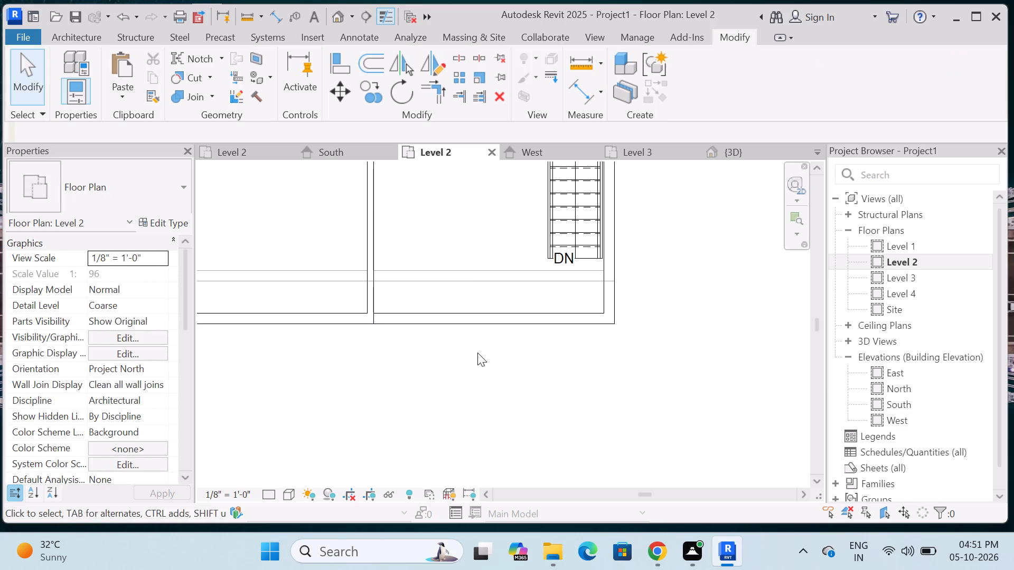
{"action": "left_click_drag", "start_coordinate": [482, 323], "coordinate": [487, 279]}
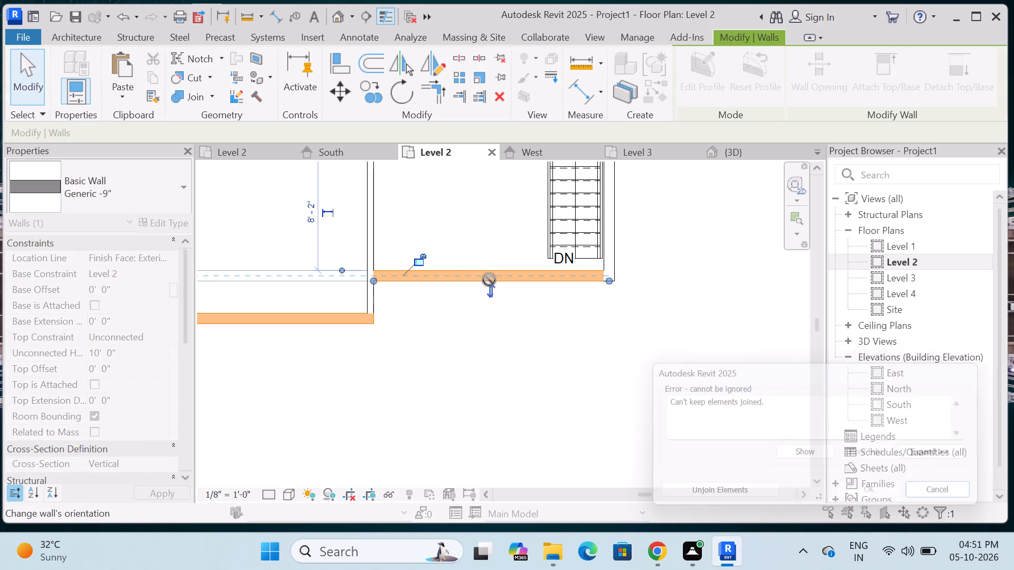
{"action": "left_click", "coordinate": [712, 496]}
{"action": "key", "text": "Escape"}
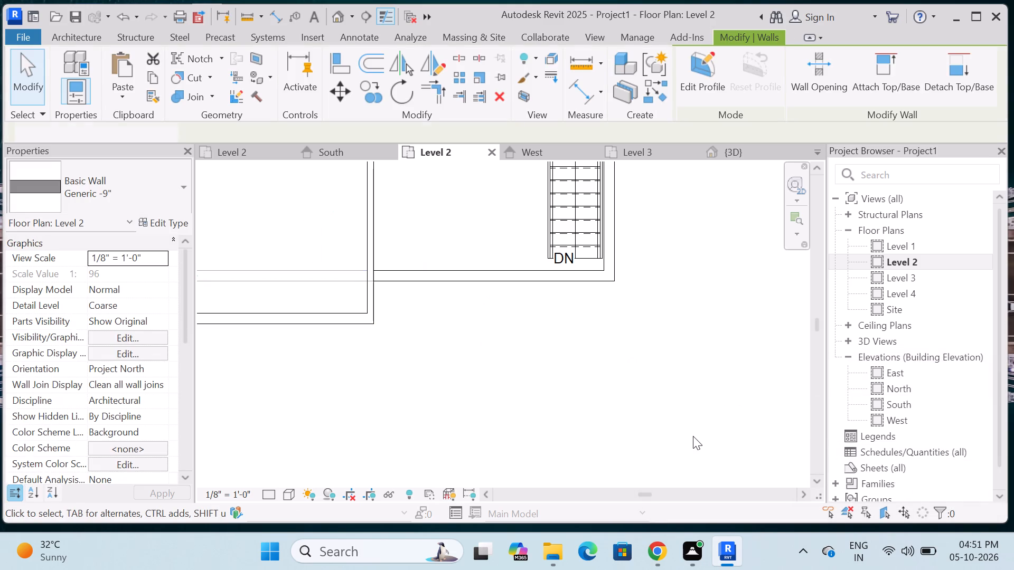
Examine the stepped south front and the two front rooms in the Level 2 plan.
{"action": "scroll", "coordinate": [702, 403], "scroll_direction": "down", "scroll_amount": 7}
{"action": "scroll", "coordinate": [596, 362], "scroll_direction": "up", "scroll_amount": 4}
{"action": "scroll", "coordinate": [456, 288], "scroll_direction": "down", "scroll_amount": 3}
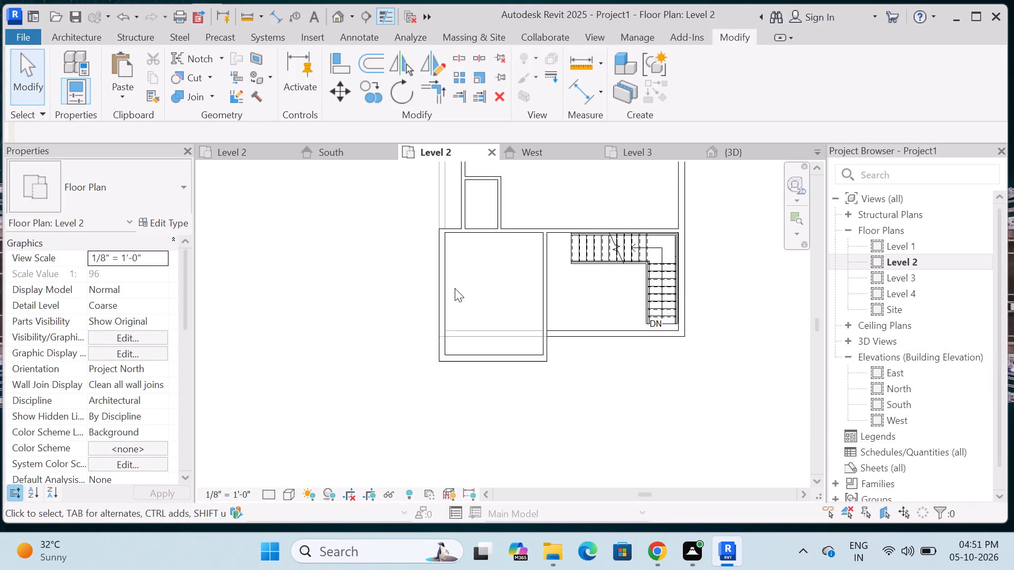
{"action": "scroll", "coordinate": [539, 343], "scroll_direction": "up", "scroll_amount": 5}
{"action": "scroll", "coordinate": [522, 345], "scroll_direction": "down", "scroll_amount": 4}
{"action": "scroll", "coordinate": [536, 373], "scroll_direction": "up", "scroll_amount": 4}
{"action": "scroll", "coordinate": [508, 379], "scroll_direction": "down", "scroll_amount": 4}
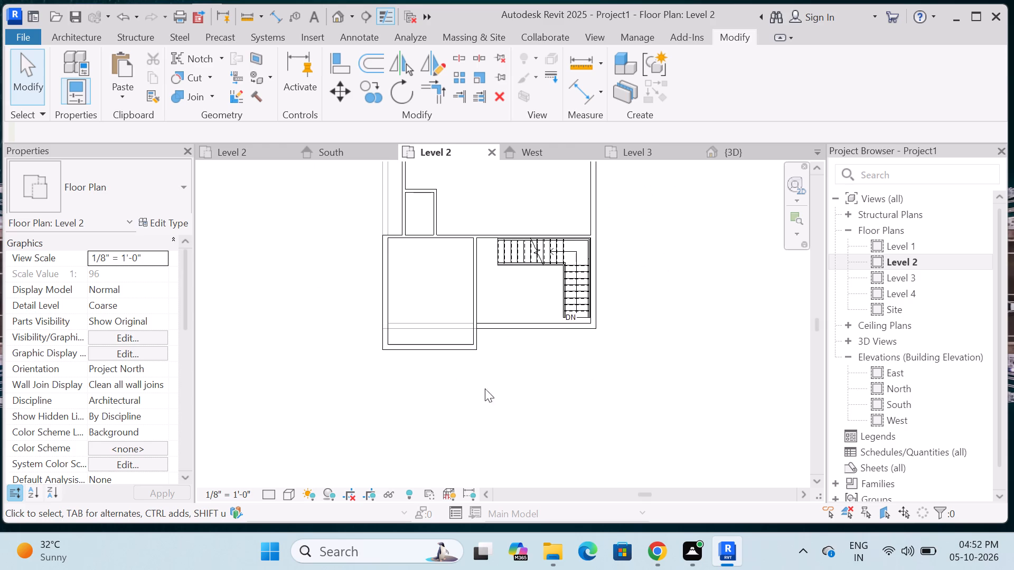
{"action": "scroll", "coordinate": [564, 362], "scroll_direction": "up", "scroll_amount": 4}
{"action": "scroll", "coordinate": [297, 357], "scroll_direction": "down", "scroll_amount": 3}
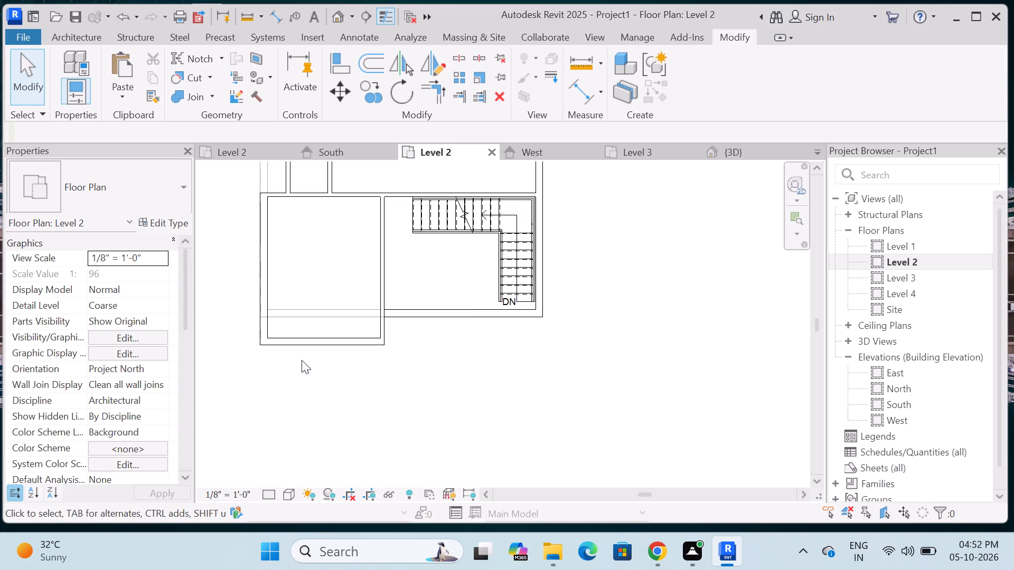
{"action": "scroll", "coordinate": [287, 359], "scroll_direction": "up", "scroll_amount": 3}
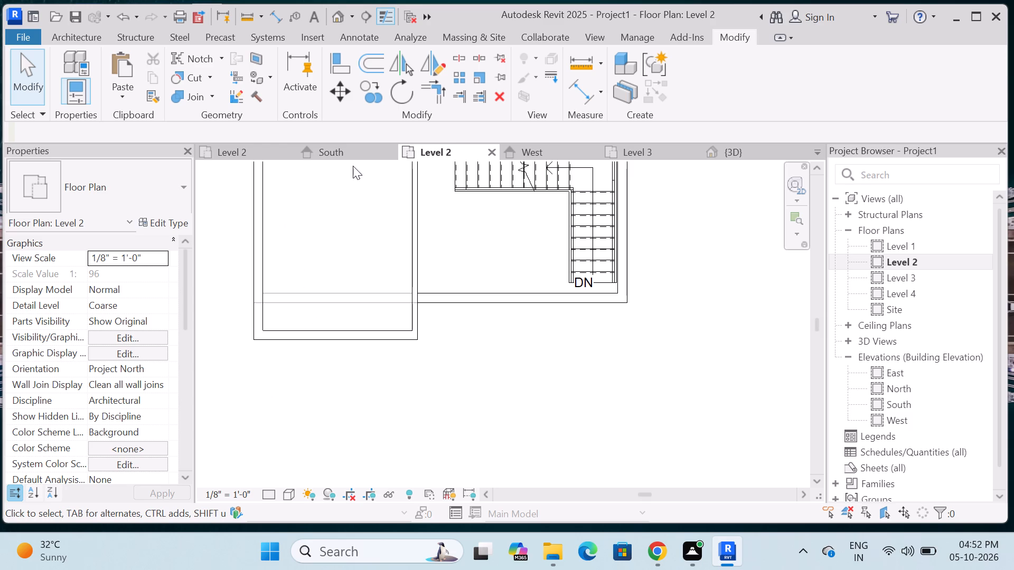
Examine how the Level 2 front room projects over Level 1 in the South elevation and the 3D view.
{"action": "left_click", "coordinate": [344, 153]}
{"action": "scroll", "coordinate": [507, 401], "scroll_direction": "down", "scroll_amount": 1}
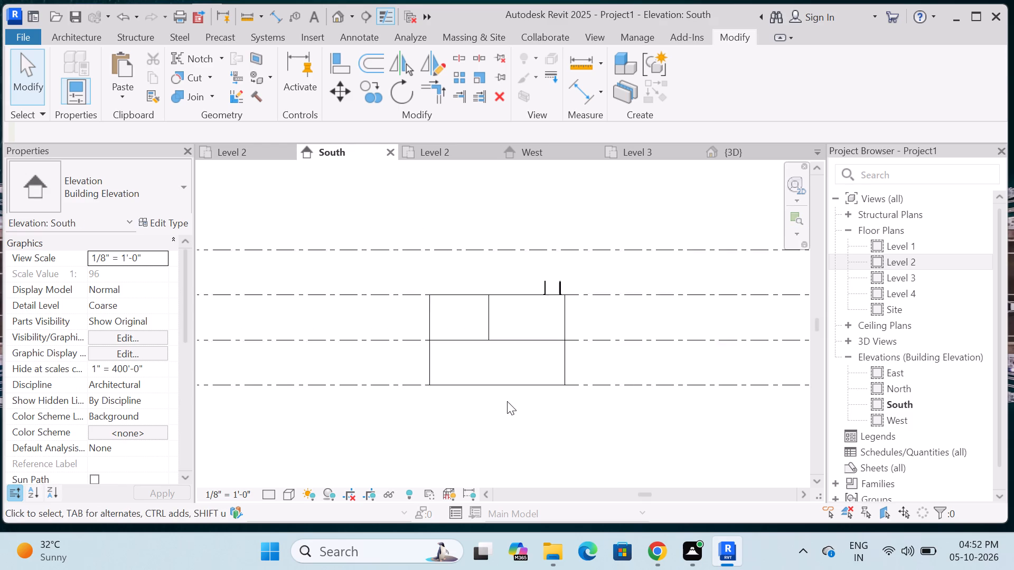
{"action": "scroll", "coordinate": [507, 401], "scroll_direction": "down", "scroll_amount": 1}
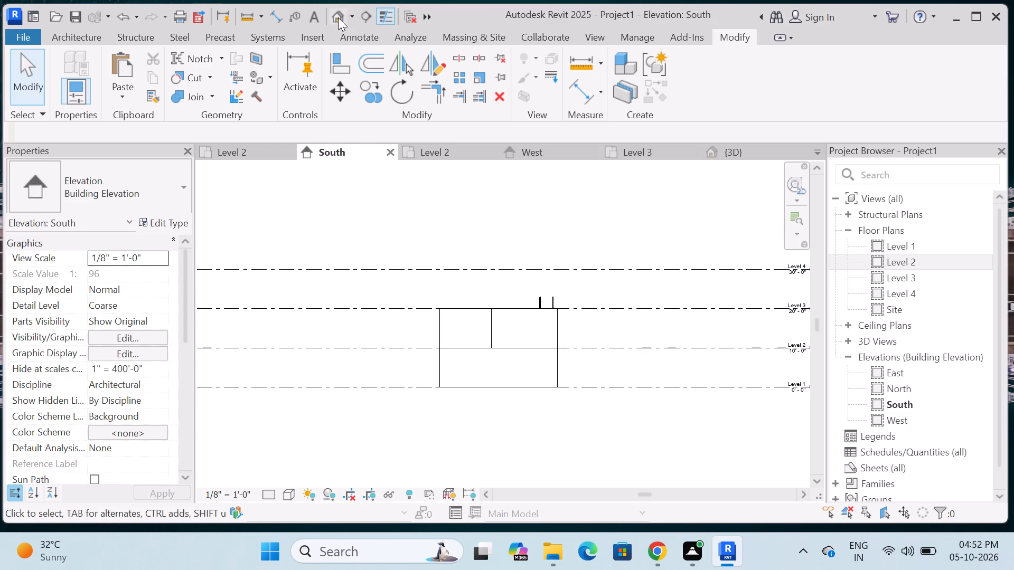
{"action": "left_click", "coordinate": [338, 17]}
{"action": "scroll", "coordinate": [479, 280], "scroll_direction": "down", "scroll_amount": 2}
{"action": "middle_click_drag", "start_coordinate": [478, 427], "coordinate": [388, 411], "text": "shift"}
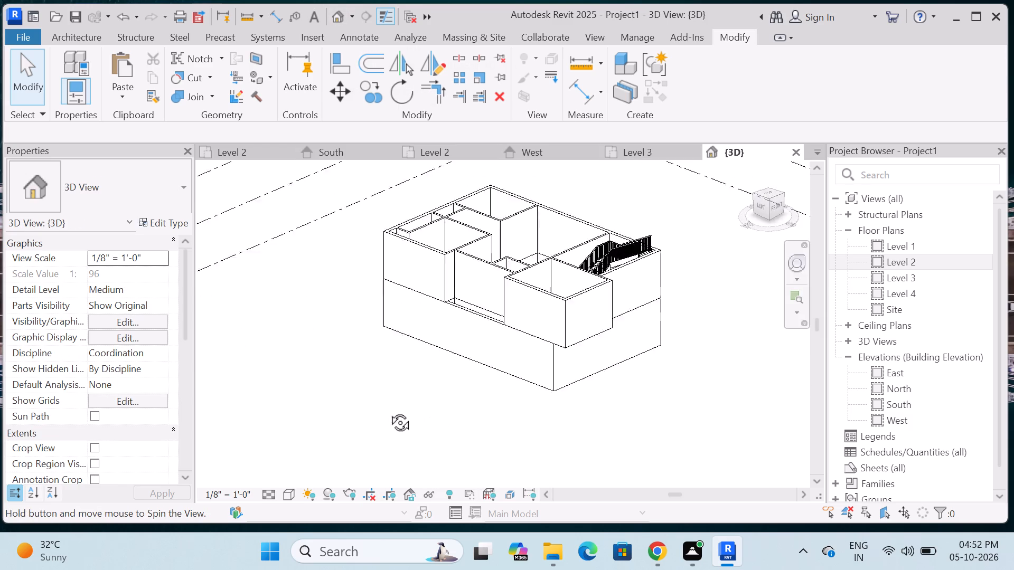
{"action": "middle_click_drag", "start_coordinate": [388, 411], "coordinate": [236, 378], "text": "shift"}
{"action": "middle_click_drag", "start_coordinate": [314, 402], "coordinate": [379, 308], "text": "shift"}
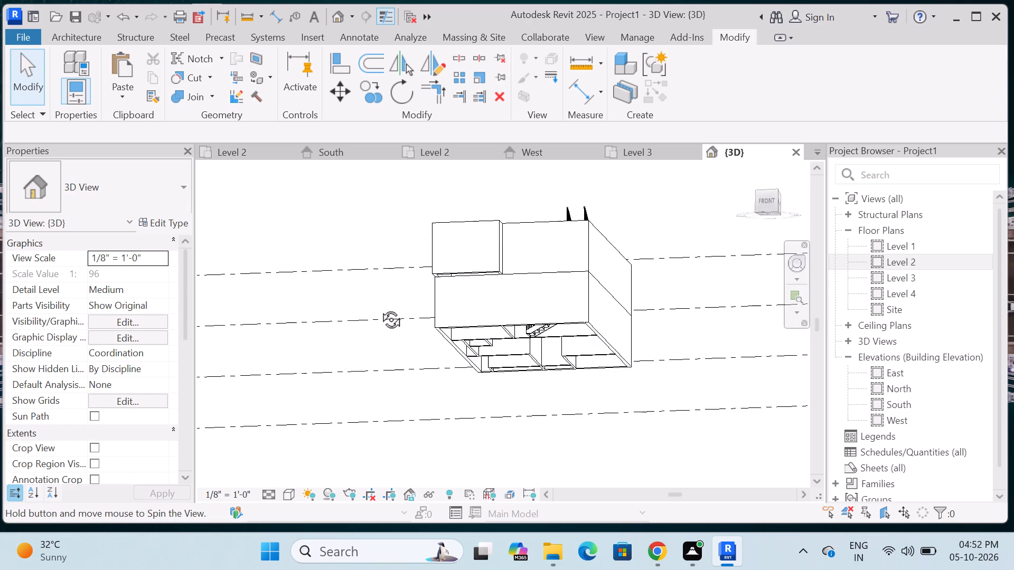
{"action": "middle_click_drag", "start_coordinate": [379, 308], "coordinate": [492, 442], "text": "shift"}
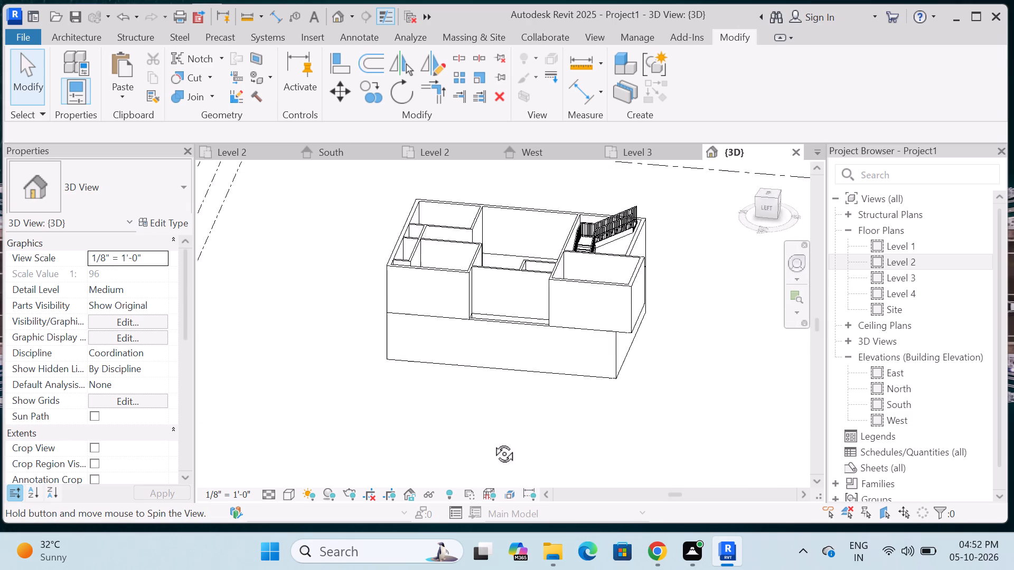
{"action": "middle_click_drag", "start_coordinate": [492, 442], "coordinate": [378, 385], "text": "shift"}
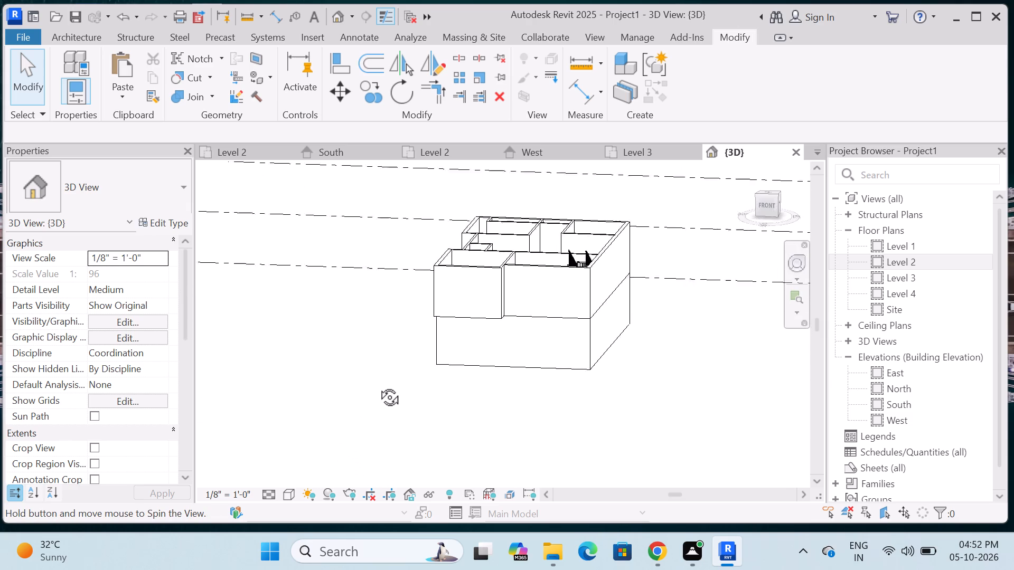
{"action": "middle_click_drag", "start_coordinate": [378, 385], "coordinate": [402, 364], "text": "shift"}
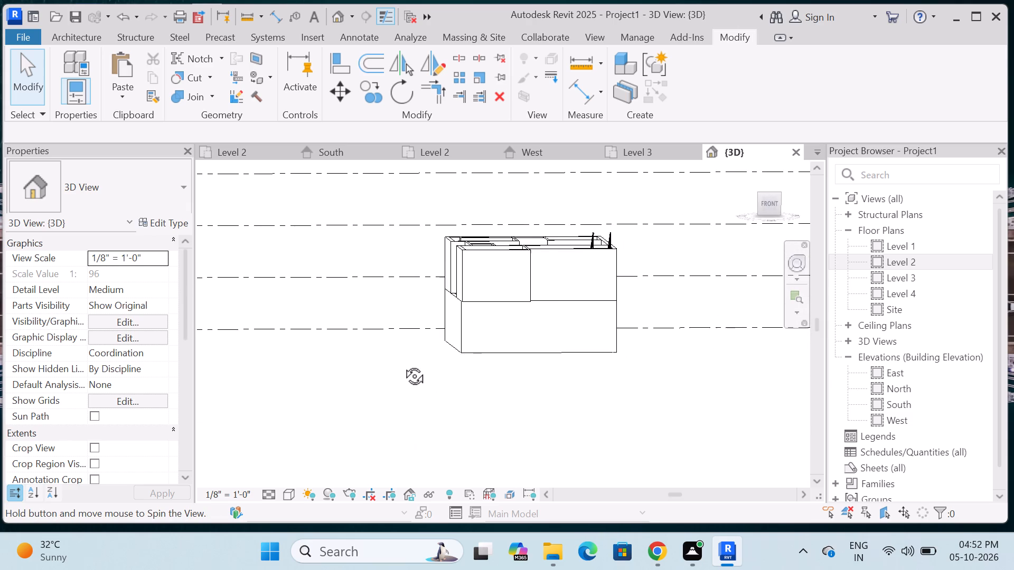
{"action": "middle_click_drag", "start_coordinate": [402, 364], "coordinate": [386, 361], "text": "shift"}
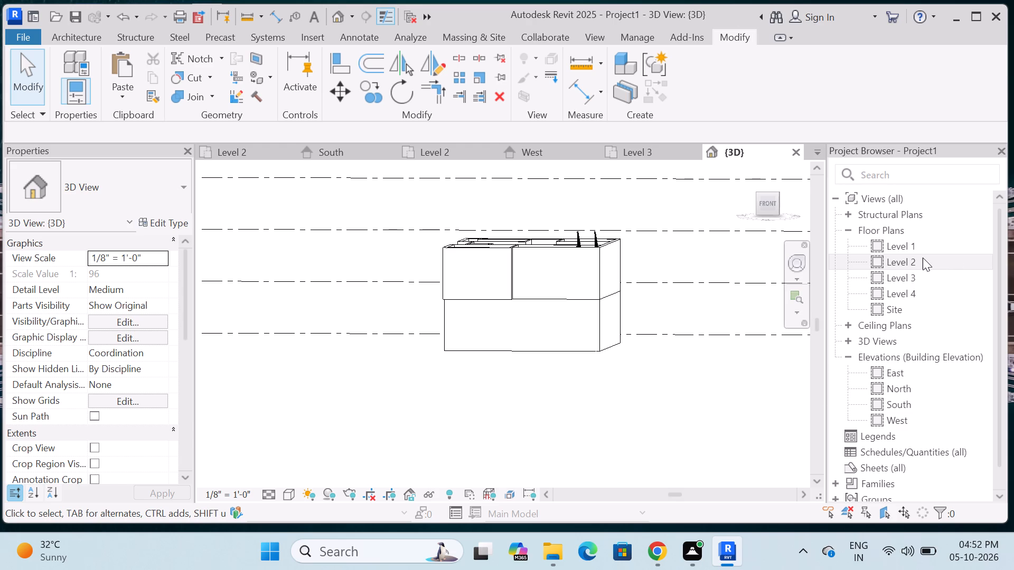
Start a footprint roof in the Level 2 plan and set the Basic Roof type's structure layer thickness to 4".
{"action": "double_click", "coordinate": [923, 258]}
{"action": "scroll", "coordinate": [303, 380], "scroll_direction": "down", "scroll_amount": 8}
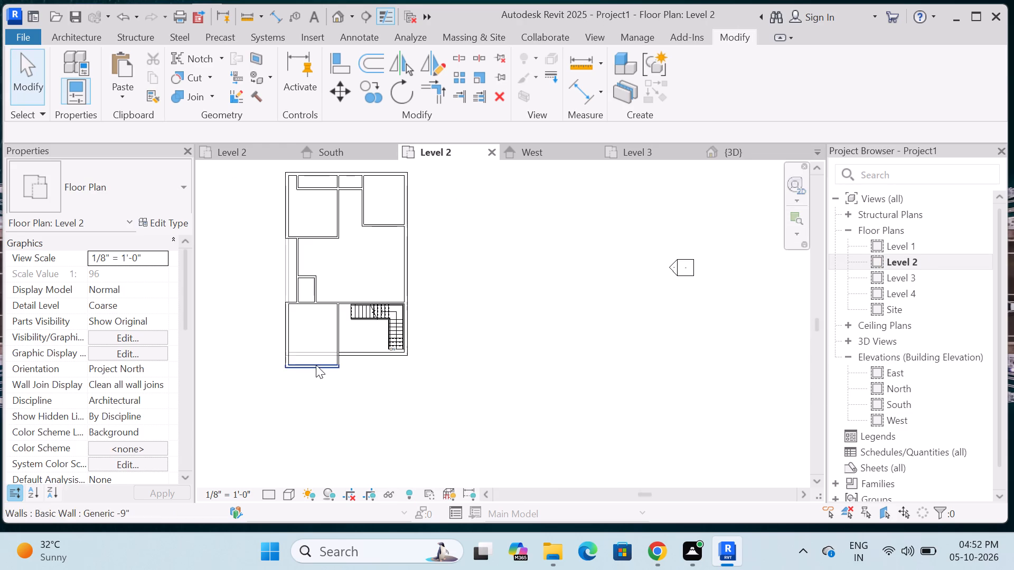
{"action": "scroll", "coordinate": [321, 305], "scroll_direction": "down", "scroll_amount": 4}
{"action": "scroll", "coordinate": [312, 283], "scroll_direction": "up", "scroll_amount": 3}
{"action": "scroll", "coordinate": [436, 302], "scroll_direction": "down", "scroll_amount": 3}
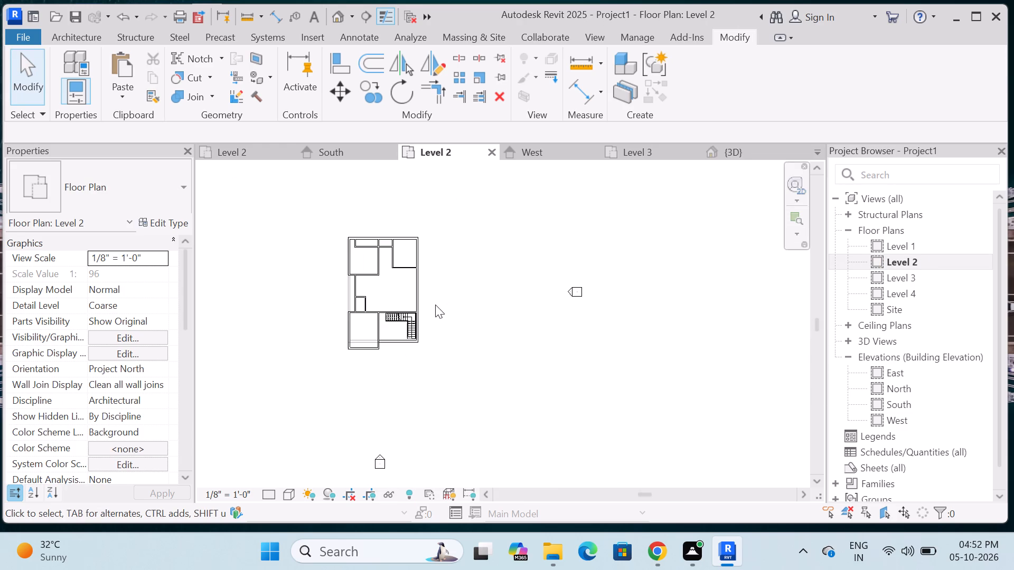
{"action": "scroll", "coordinate": [318, 283], "scroll_direction": "up", "scroll_amount": 3}
{"action": "scroll", "coordinate": [402, 300], "scroll_direction": "up", "scroll_amount": 3}
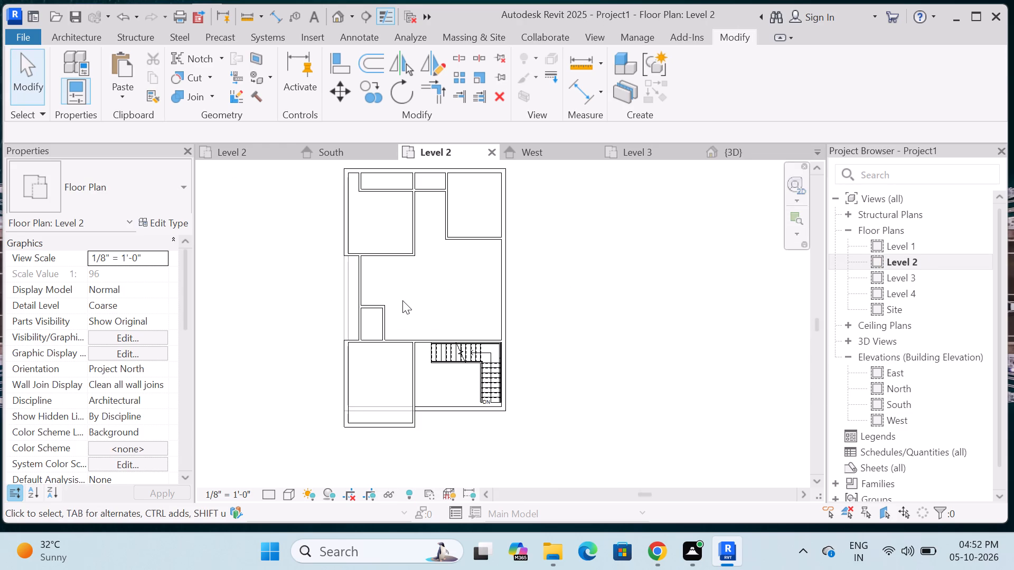
{"action": "left_click", "coordinate": [82, 37]}
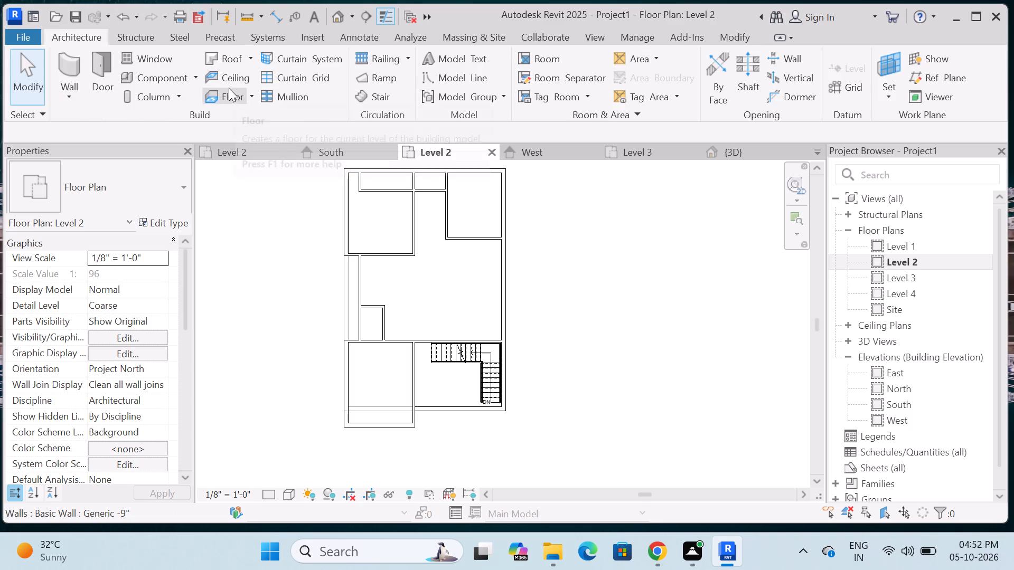
{"action": "left_click", "coordinate": [228, 63]}
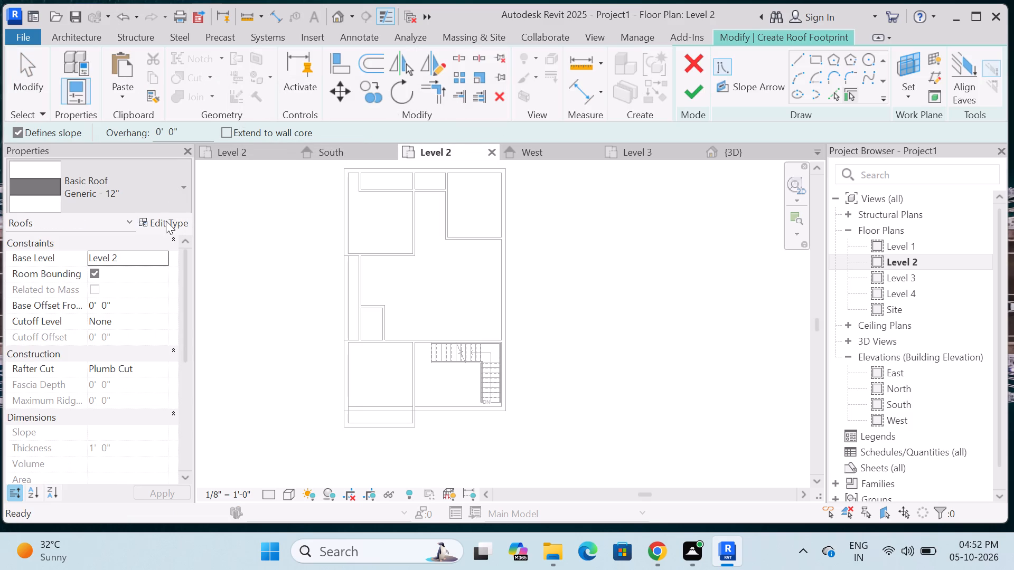
{"action": "left_click", "coordinate": [167, 215]}
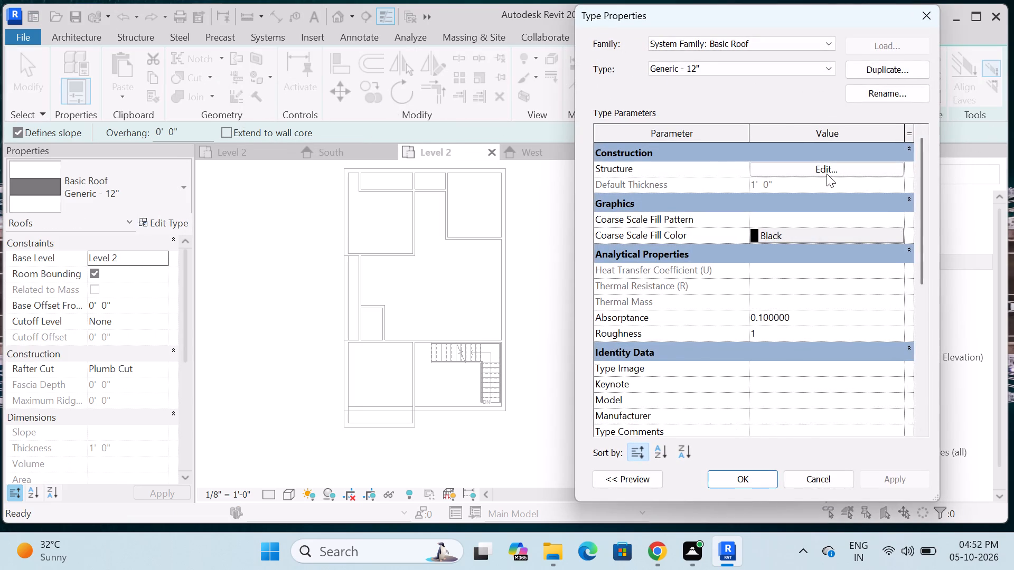
{"action": "left_click", "coordinate": [825, 173]}
{"action": "left_click", "coordinate": [788, 166]}
{"action": "key", "text": "BackSpace"}
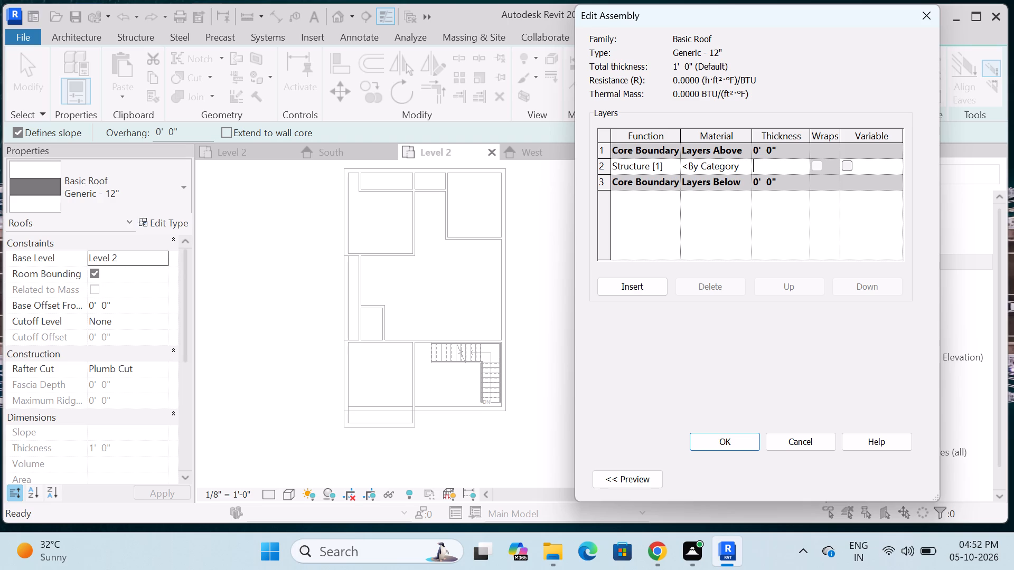
{"action": "key", "text": "6"}
{"action": "key", "text": "BackSpace"}
{"action": "key", "text": "4"}
{"action": "key", "text": "shift+quotedbl"}
{"action": "key", "text": "Return"}
{"action": "left_click", "coordinate": [736, 434]}
{"action": "left_click", "coordinate": [834, 169]}
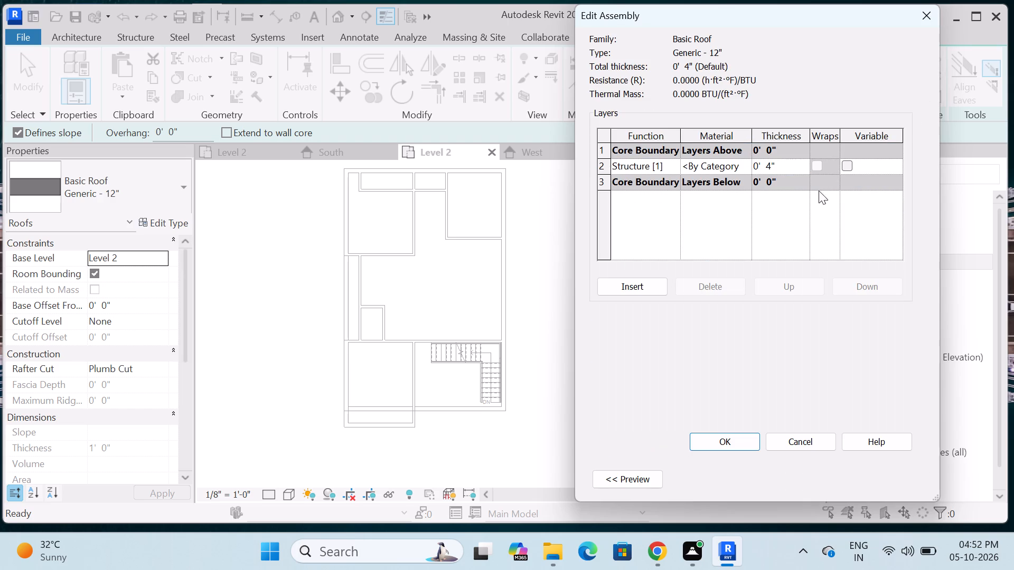
{"action": "left_click", "coordinate": [728, 443]}
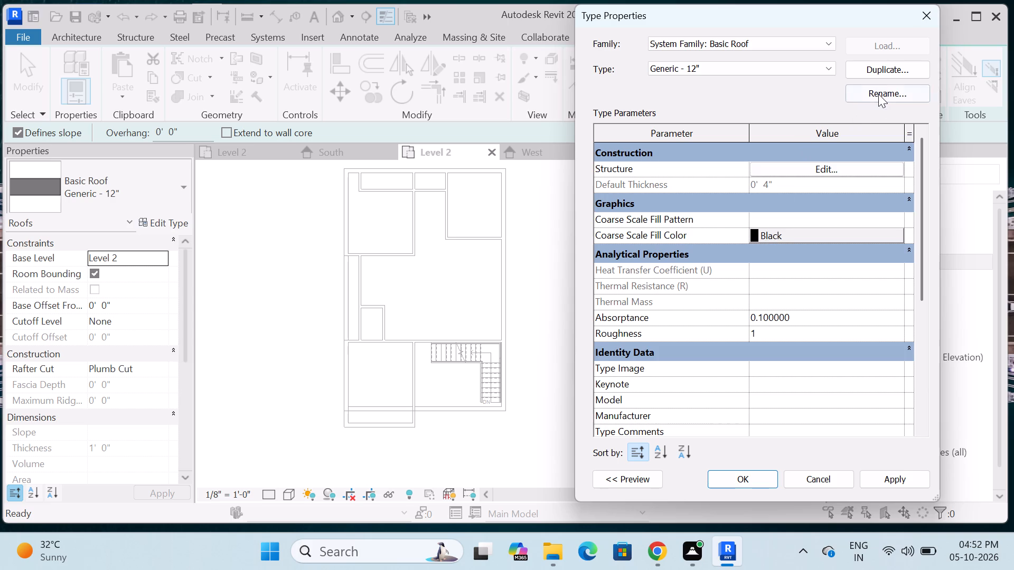
Rename the roof type as Generic - 4" and apply the type properties.
{"action": "left_click", "coordinate": [878, 94]}
{"action": "left_click", "coordinate": [819, 261]}
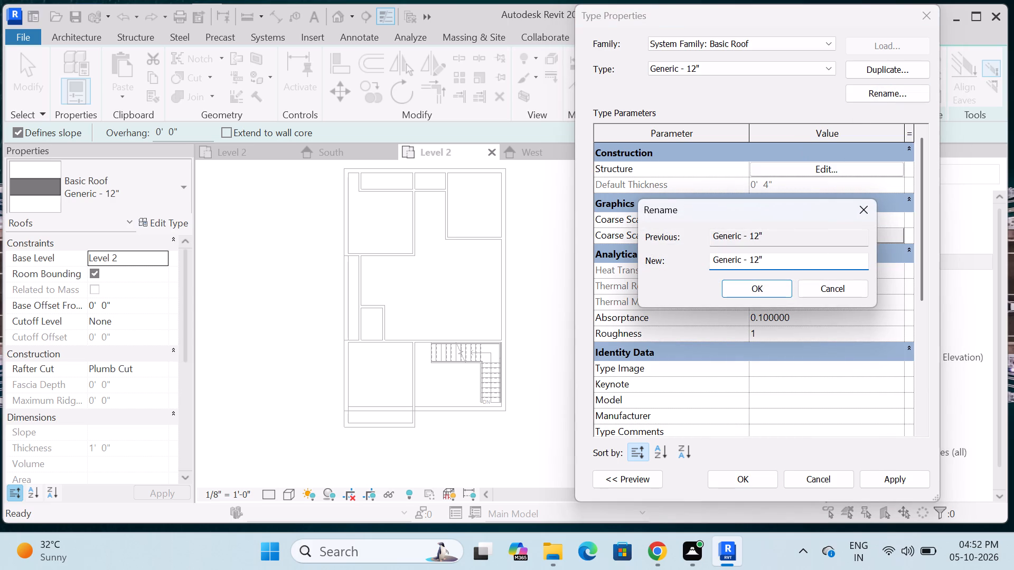
{"action": "key", "text": "BackSpace"}
{"action": "key", "text": "BackSpace"}
{"action": "key", "text": "BackSpace"}
{"action": "key", "text": "4"}
{"action": "key", "text": "shift+quotedbl"}
{"action": "key", "text": "Return"}
{"action": "left_click", "coordinate": [889, 473]}
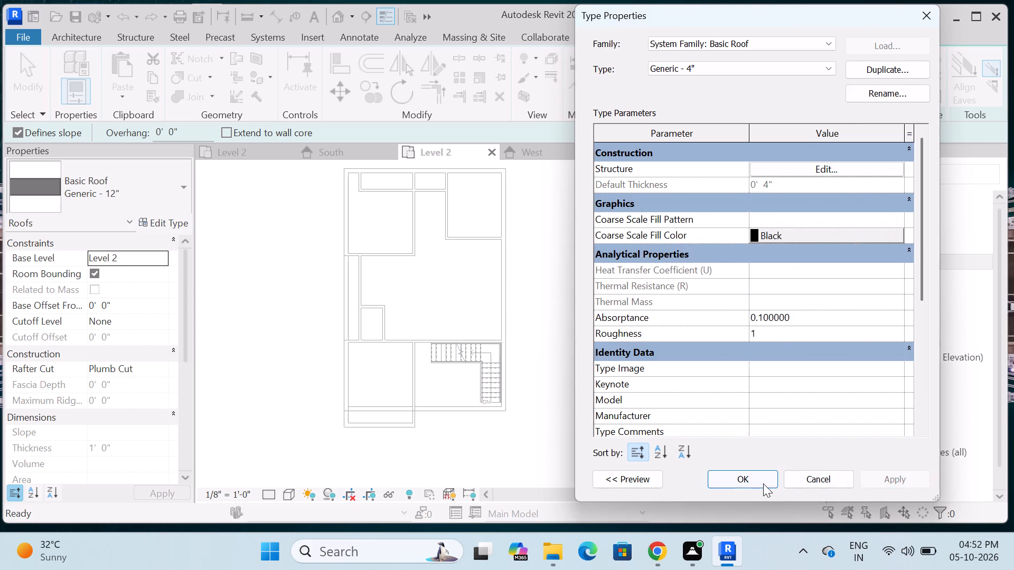
{"action": "left_click", "coordinate": [763, 483]}
Sketch a rectangular roof boundary from the building's outer north-west corner to the outer south-east corner beside the stair.
{"action": "left_click", "coordinate": [818, 52]}
{"action": "scroll", "coordinate": [503, 294], "scroll_direction": "down", "scroll_amount": 4}
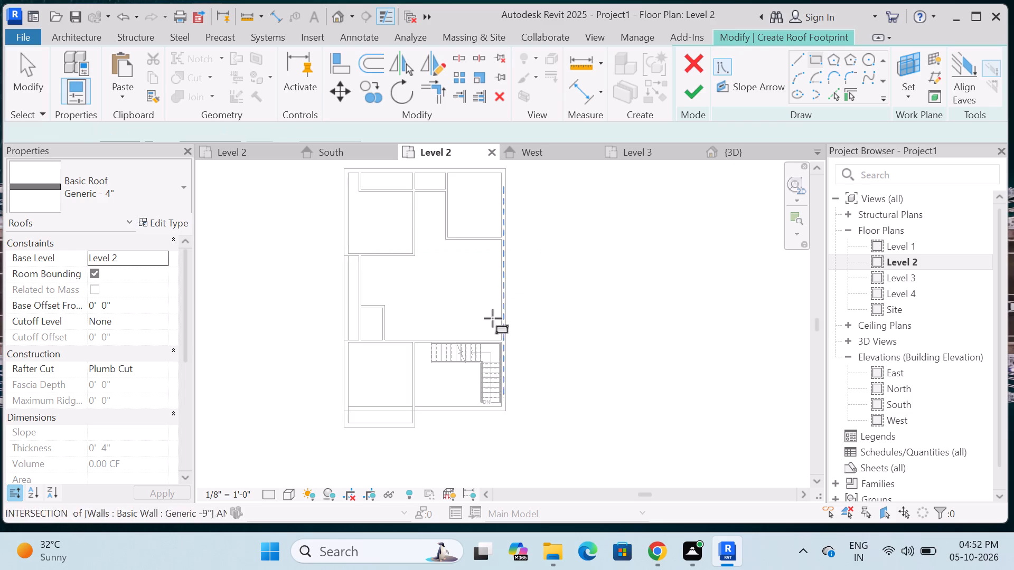
{"action": "scroll", "coordinate": [420, 207], "scroll_direction": "up", "scroll_amount": 14}
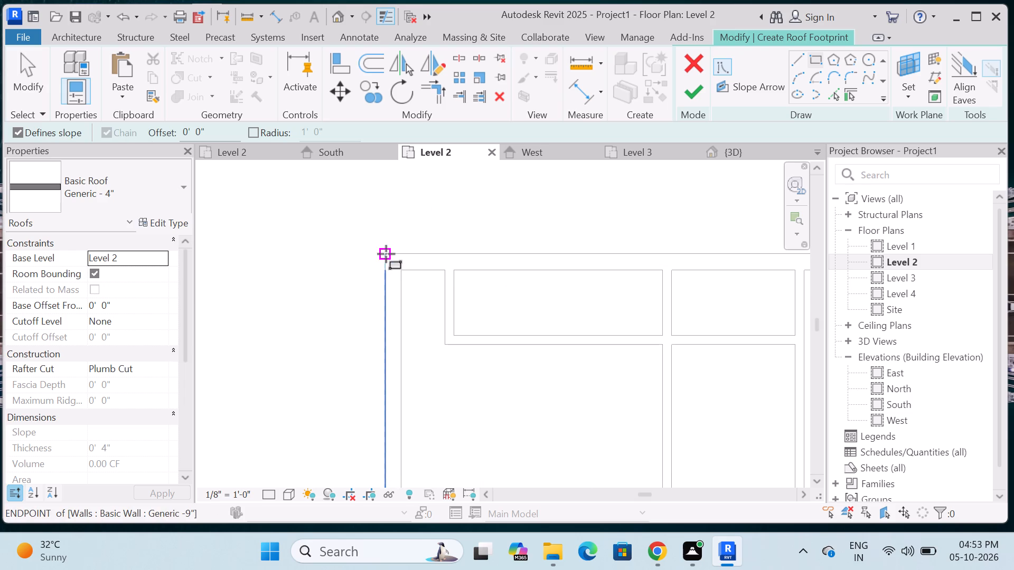
{"action": "left_click", "coordinate": [386, 253]}
{"action": "scroll", "coordinate": [387, 253], "scroll_direction": "down", "scroll_amount": 14}
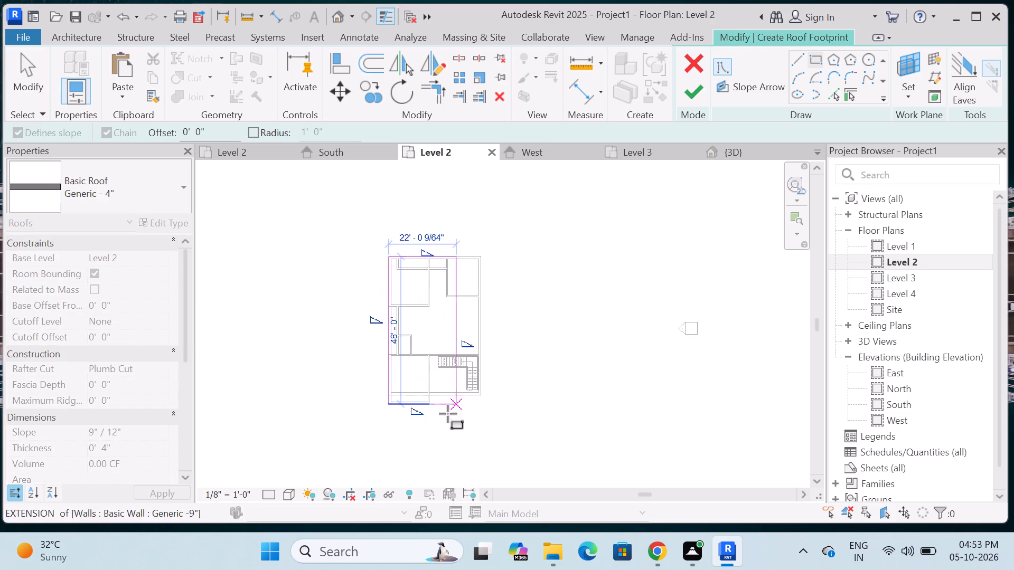
{"action": "scroll", "coordinate": [444, 414], "scroll_direction": "up", "scroll_amount": 10}
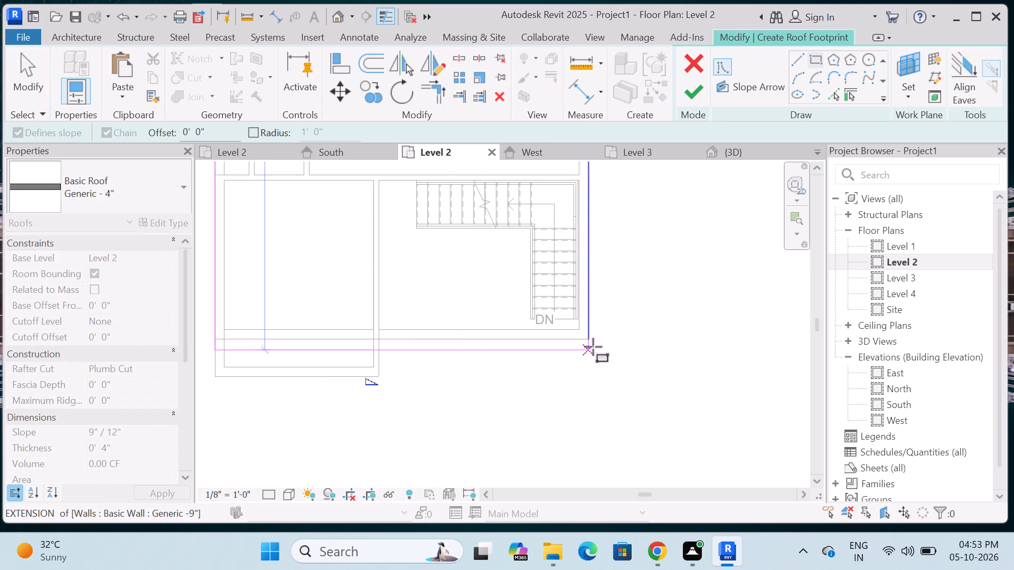
{"action": "left_click", "coordinate": [589, 340]}
{"action": "key", "text": "Escape"}
{"action": "scroll", "coordinate": [487, 360], "scroll_direction": "down", "scroll_amount": 4}
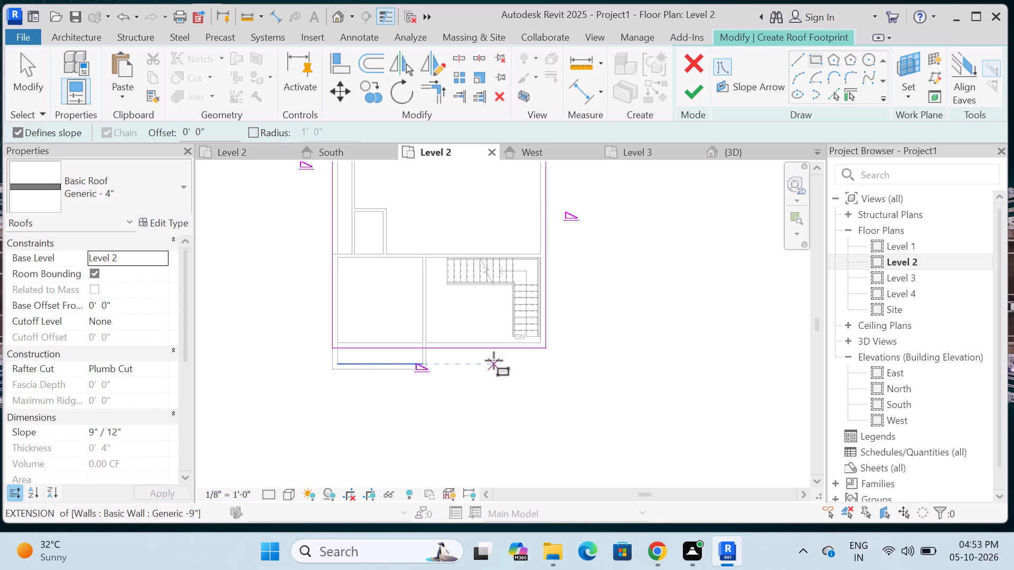
Delete the south line of the rectangular roof boundary that crosses the Level 2 front room.
{"action": "scroll", "coordinate": [419, 382], "scroll_direction": "up", "scroll_amount": 4}
{"action": "key", "text": "Escape"}
{"action": "scroll", "coordinate": [347, 393], "scroll_direction": "up", "scroll_amount": 3}
{"action": "key", "text": "Escape"}
{"action": "scroll", "coordinate": [415, 388], "scroll_direction": "down", "scroll_amount": 3}
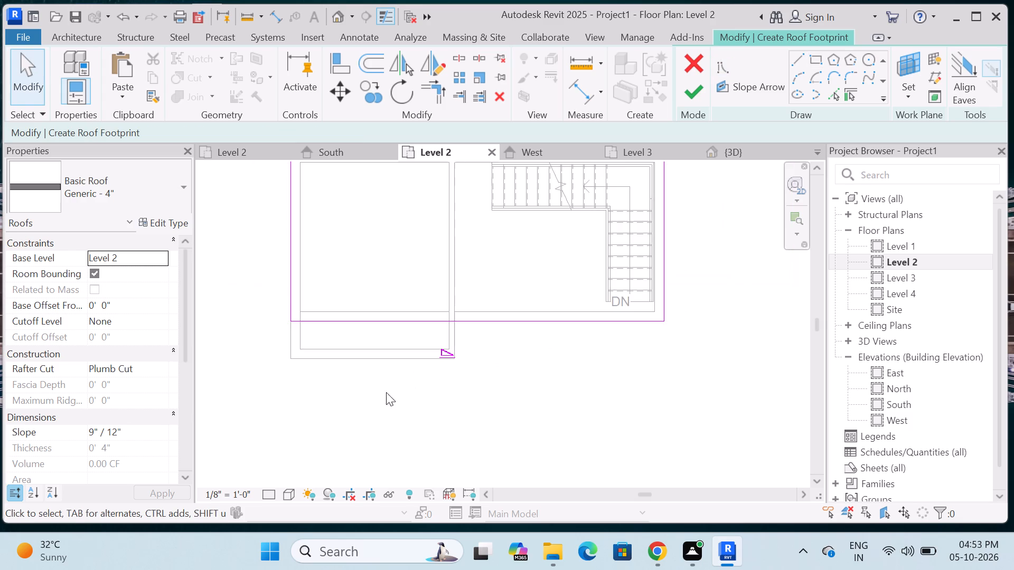
{"action": "scroll", "coordinate": [314, 385], "scroll_direction": "up", "scroll_amount": 4}
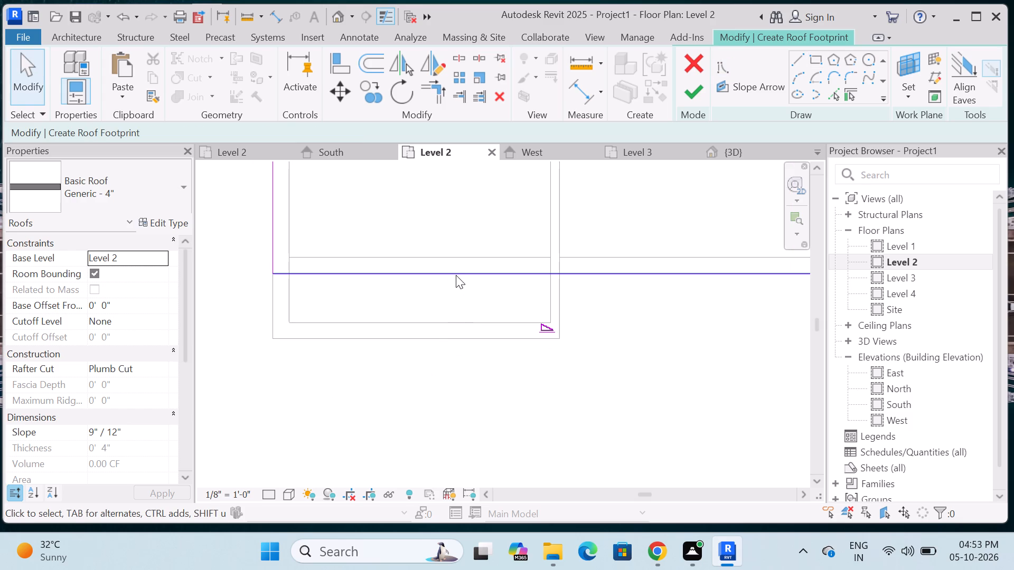
{"action": "left_click", "coordinate": [457, 274]}
{"action": "key", "text": "Delete"}
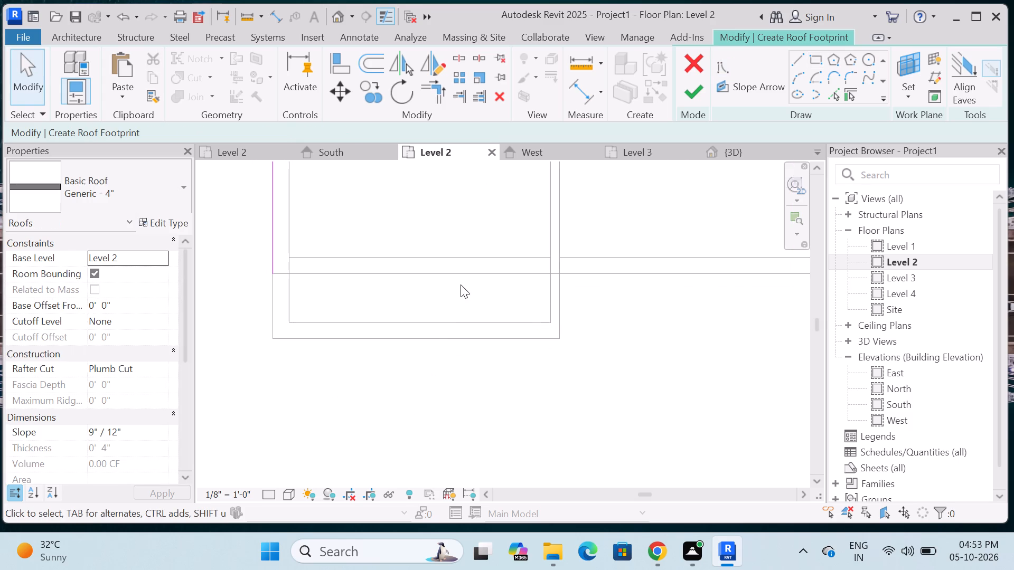
Draw boundary lines from the south-east corner around the projecting front room: 16'-10" west, 3'-0" south and 13'-2" west along the outer wall faces.
{"action": "left_click", "coordinate": [795, 56]}
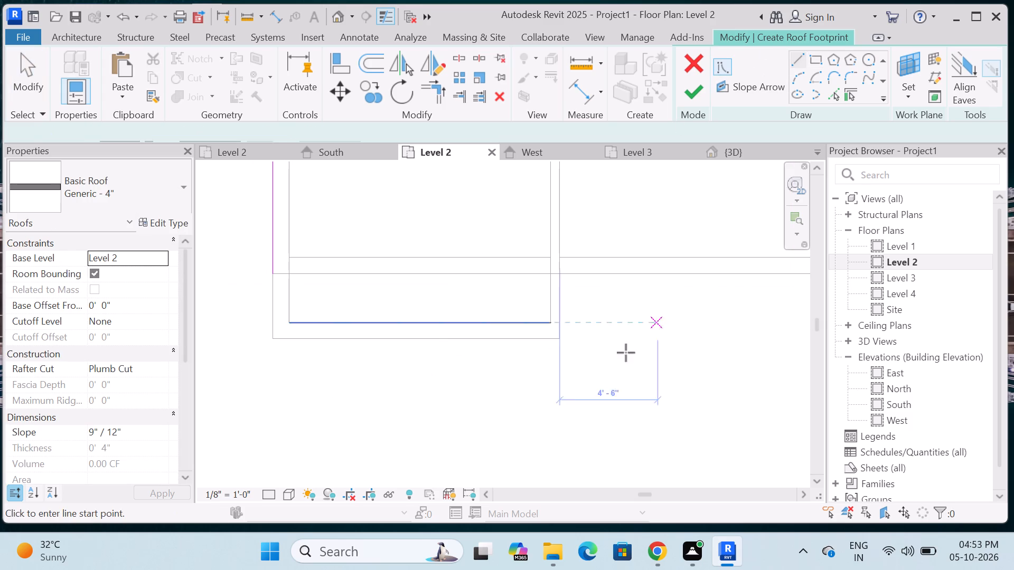
{"action": "scroll", "coordinate": [448, 356], "scroll_direction": "down", "scroll_amount": 4}
{"action": "scroll", "coordinate": [711, 299], "scroll_direction": "up", "scroll_amount": 9}
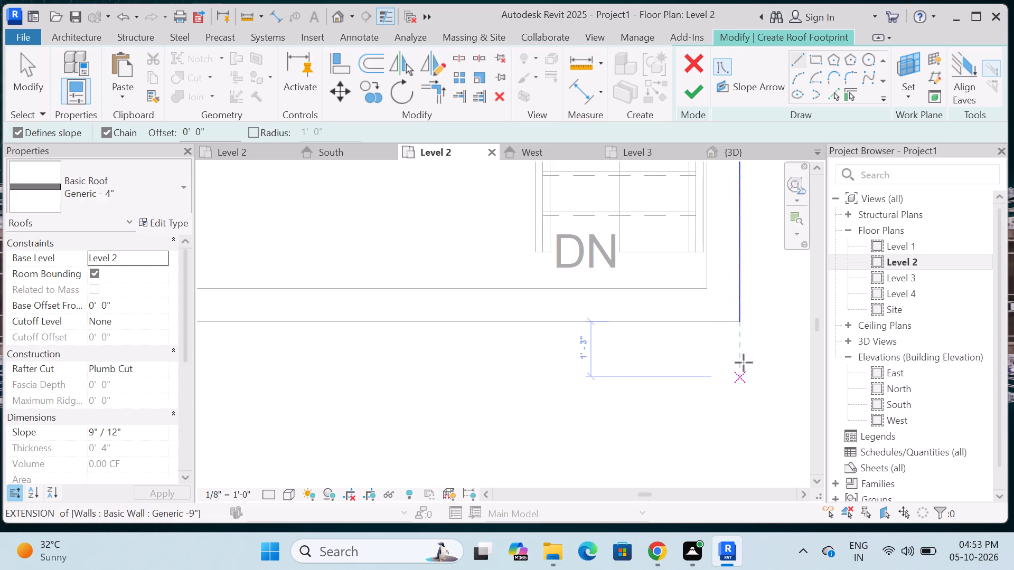
{"action": "left_click", "coordinate": [743, 321]}
{"action": "scroll", "coordinate": [743, 322], "scroll_direction": "down", "scroll_amount": 4}
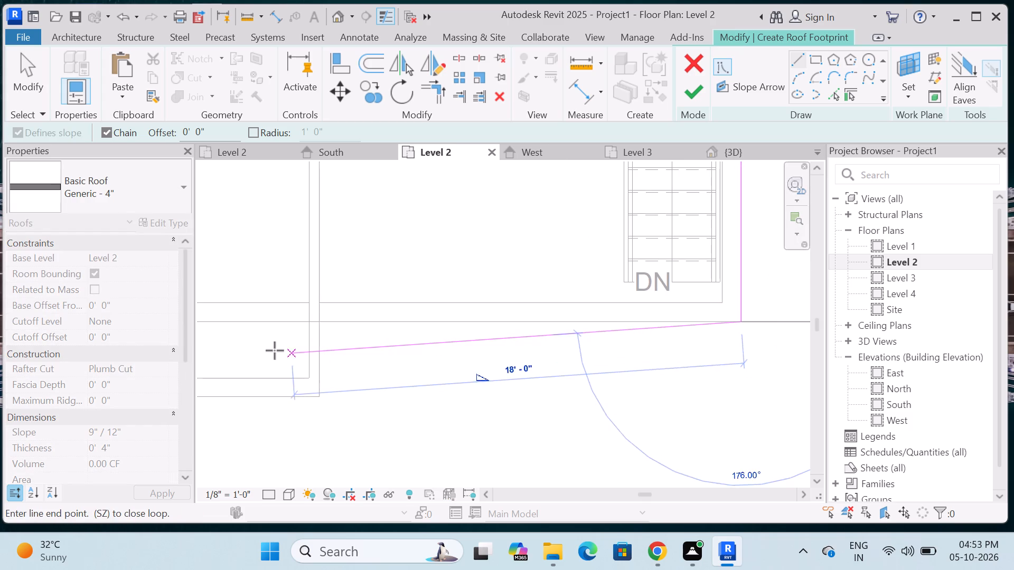
{"action": "scroll", "coordinate": [275, 350], "scroll_direction": "up", "scroll_amount": 4}
{"action": "left_click", "coordinate": [355, 298]}
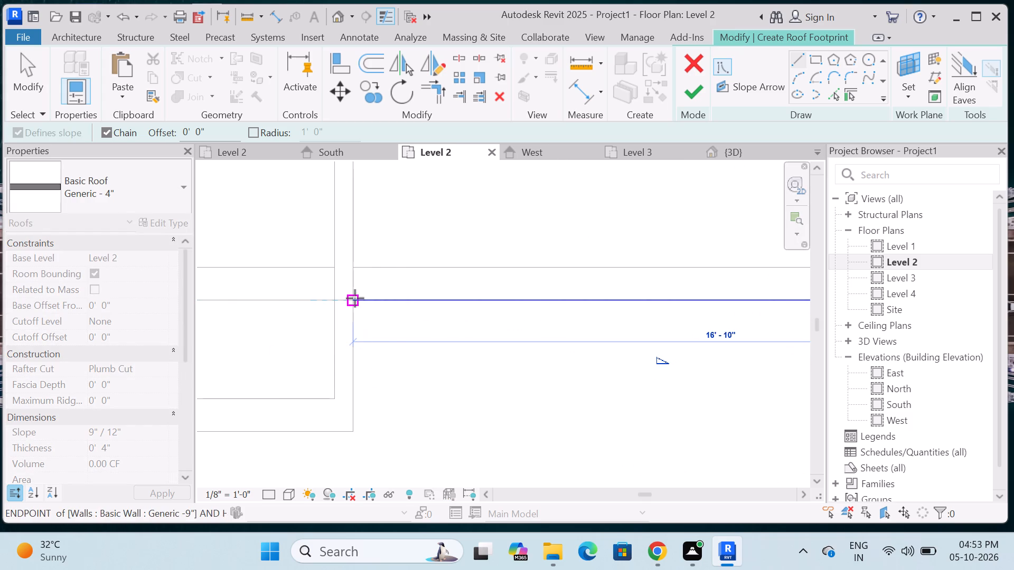
{"action": "left_click", "coordinate": [353, 433]}
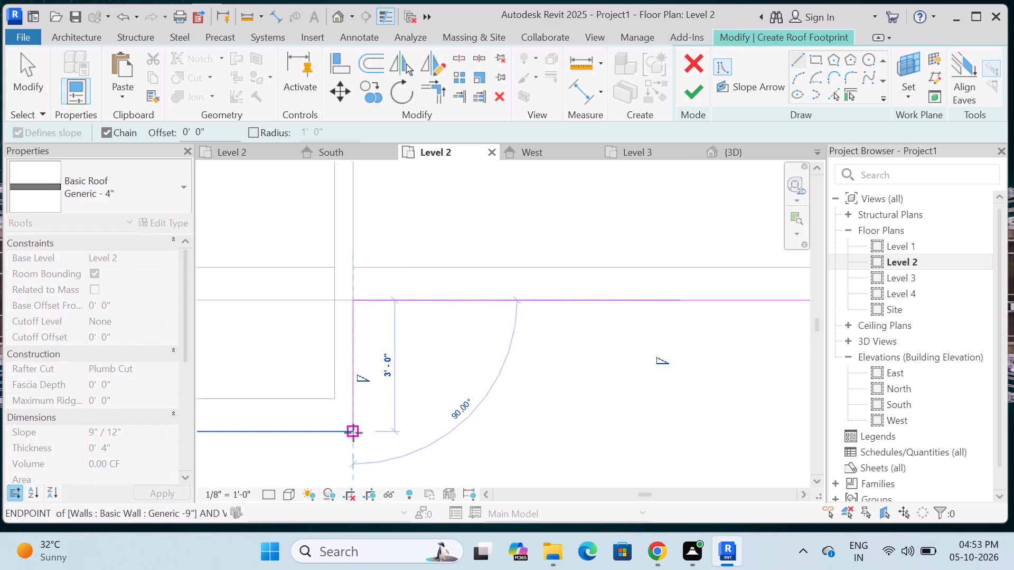
{"action": "scroll", "coordinate": [353, 433], "scroll_direction": "down", "scroll_amount": 18}
{"action": "scroll", "coordinate": [313, 430], "scroll_direction": "up", "scroll_amount": 7}
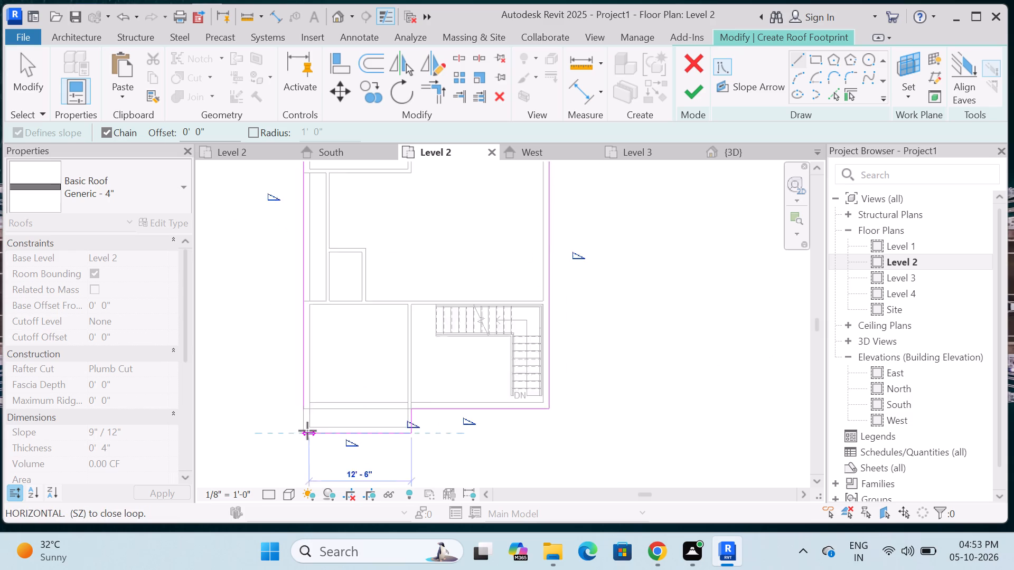
{"action": "scroll", "coordinate": [307, 431], "scroll_direction": "up", "scroll_amount": 7}
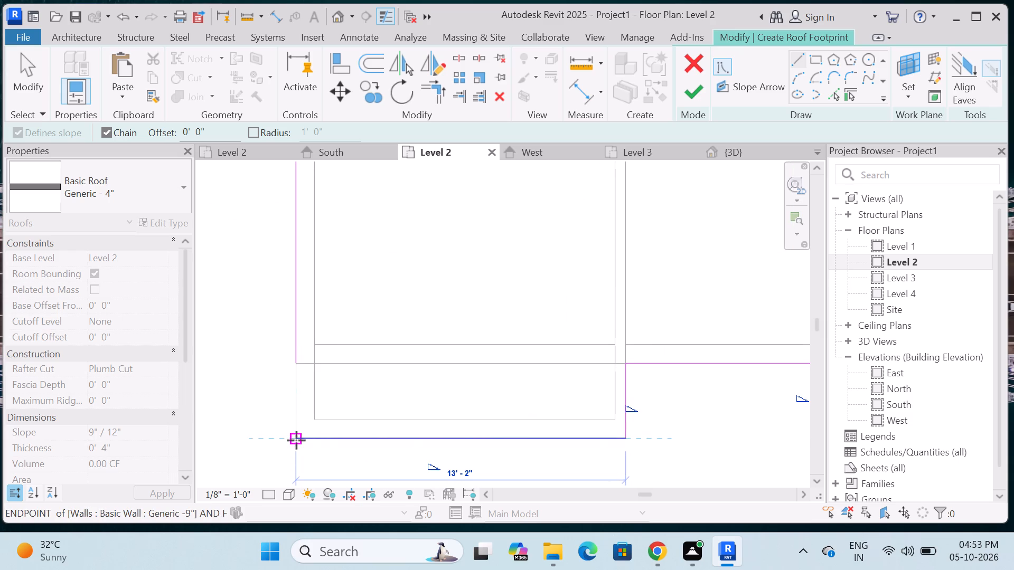
{"action": "left_click", "coordinate": [296, 440]}
{"action": "key", "text": "Escape"}
{"action": "scroll", "coordinate": [308, 451], "scroll_direction": "down", "scroll_amount": 4}
{"action": "key", "text": "Escape"}
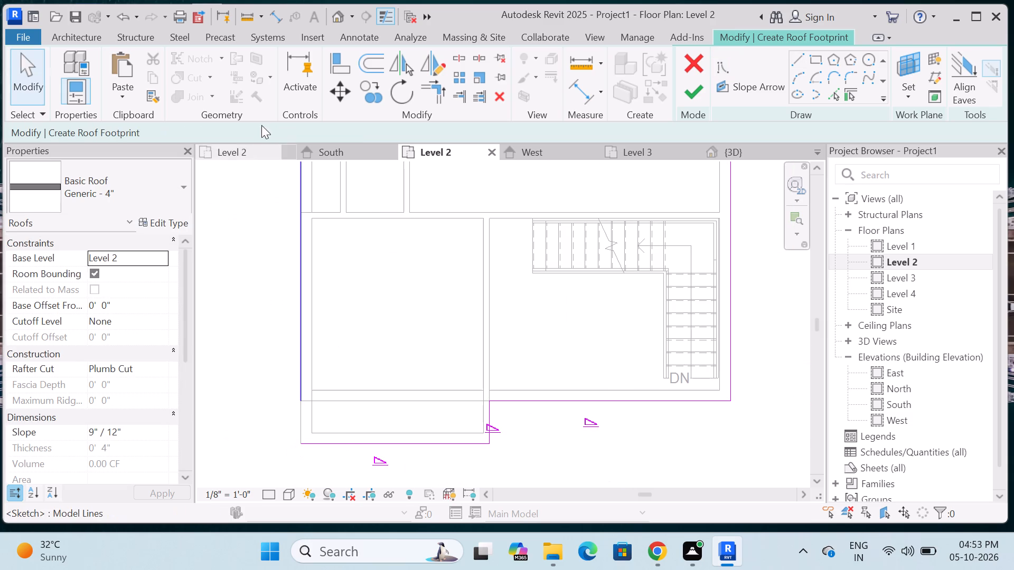
{"action": "key", "text": "Escape"}
Trim/extend the west boundary line to form a corner with the front room's south boundary line.
{"action": "left_click", "coordinate": [430, 99]}
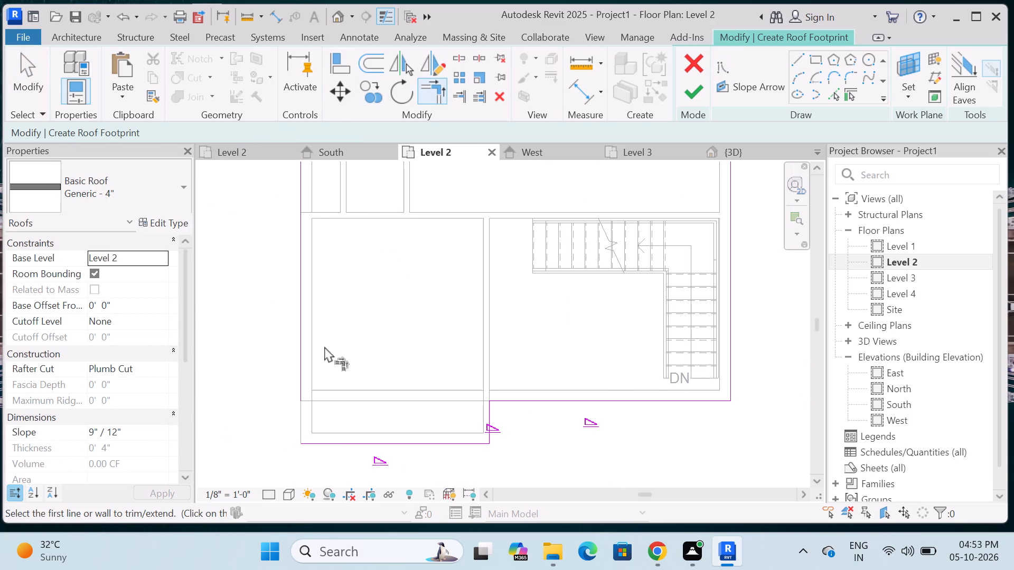
{"action": "left_click", "coordinate": [302, 334]}
{"action": "left_click", "coordinate": [348, 445]}
{"action": "scroll", "coordinate": [362, 379], "scroll_direction": "down", "scroll_amount": 8}
{"action": "key", "text": "Escape"}
{"action": "key", "text": "Escape"}
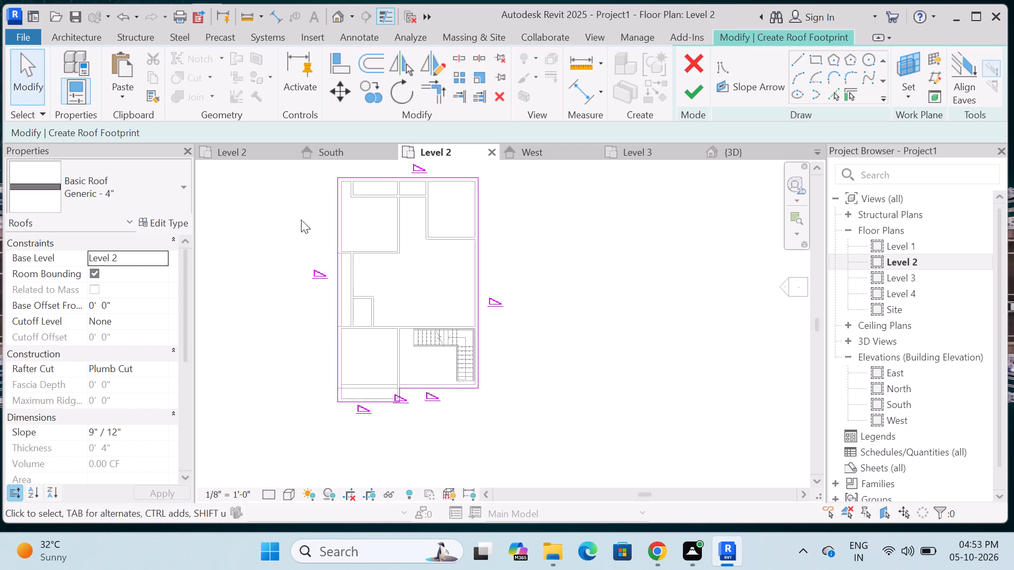
Remove the slope definition from all roof boundary lines and finish the roof without attaching the walls to it.
{"action": "scroll", "coordinate": [302, 229], "scroll_direction": "down", "scroll_amount": 4}
{"action": "left_click_drag", "start_coordinate": [304, 195], "coordinate": [476, 435]}
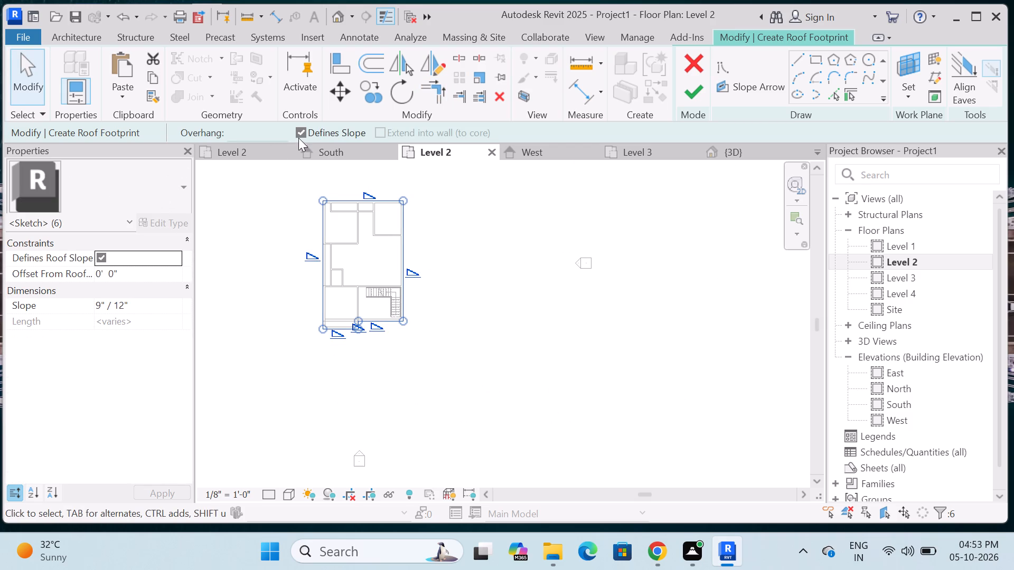
{"action": "left_click", "coordinate": [300, 130]}
{"action": "left_click", "coordinate": [693, 101]}
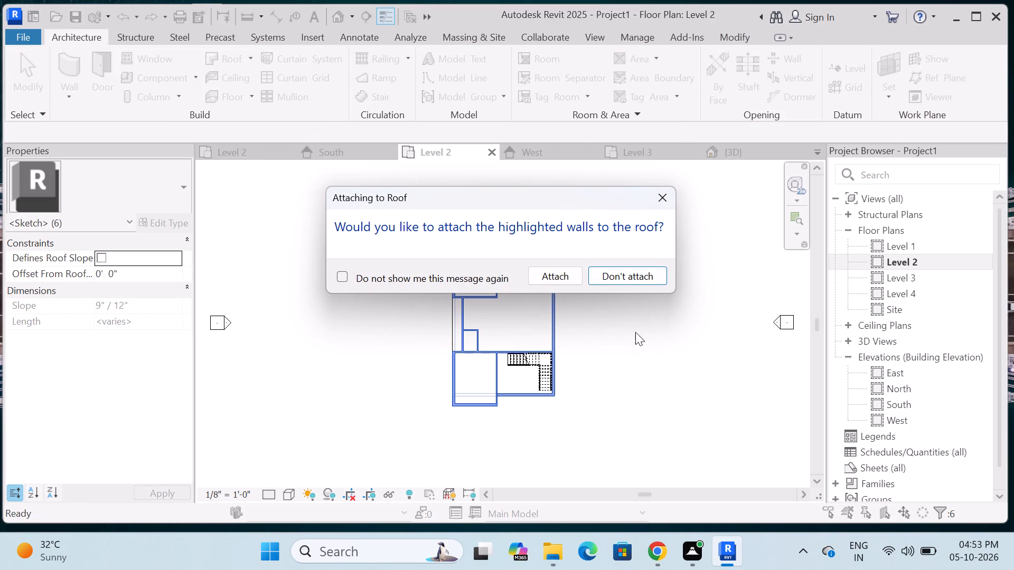
{"action": "left_click", "coordinate": [636, 280]}
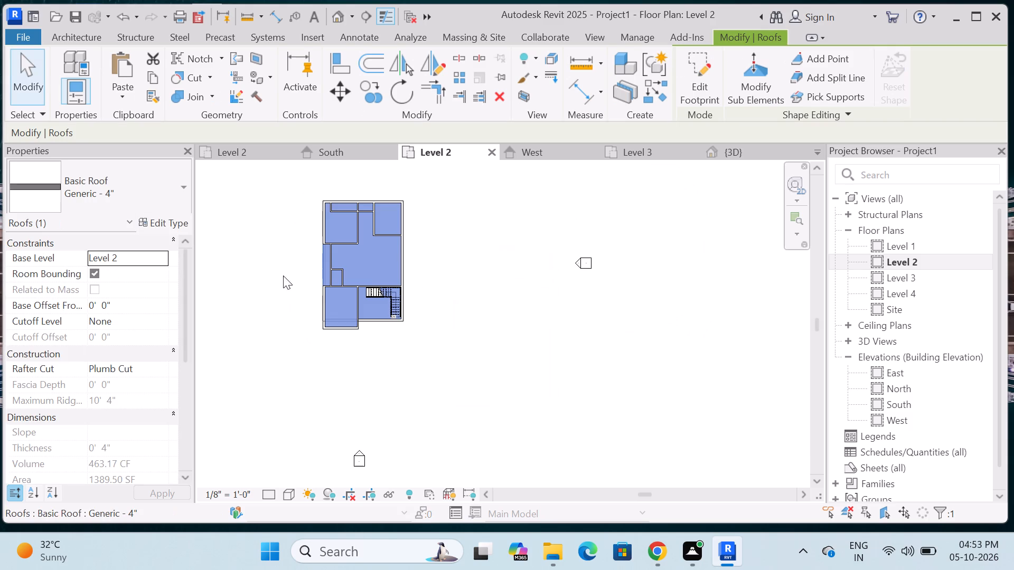
{"action": "left_click", "coordinate": [447, 353]}
Close the 30x45 G+2 Level 2 plan and examine Project1's building with its new roof slab in the 3D view.
{"action": "left_click", "coordinate": [221, 152]}
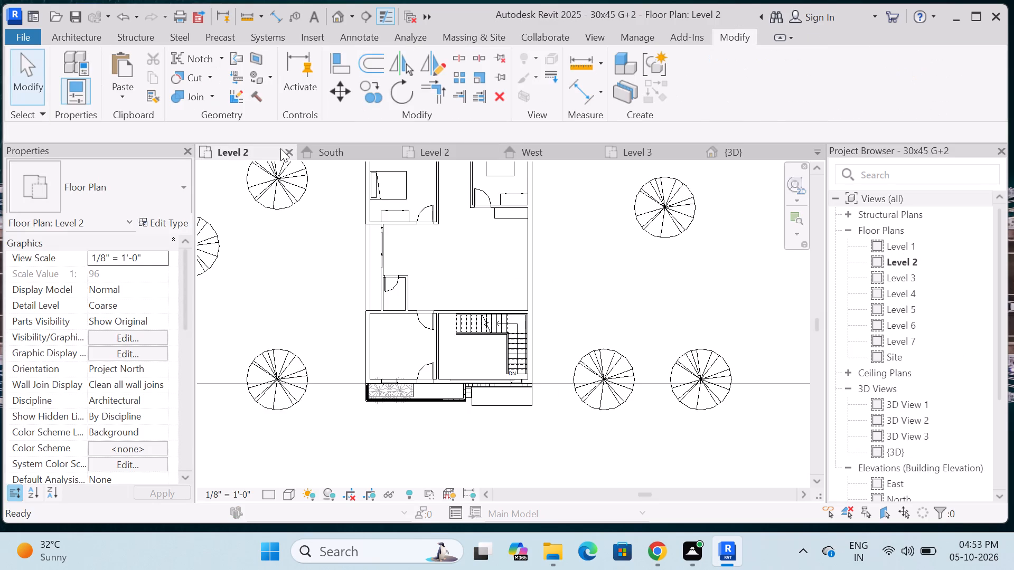
{"action": "left_click", "coordinate": [286, 150]}
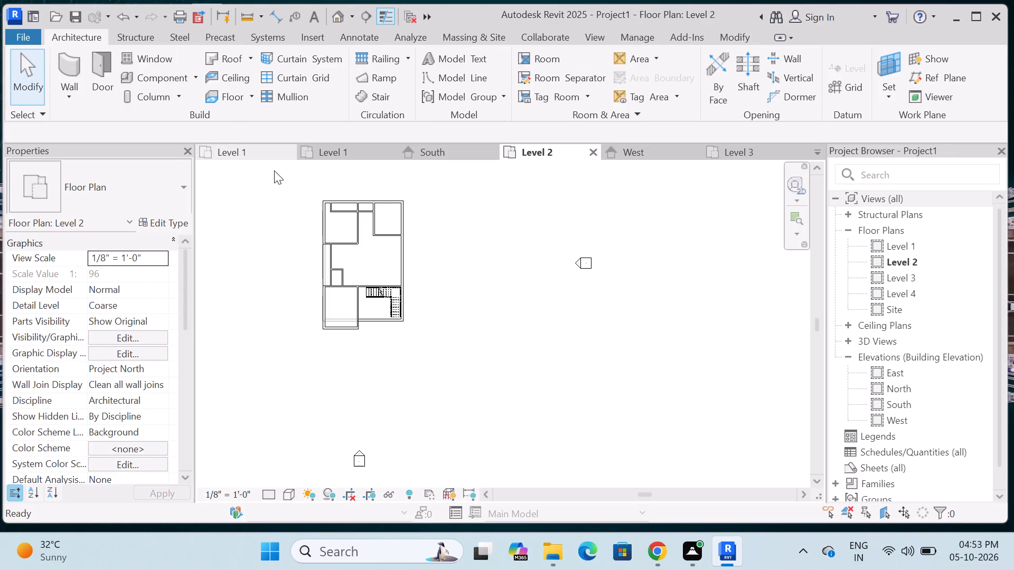
{"action": "left_click", "coordinate": [338, 16]}
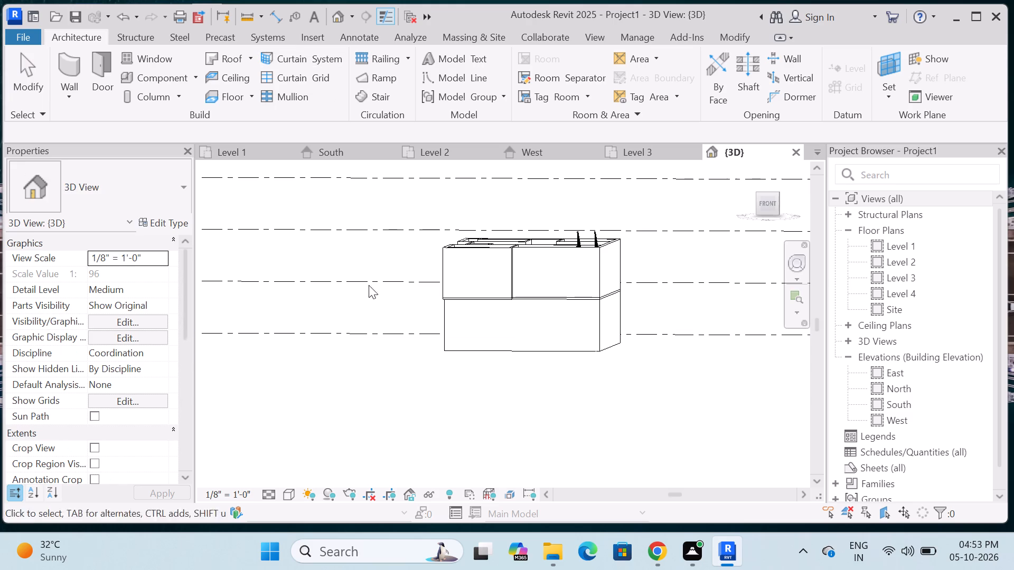
{"action": "middle_click_drag", "start_coordinate": [473, 392], "coordinate": [656, 411], "text": "shift"}
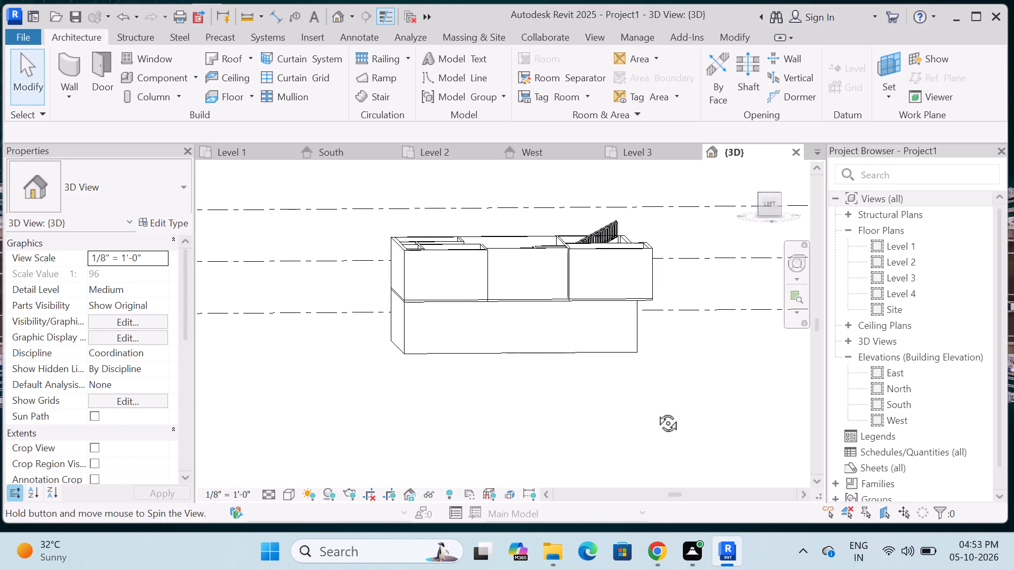
{"action": "middle_click_drag", "start_coordinate": [656, 411], "coordinate": [510, 509], "text": "shift"}
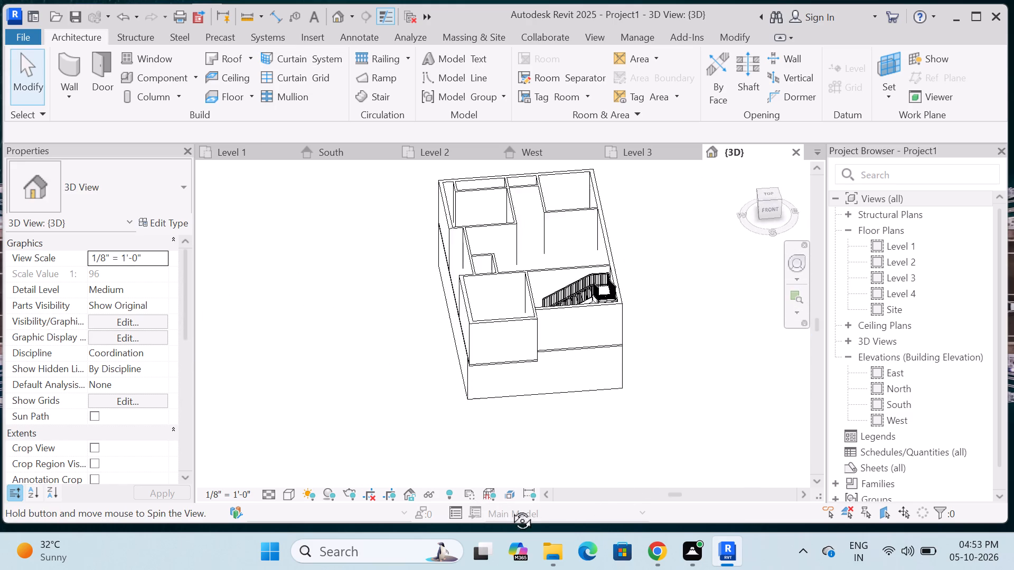
{"action": "middle_click_drag", "start_coordinate": [510, 509], "coordinate": [503, 502], "text": "shift"}
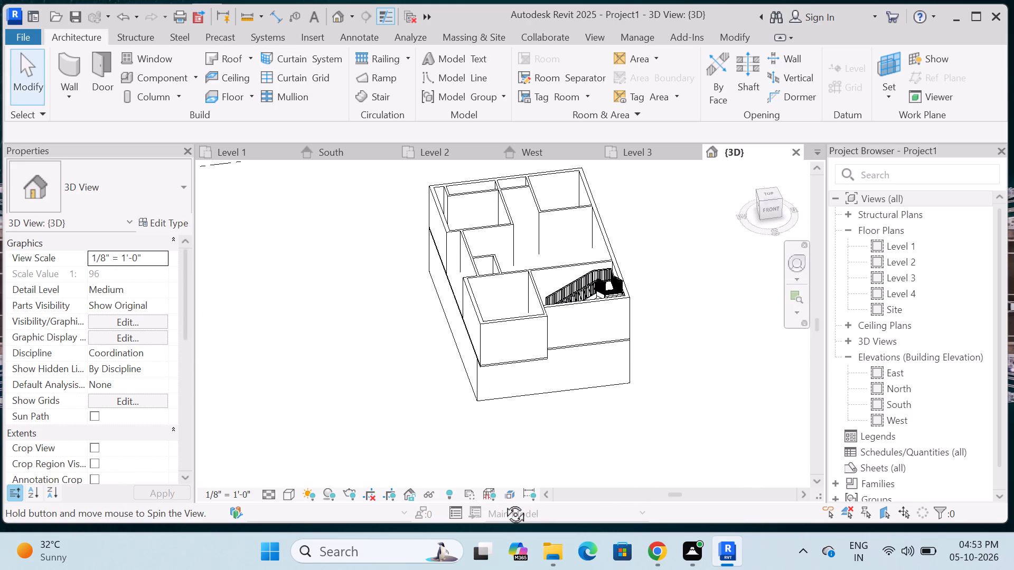
{"action": "middle_click_drag", "start_coordinate": [503, 502], "coordinate": [513, 441], "text": "shift"}
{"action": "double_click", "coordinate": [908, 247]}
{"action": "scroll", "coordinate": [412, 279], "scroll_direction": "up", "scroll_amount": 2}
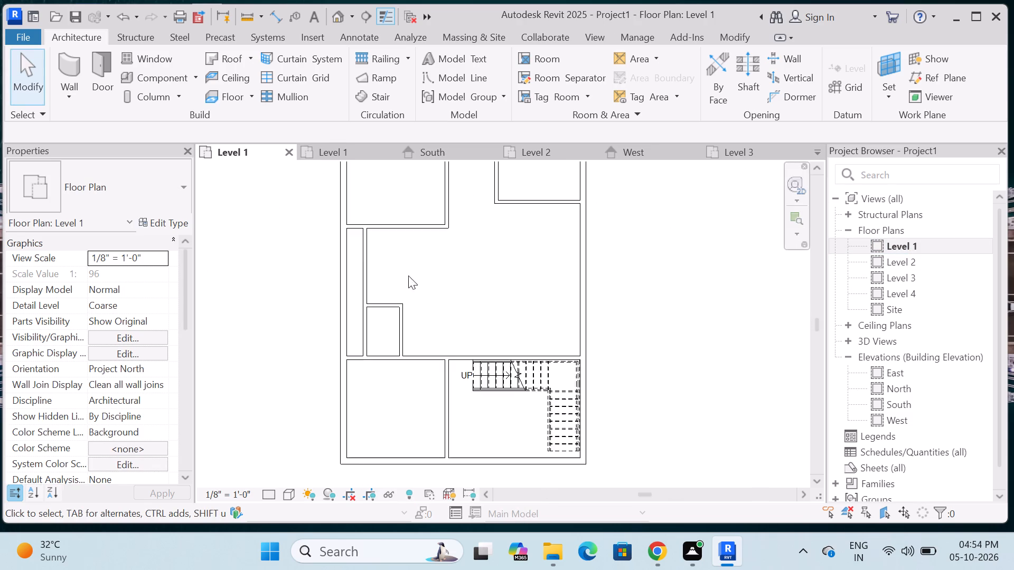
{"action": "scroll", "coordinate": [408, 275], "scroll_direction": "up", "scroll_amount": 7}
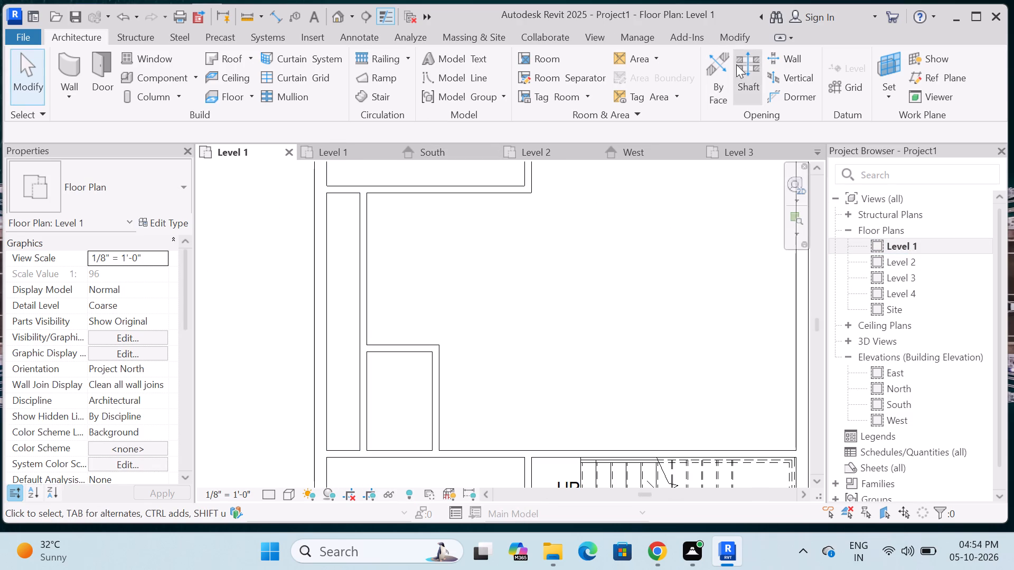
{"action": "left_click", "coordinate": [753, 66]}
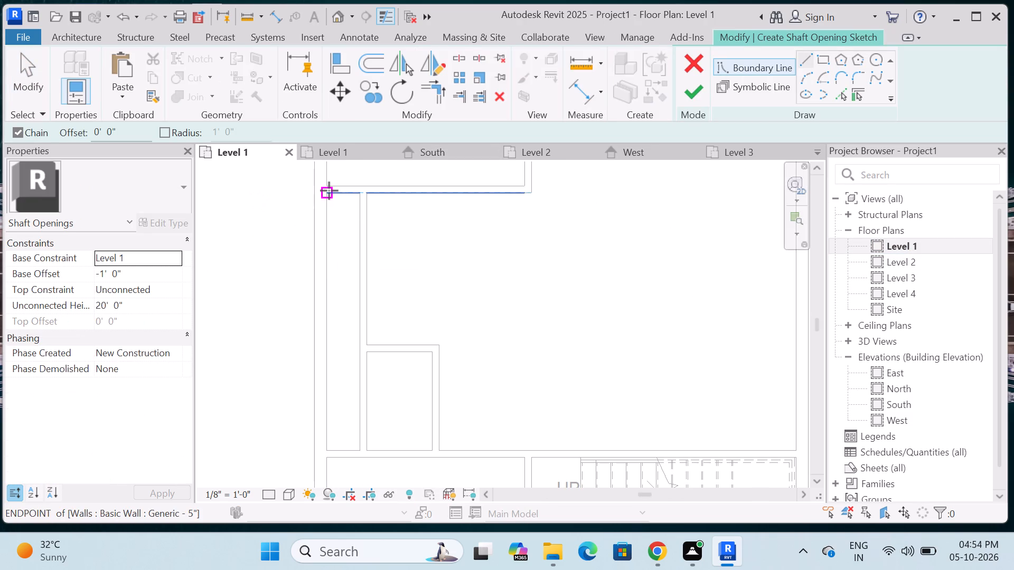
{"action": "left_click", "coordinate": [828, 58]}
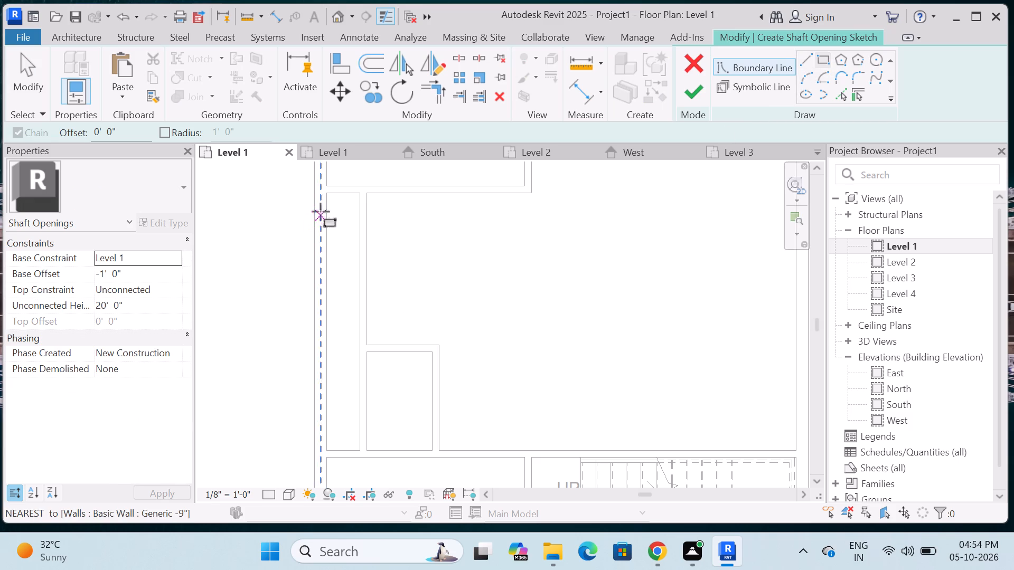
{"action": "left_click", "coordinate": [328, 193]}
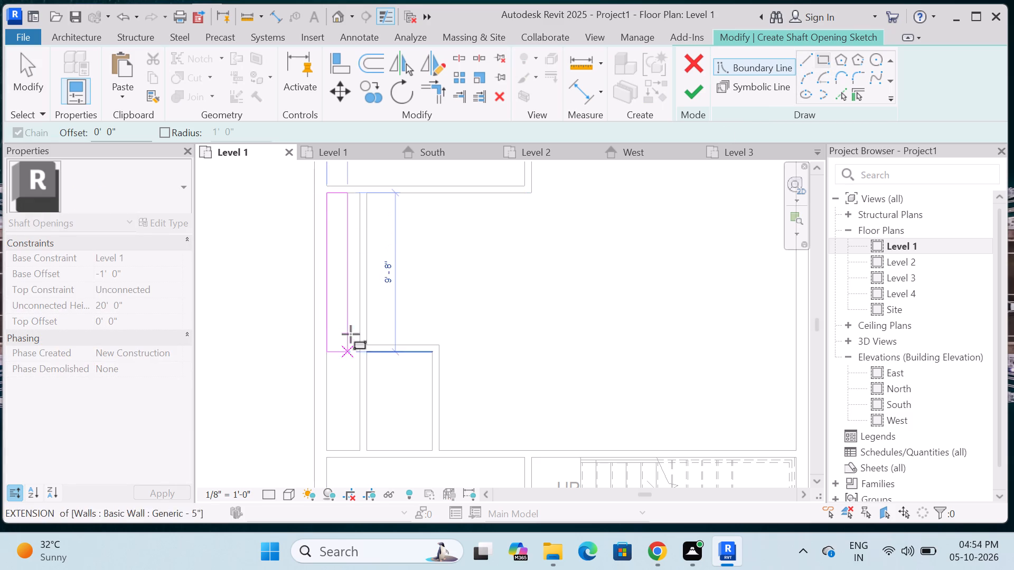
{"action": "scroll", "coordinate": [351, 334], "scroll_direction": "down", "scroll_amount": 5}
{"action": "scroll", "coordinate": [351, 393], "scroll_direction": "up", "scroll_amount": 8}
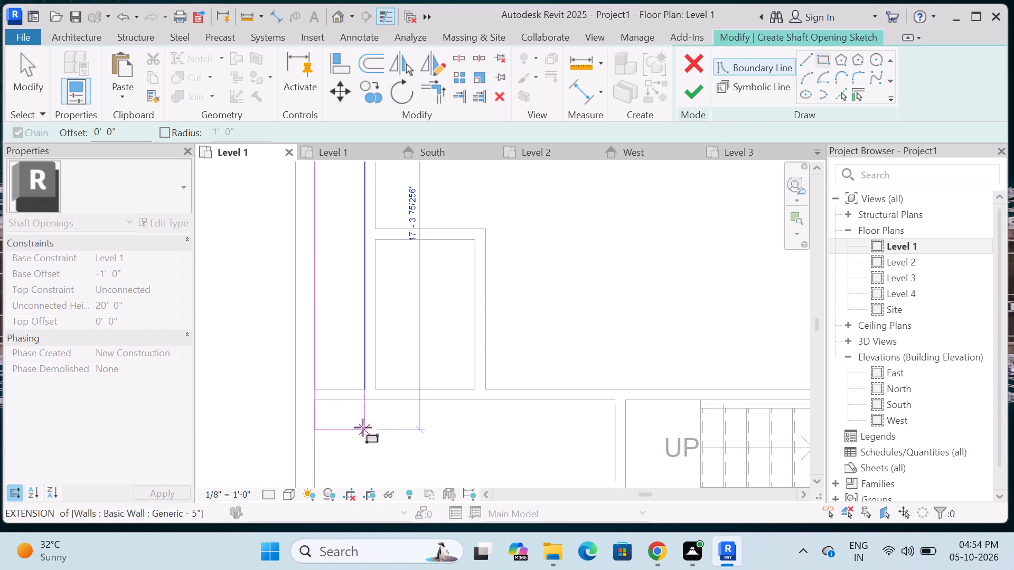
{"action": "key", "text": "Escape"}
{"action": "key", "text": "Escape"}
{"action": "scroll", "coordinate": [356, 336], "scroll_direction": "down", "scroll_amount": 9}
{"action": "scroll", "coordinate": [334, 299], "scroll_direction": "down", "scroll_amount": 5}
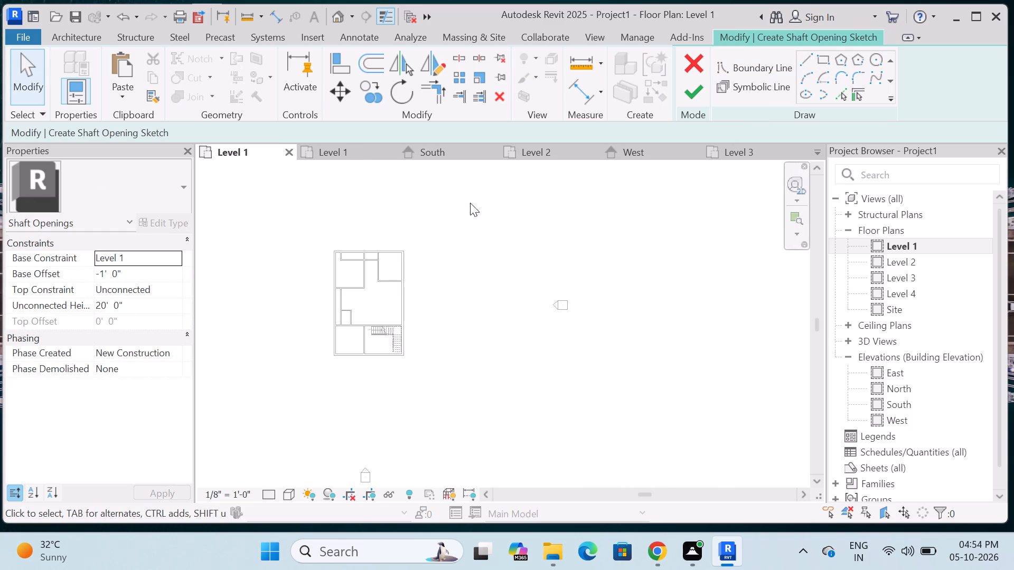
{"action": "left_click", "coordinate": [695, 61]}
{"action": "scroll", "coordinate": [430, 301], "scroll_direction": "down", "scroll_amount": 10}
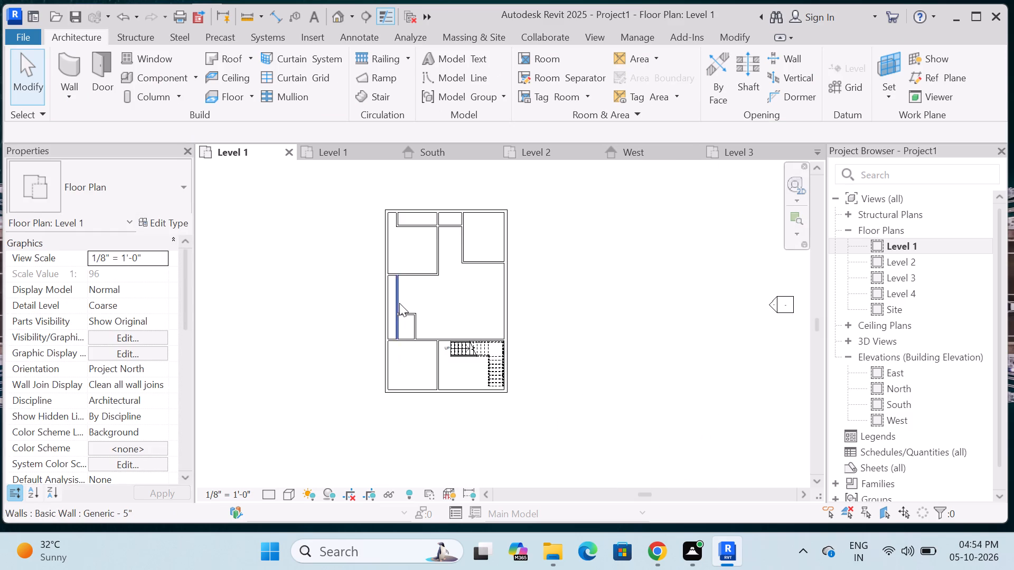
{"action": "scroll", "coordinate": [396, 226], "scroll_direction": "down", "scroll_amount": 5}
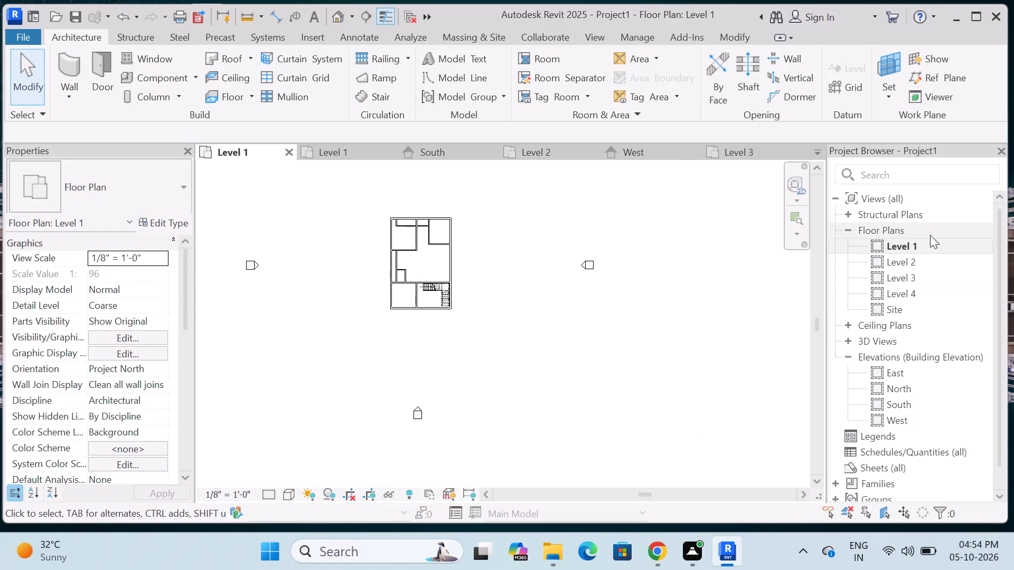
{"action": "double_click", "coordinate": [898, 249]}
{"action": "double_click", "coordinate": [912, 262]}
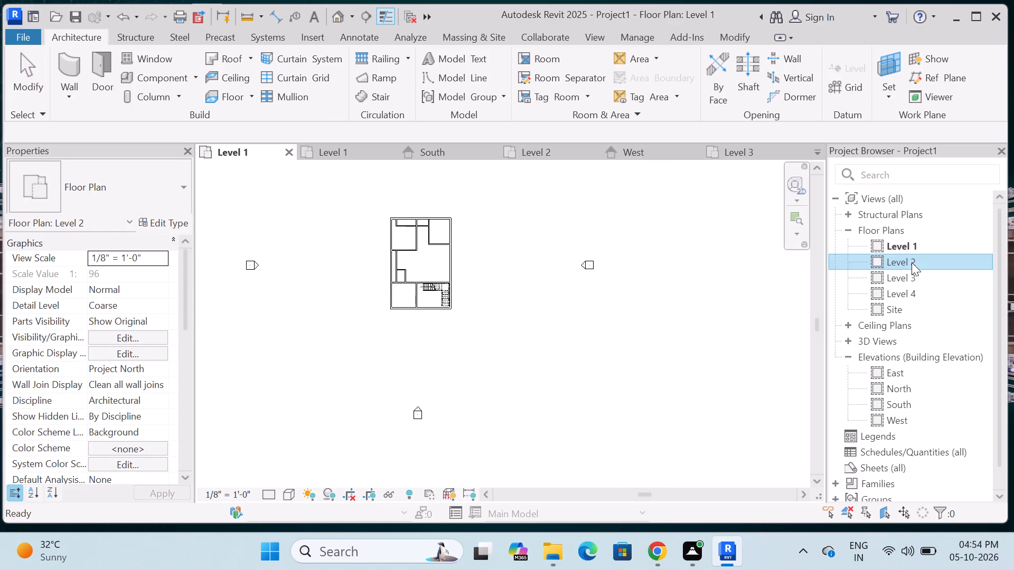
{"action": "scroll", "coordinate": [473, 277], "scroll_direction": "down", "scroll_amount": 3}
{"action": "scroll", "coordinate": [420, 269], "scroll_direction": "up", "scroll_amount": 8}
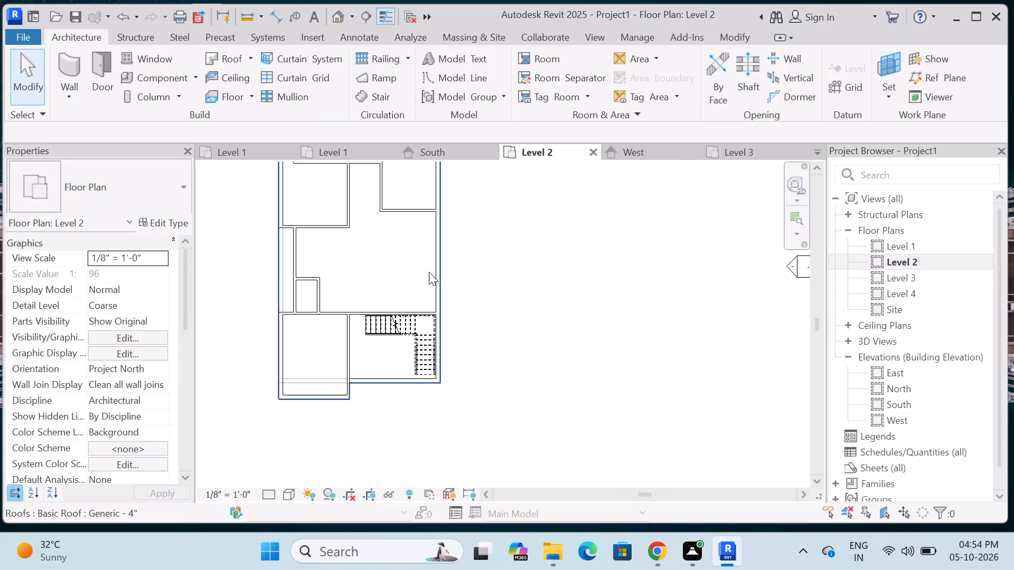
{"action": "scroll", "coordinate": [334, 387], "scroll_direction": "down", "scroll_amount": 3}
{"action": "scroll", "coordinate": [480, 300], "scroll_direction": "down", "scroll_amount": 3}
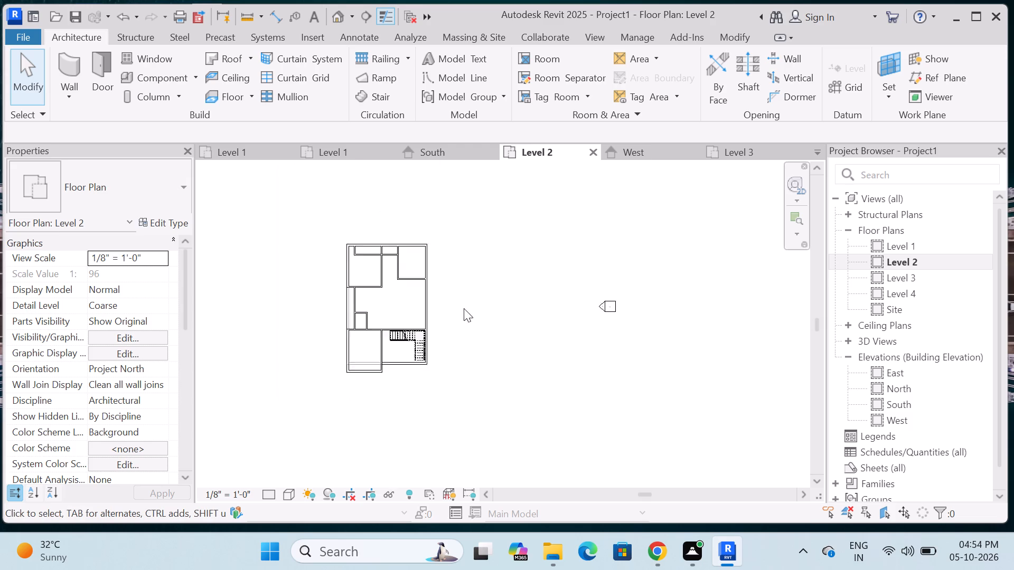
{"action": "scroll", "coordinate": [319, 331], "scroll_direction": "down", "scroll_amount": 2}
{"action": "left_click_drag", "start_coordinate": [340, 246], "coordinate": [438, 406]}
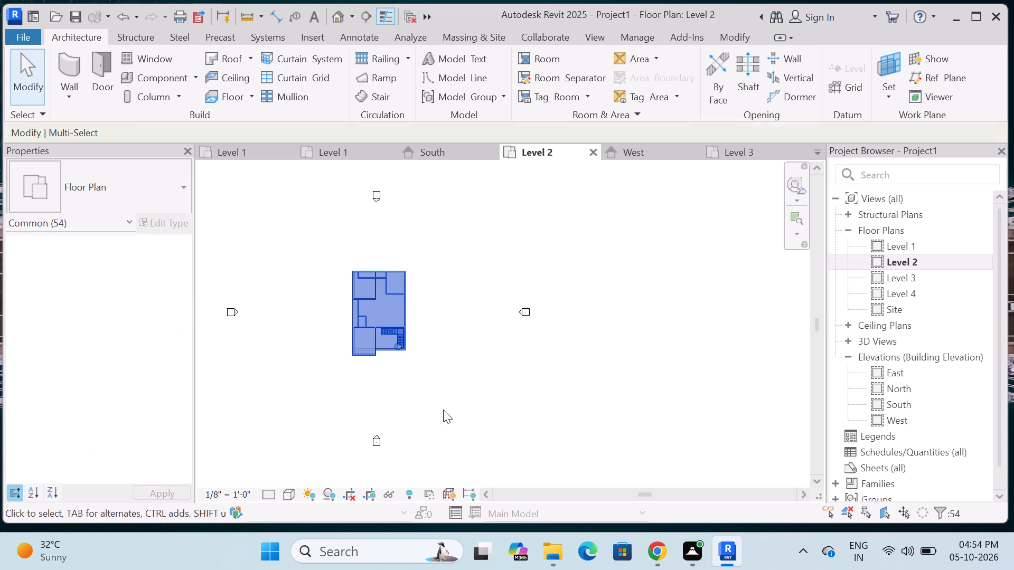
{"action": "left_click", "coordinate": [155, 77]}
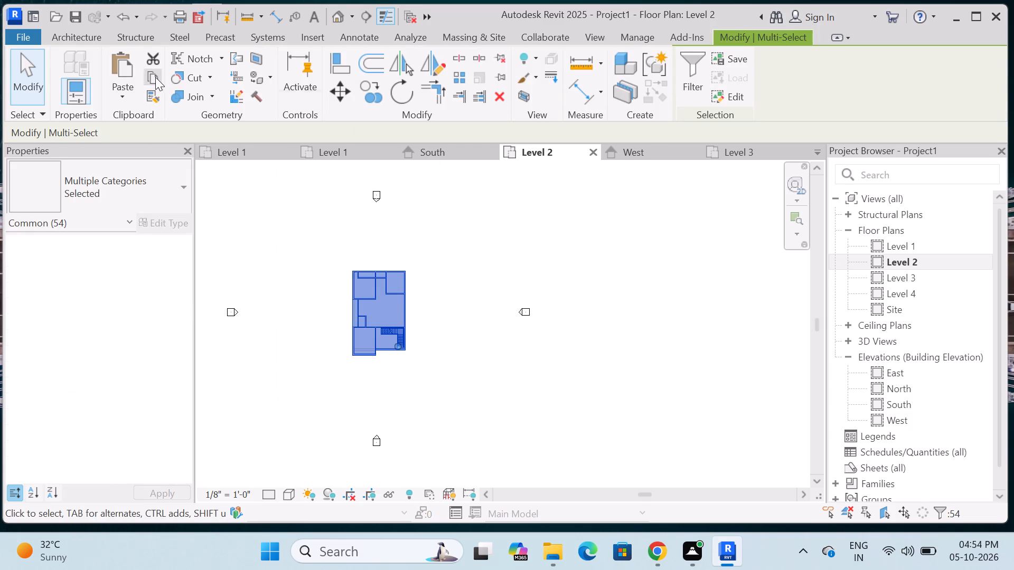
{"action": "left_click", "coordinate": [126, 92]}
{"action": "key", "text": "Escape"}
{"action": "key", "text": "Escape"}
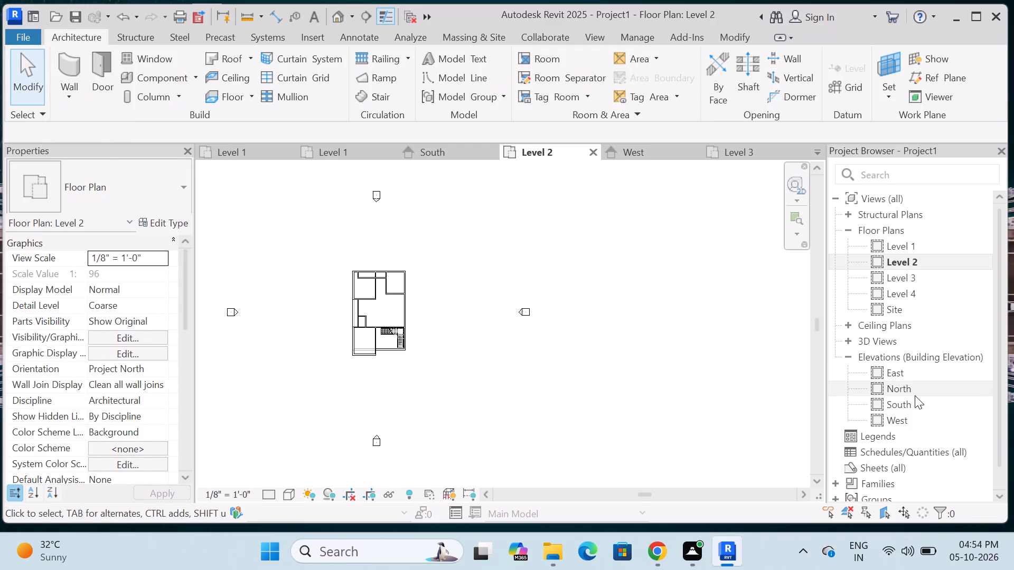
In the North elevation, copy the whole storey above Level 2 with its slab and stair, and paste it aligned to Level 3.
{"action": "double_click", "coordinate": [913, 390]}
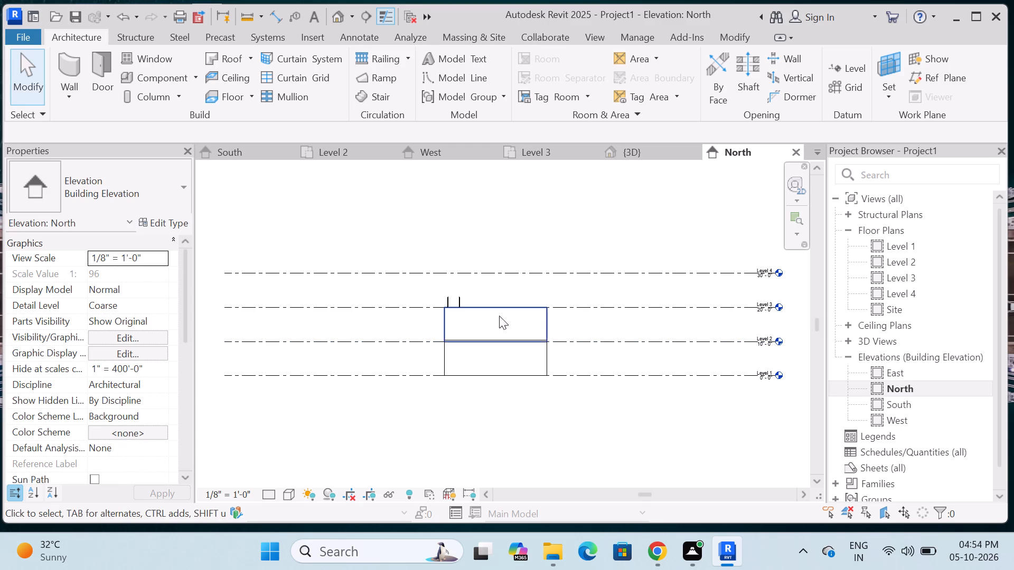
{"action": "scroll", "coordinate": [457, 294], "scroll_direction": "up", "scroll_amount": 4}
{"action": "left_click_drag", "start_coordinate": [384, 275], "coordinate": [691, 404]}
{"action": "left_click", "coordinate": [158, 79]}
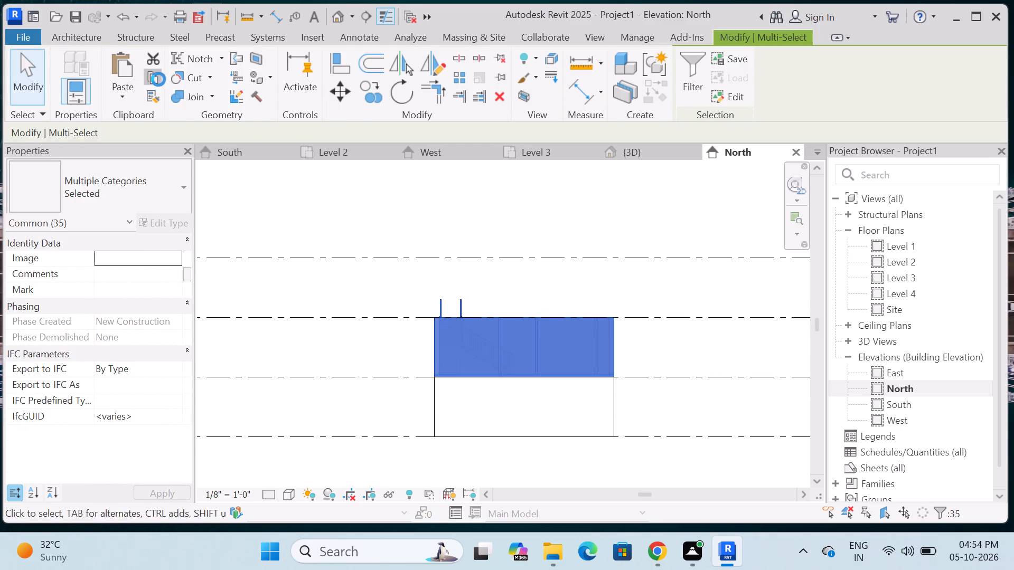
{"action": "left_click", "coordinate": [117, 99]}
{"action": "left_click", "coordinate": [169, 159]}
{"action": "left_click", "coordinate": [224, 206]}
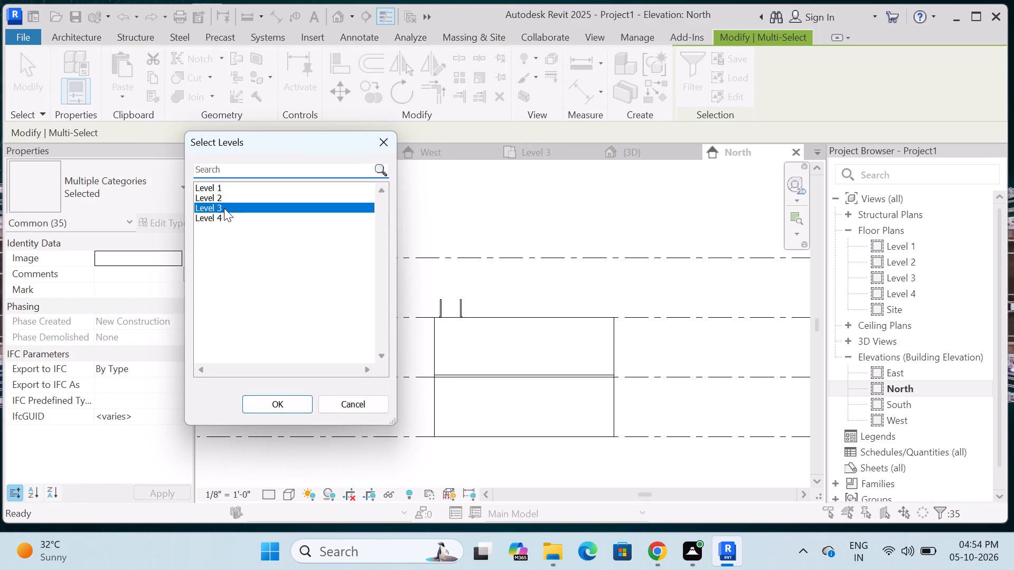
{"action": "left_click", "coordinate": [293, 410]}
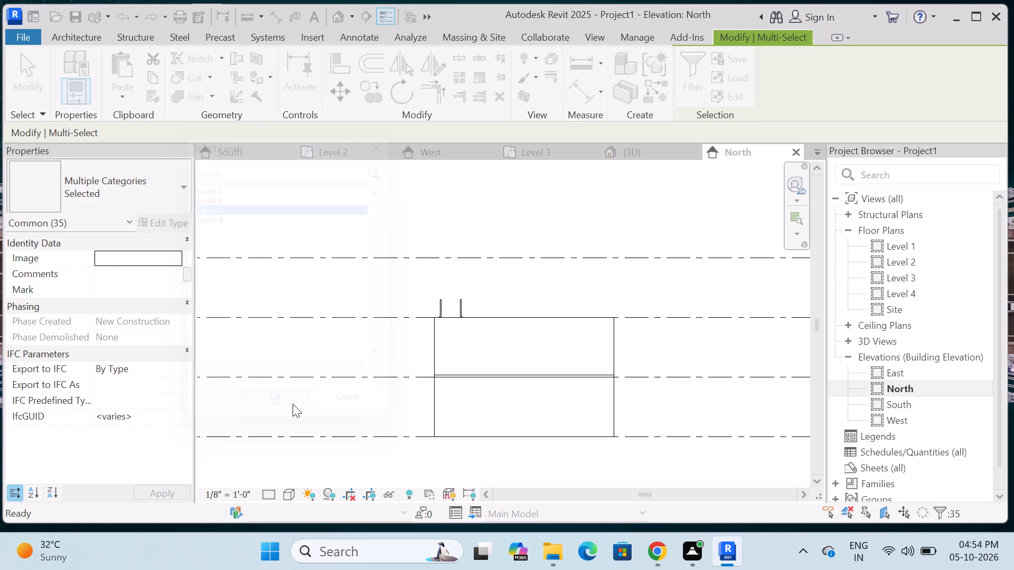
{"action": "key", "text": "Escape"}
{"action": "scroll", "coordinate": [334, 348], "scroll_direction": "down", "scroll_amount": 4}
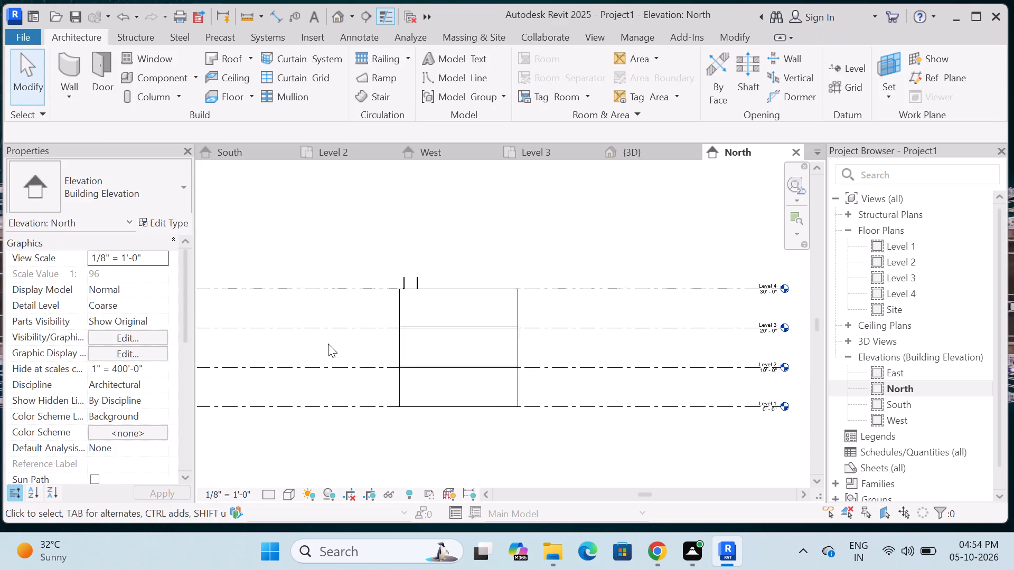
{"action": "scroll", "coordinate": [327, 344], "scroll_direction": "down", "scroll_amount": 3}
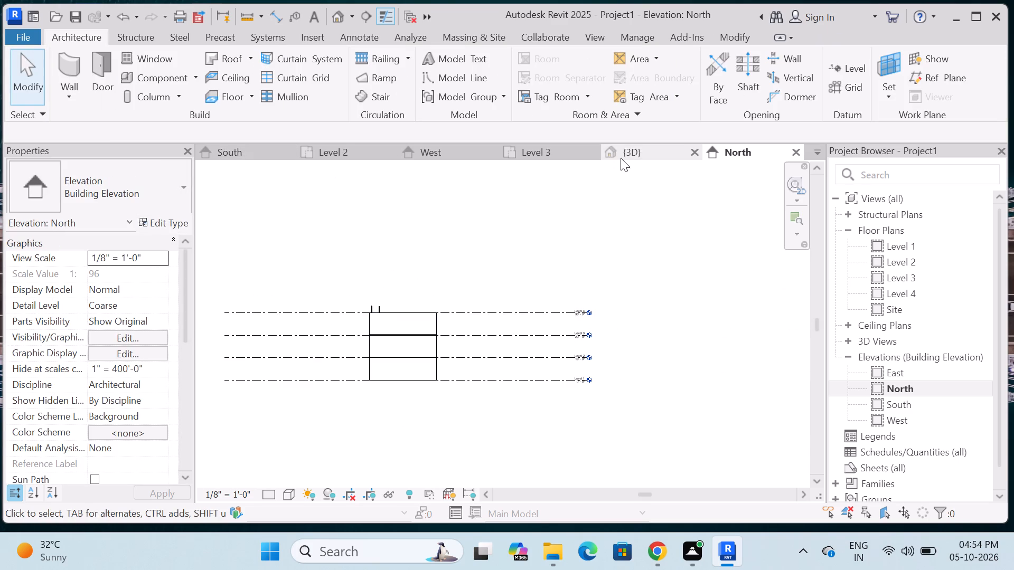
Examine the building with its added storey in Project1's 3D view and compare it with the Level 2 and Level 3 plans and the elevations.
{"action": "left_click", "coordinate": [621, 158]}
{"action": "middle_click_drag", "start_coordinate": [541, 400], "coordinate": [507, 391], "text": "shift"}
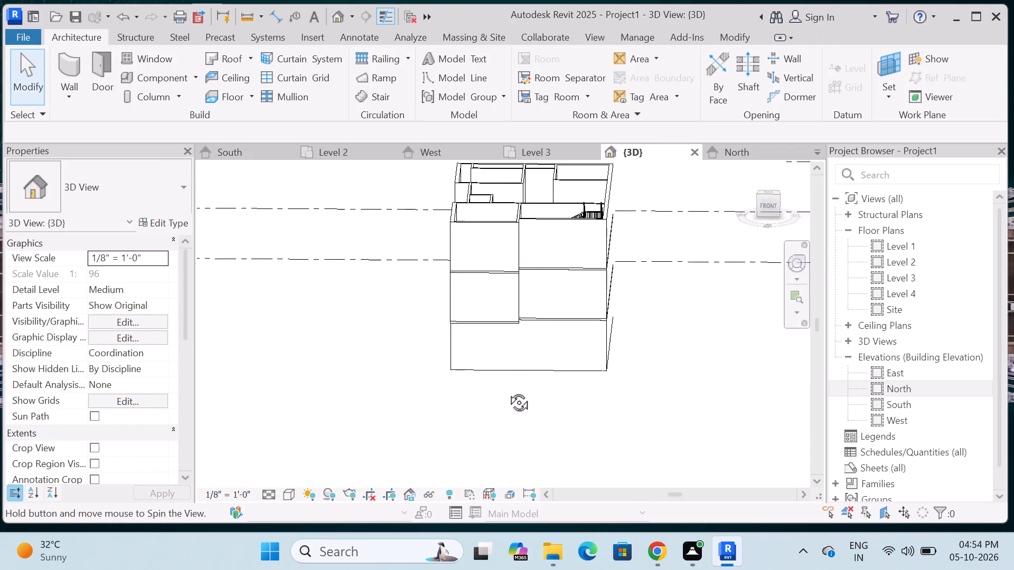
{"action": "middle_click_drag", "start_coordinate": [507, 391], "coordinate": [429, 333], "text": "shift"}
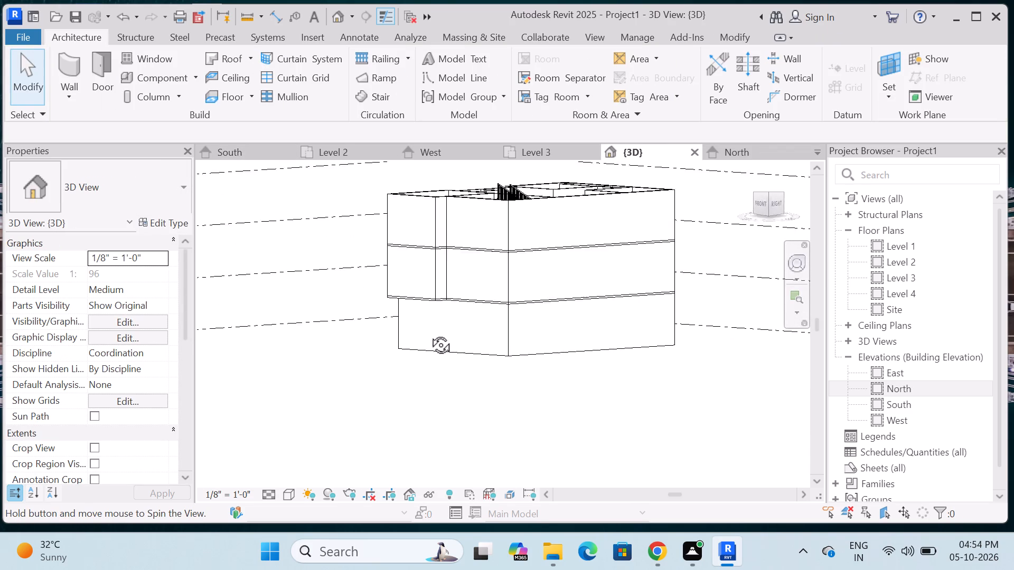
{"action": "middle_click_drag", "start_coordinate": [429, 333], "coordinate": [512, 344], "text": "shift"}
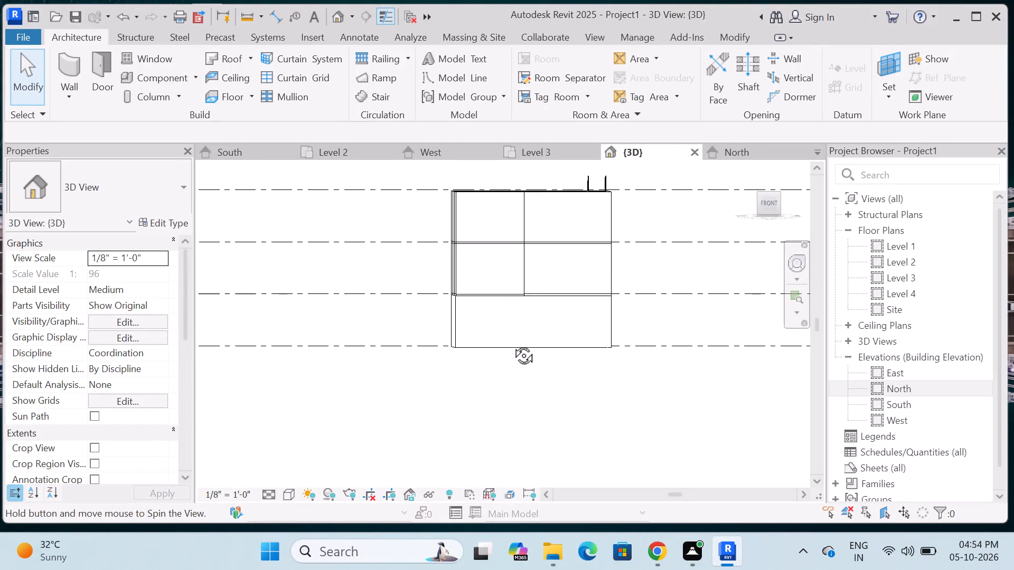
{"action": "middle_click_drag", "start_coordinate": [512, 344], "coordinate": [509, 343], "text": "shift"}
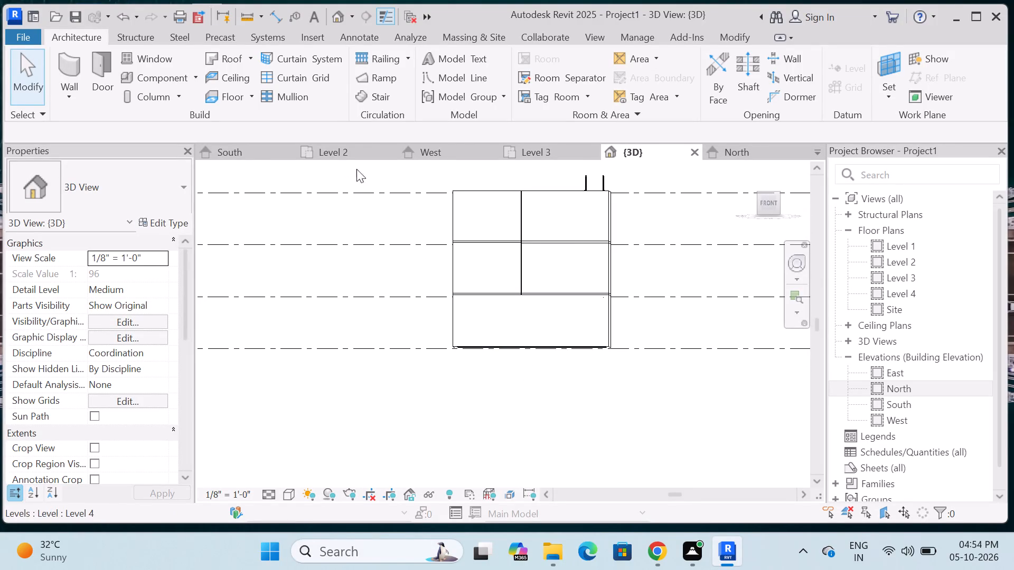
{"action": "left_click", "coordinate": [559, 154]}
{"action": "left_click", "coordinate": [445, 149]}
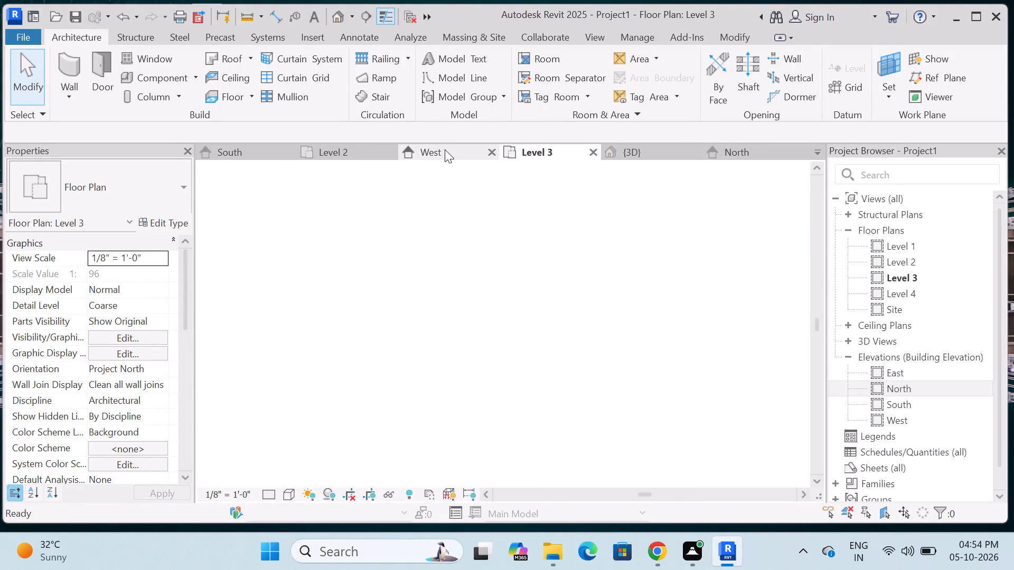
{"action": "left_click", "coordinate": [347, 149]}
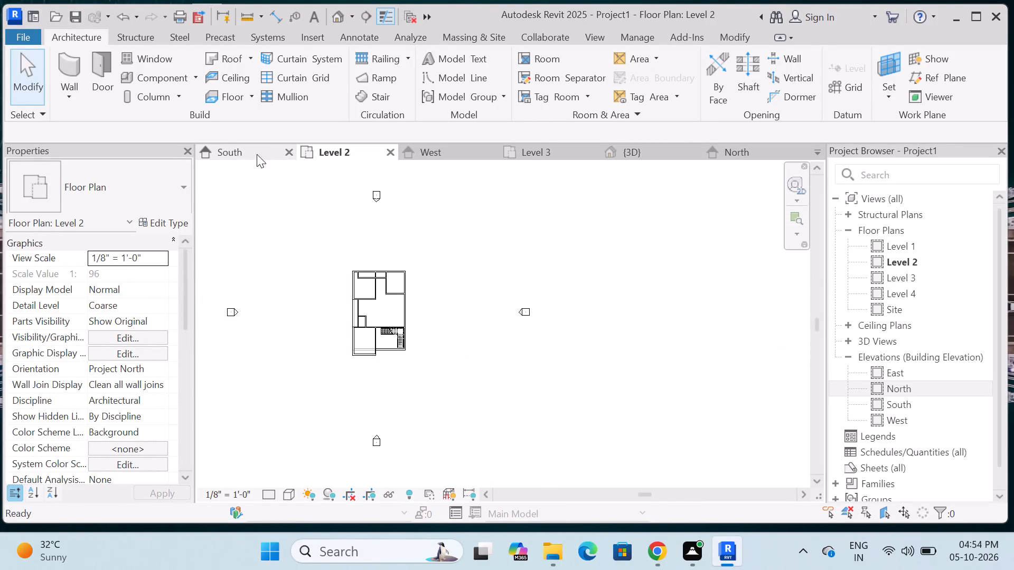
{"action": "left_click", "coordinate": [240, 154]}
{"action": "left_click", "coordinate": [720, 154]}
{"action": "left_click", "coordinate": [652, 156]}
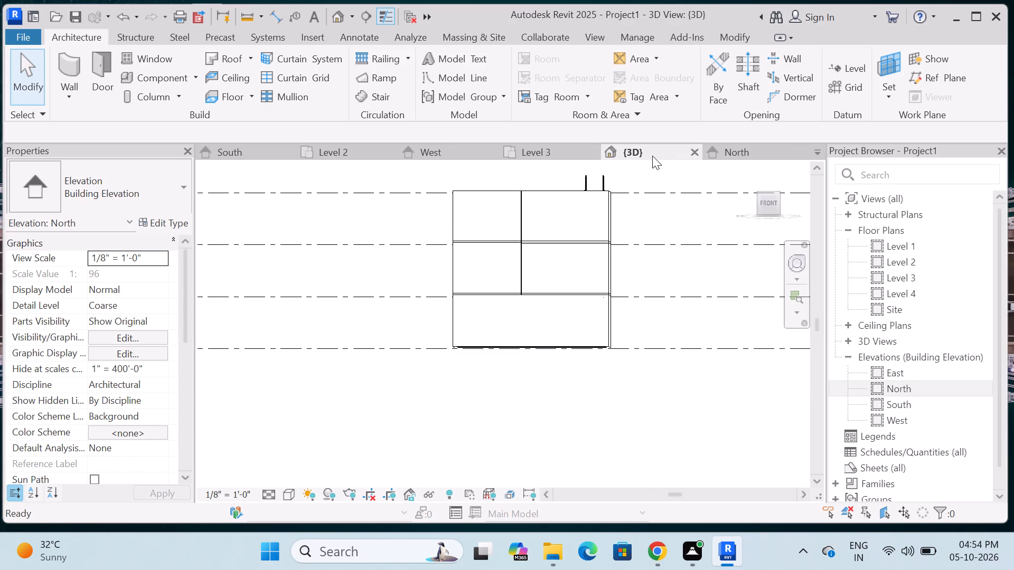
{"action": "scroll", "coordinate": [525, 213], "scroll_direction": "down", "scroll_amount": 7}
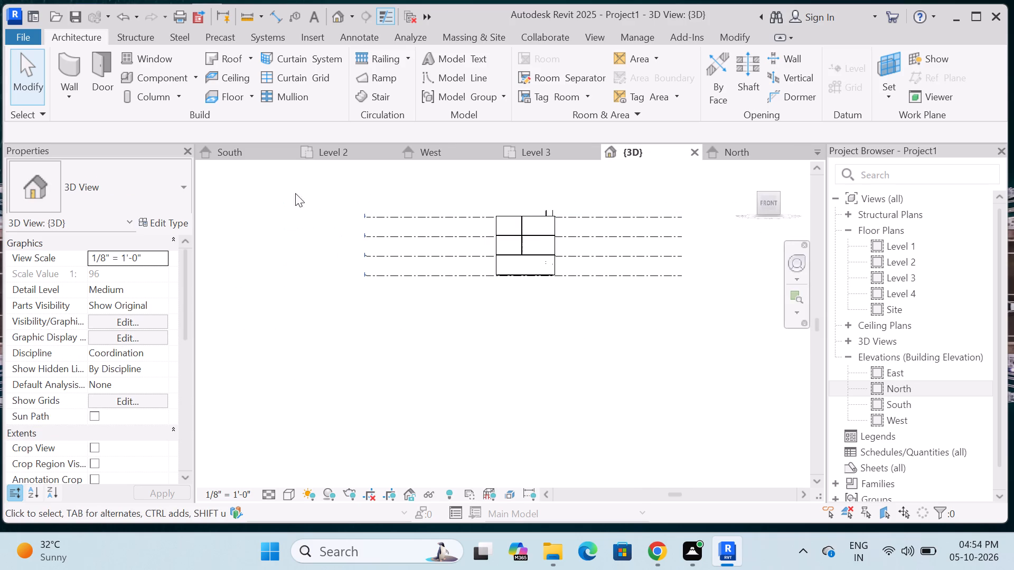
{"action": "left_click", "coordinate": [268, 153]}
{"action": "left_click", "coordinate": [337, 151]}
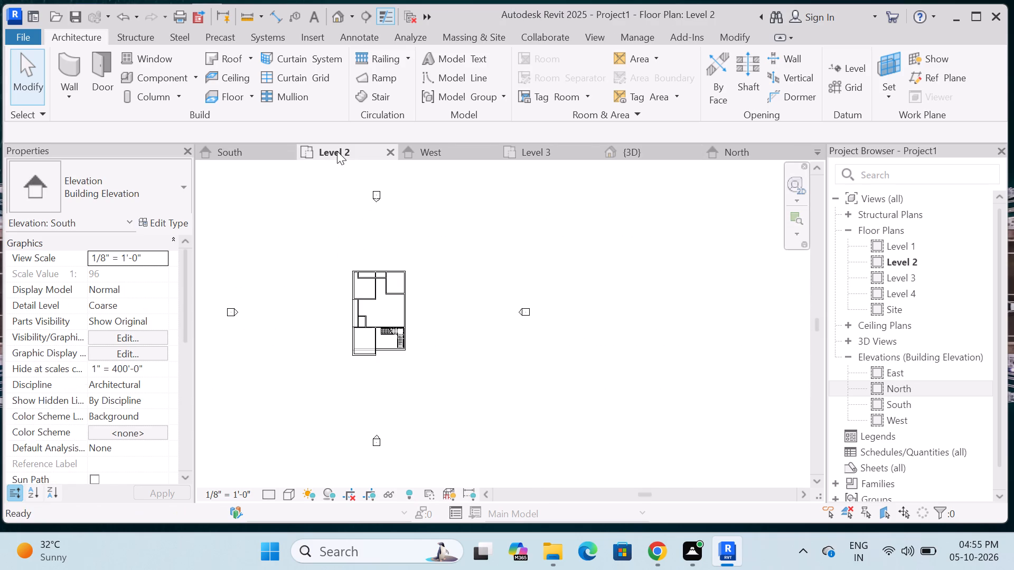
{"action": "scroll", "coordinate": [375, 321], "scroll_direction": "up", "scroll_amount": 4}
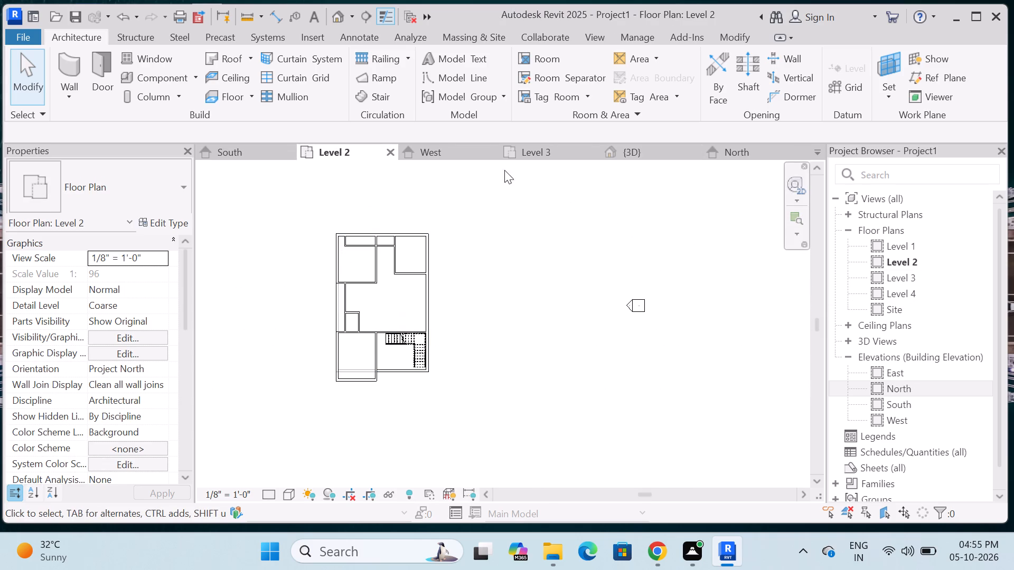
{"action": "left_click", "coordinate": [467, 155]}
{"action": "left_click", "coordinate": [537, 147]}
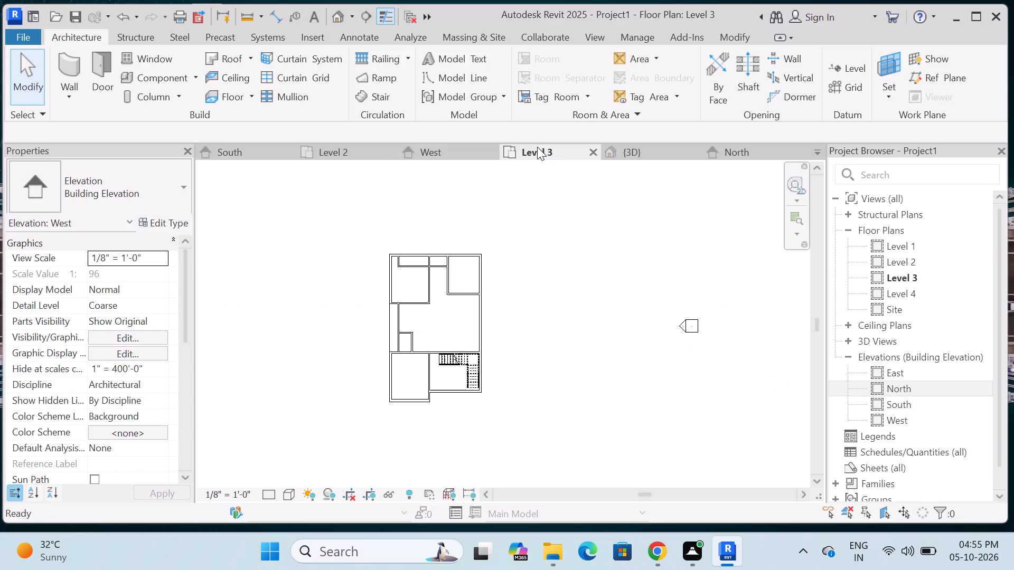
{"action": "left_click", "coordinate": [633, 152]}
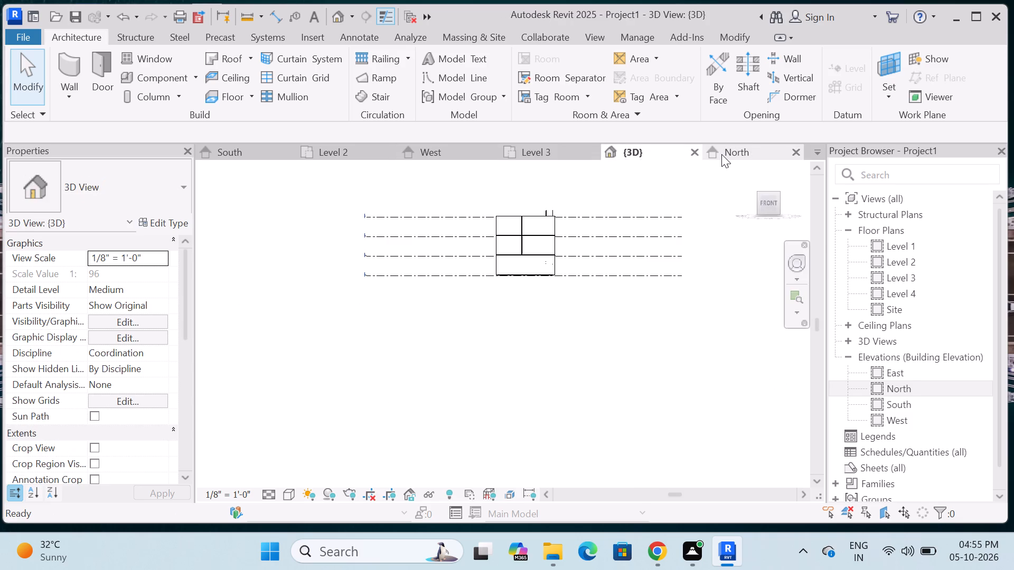
Close Project1's North, South and West elevation views.
{"action": "left_click", "coordinate": [721, 154]}
{"action": "left_click", "coordinate": [797, 148]}
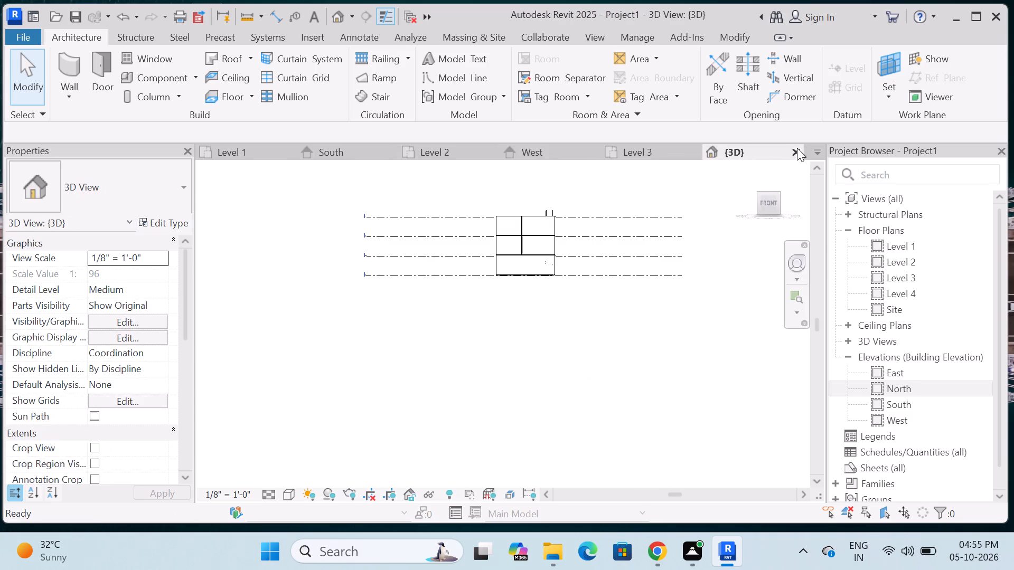
{"action": "left_click", "coordinate": [277, 154]}
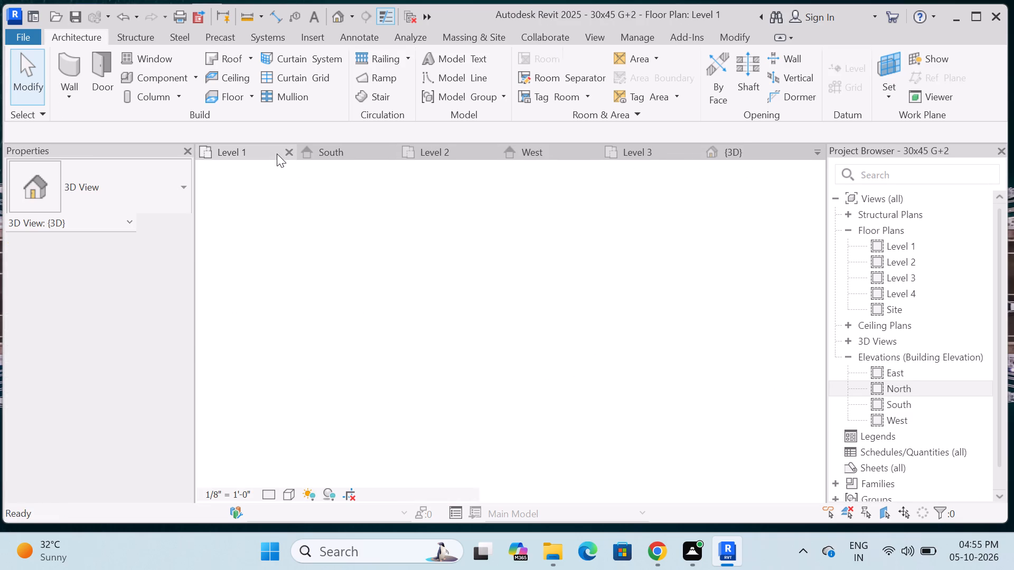
{"action": "left_click", "coordinate": [351, 156]}
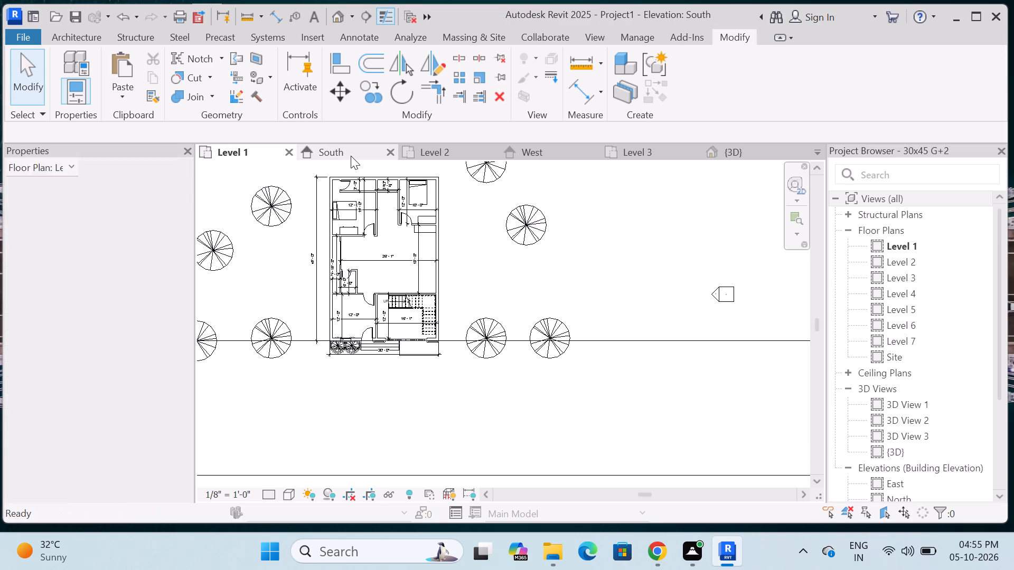
{"action": "left_click", "coordinate": [390, 151]}
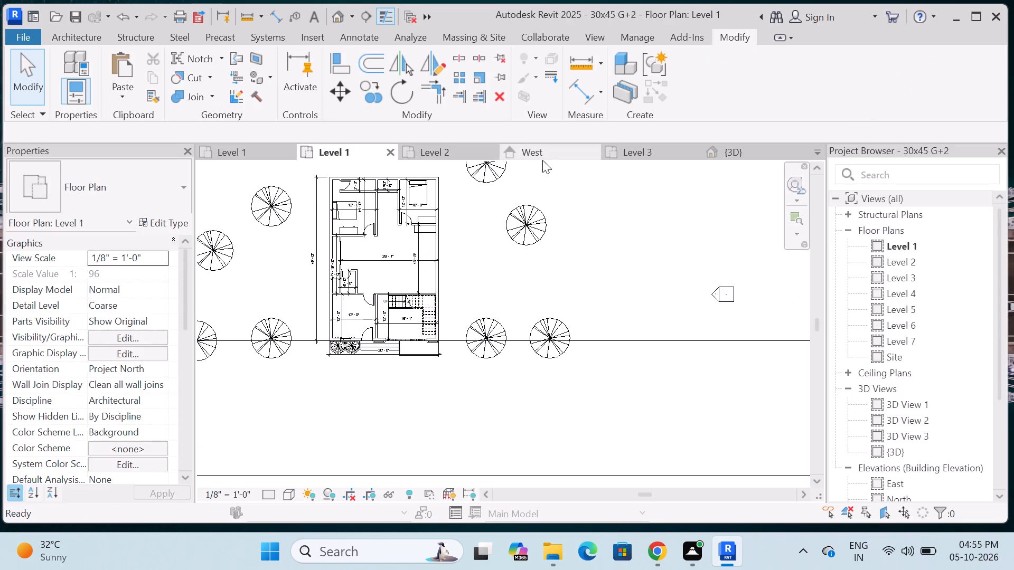
{"action": "left_click", "coordinate": [560, 159]}
{"action": "left_click", "coordinate": [589, 151]}
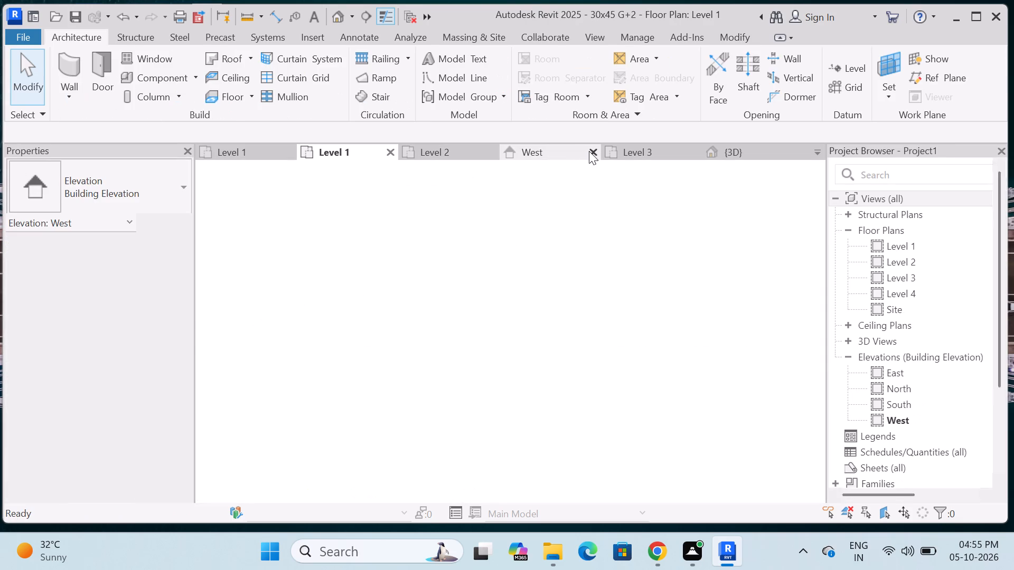
Compare Project1's Level 1 plan with the 30x45 G+2 Level 1 plan and examine the reference building in its 3D view.
{"action": "left_click", "coordinate": [259, 154]}
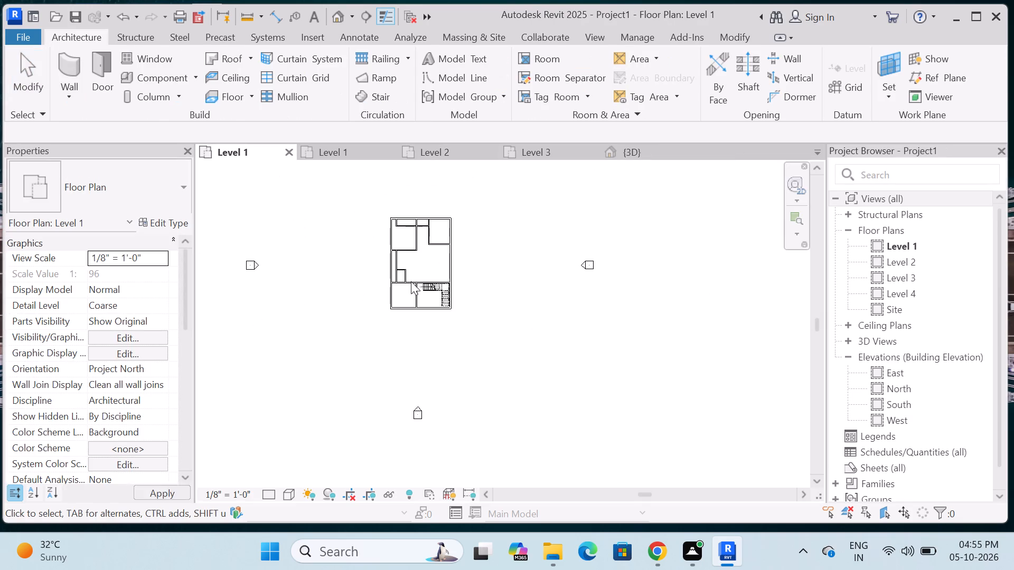
{"action": "left_click", "coordinate": [318, 149]}
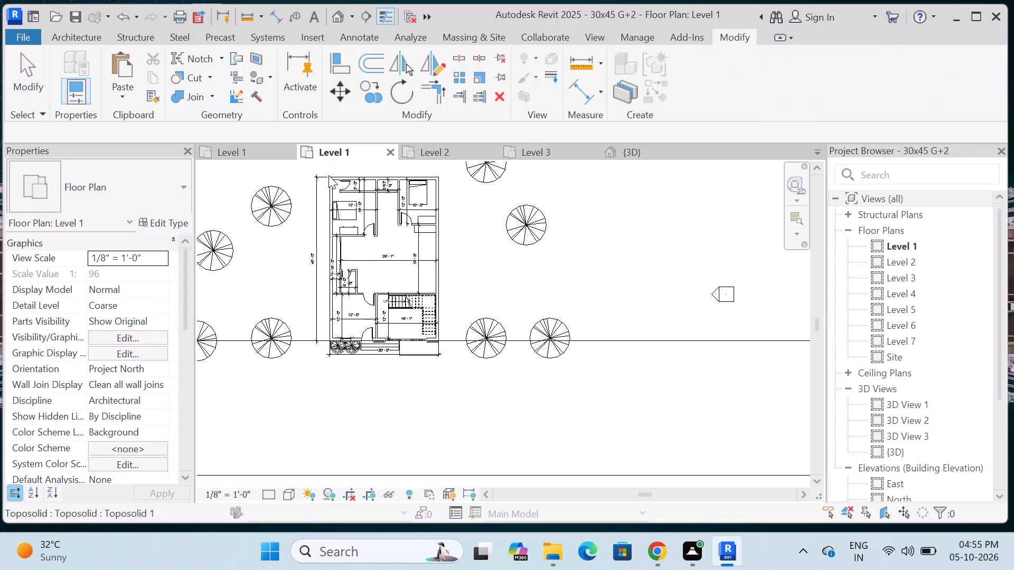
{"action": "left_click", "coordinate": [339, 20]}
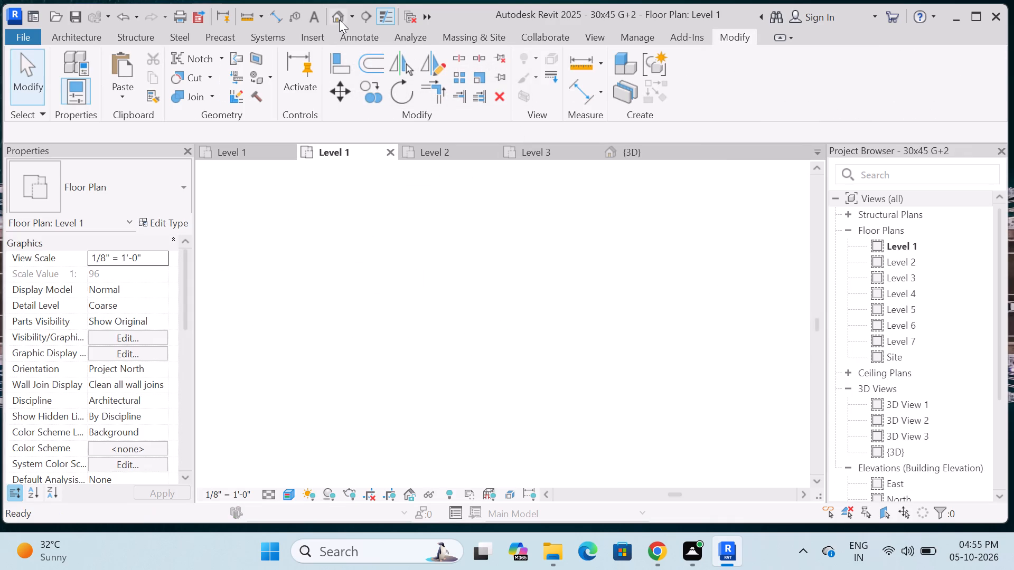
{"action": "scroll", "coordinate": [485, 331], "scroll_direction": "up", "scroll_amount": 9}
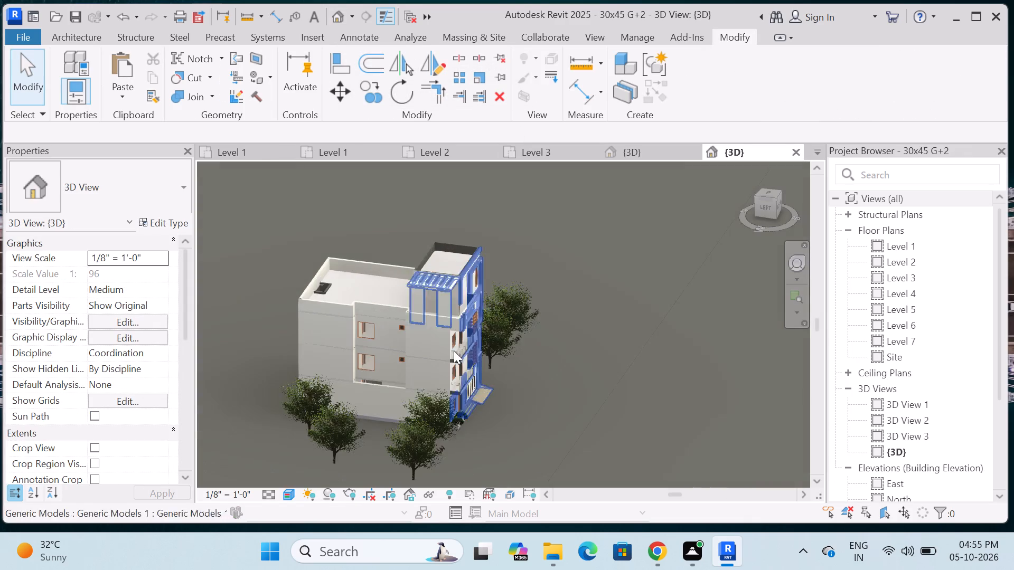
{"action": "scroll", "coordinate": [385, 410], "scroll_direction": "up", "scroll_amount": 5}
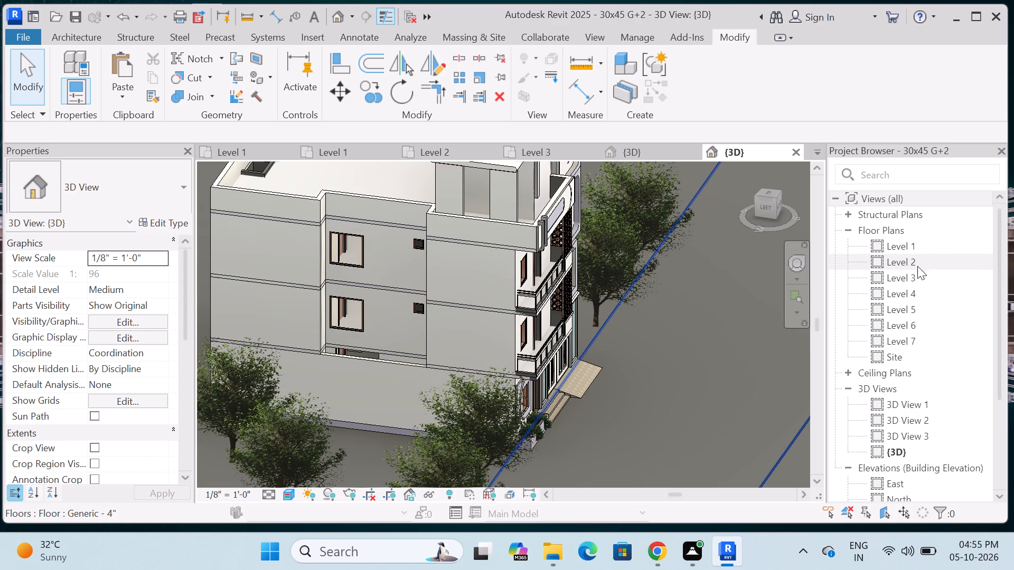
{"action": "scroll", "coordinate": [896, 323], "scroll_direction": "down", "scroll_amount": 5}
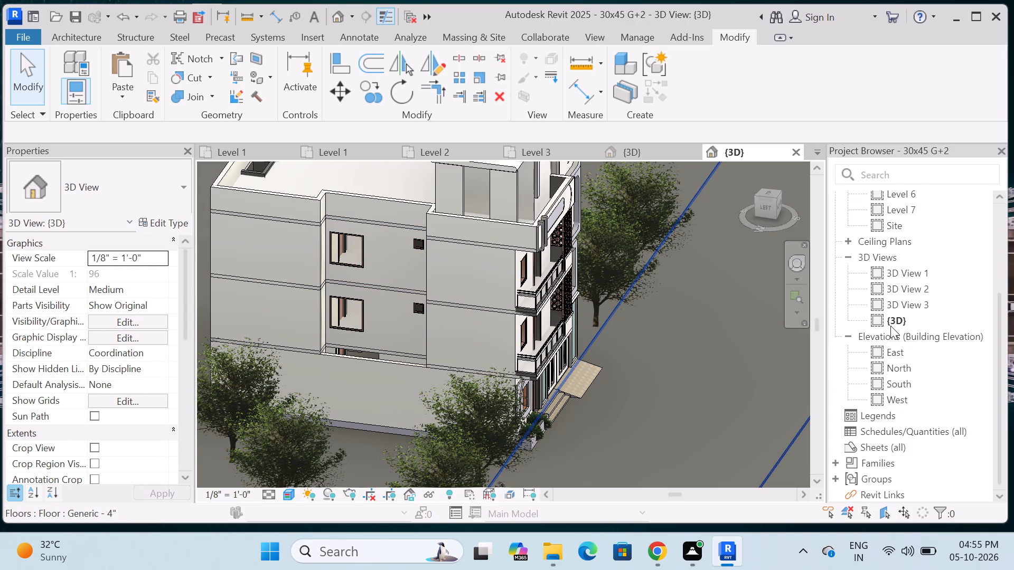
Look through the 30x45 G+2 floor plans from Level 7 down to Level 1, and back up to Level 3.
{"action": "scroll", "coordinate": [877, 326], "scroll_direction": "up", "scroll_amount": 3}
{"action": "double_click", "coordinate": [896, 340]}
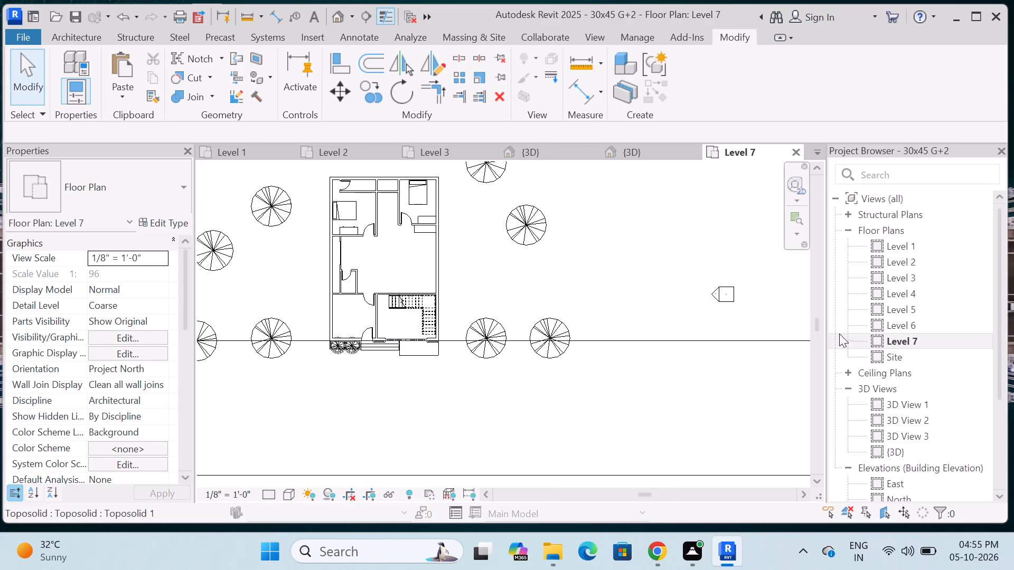
{"action": "double_click", "coordinate": [908, 325]}
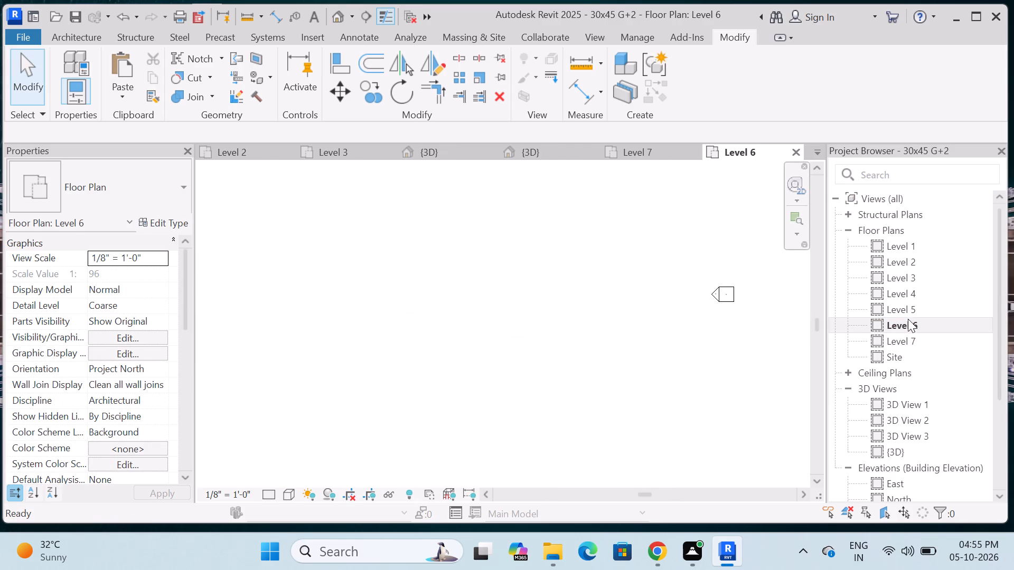
{"action": "double_click", "coordinate": [910, 310]}
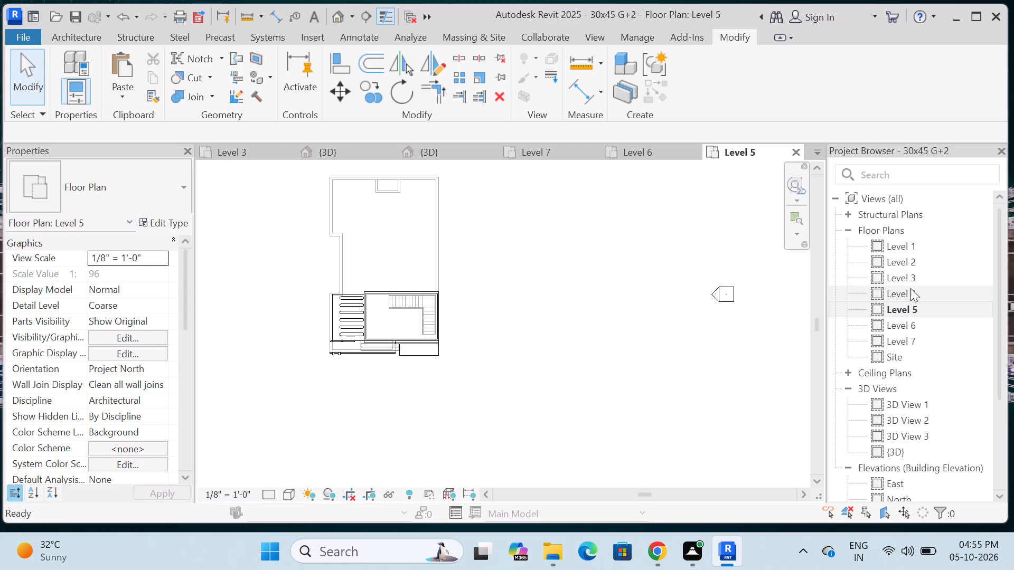
{"action": "double_click", "coordinate": [910, 288]}
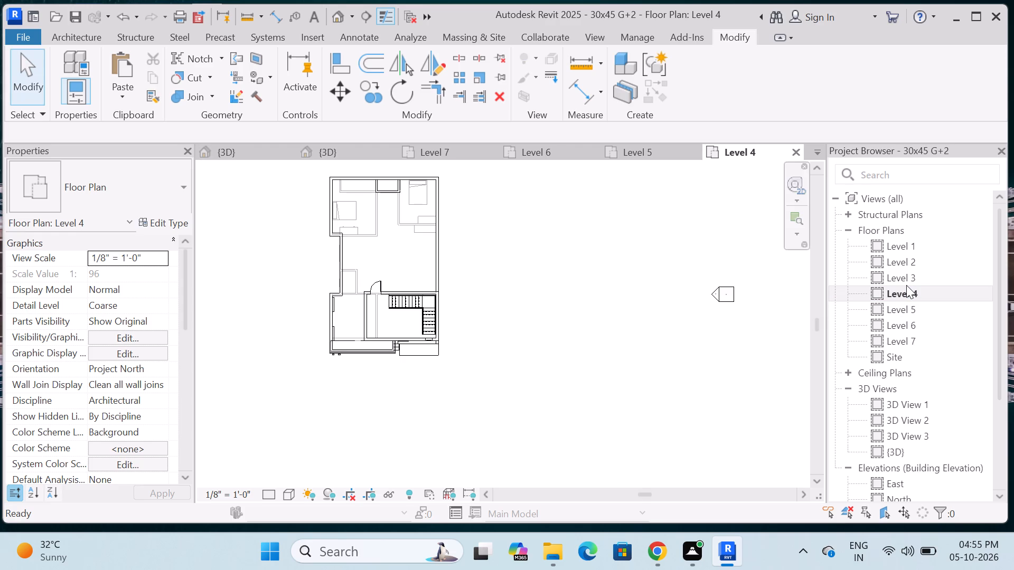
{"action": "double_click", "coordinate": [906, 279]}
{"action": "double_click", "coordinate": [911, 250]}
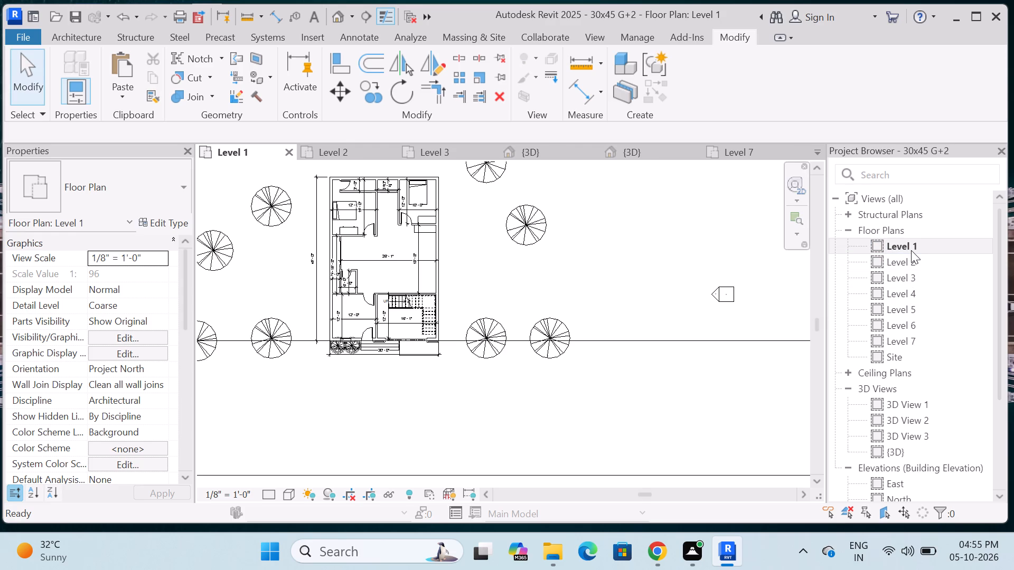
{"action": "double_click", "coordinate": [908, 268]}
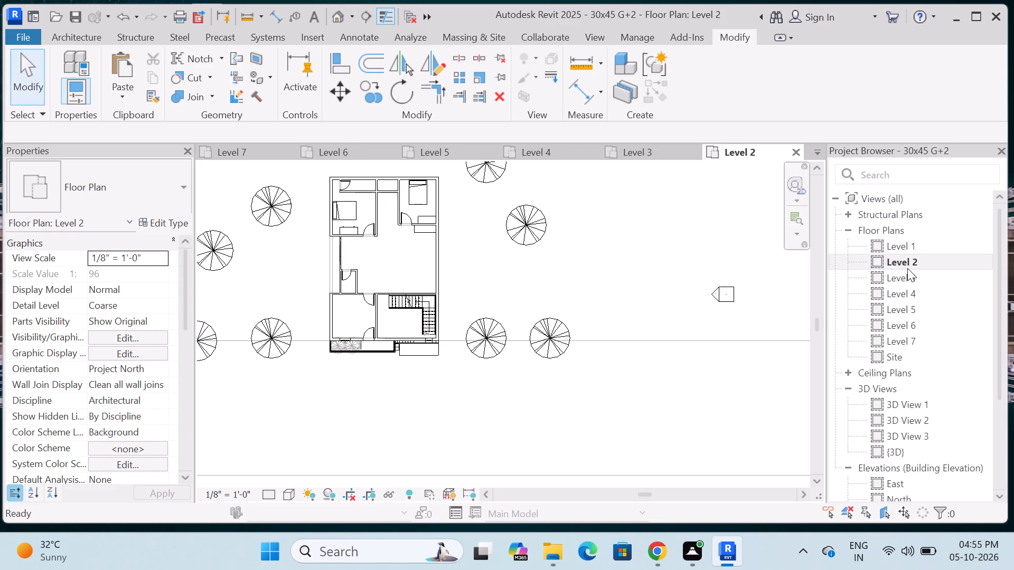
{"action": "double_click", "coordinate": [902, 280]}
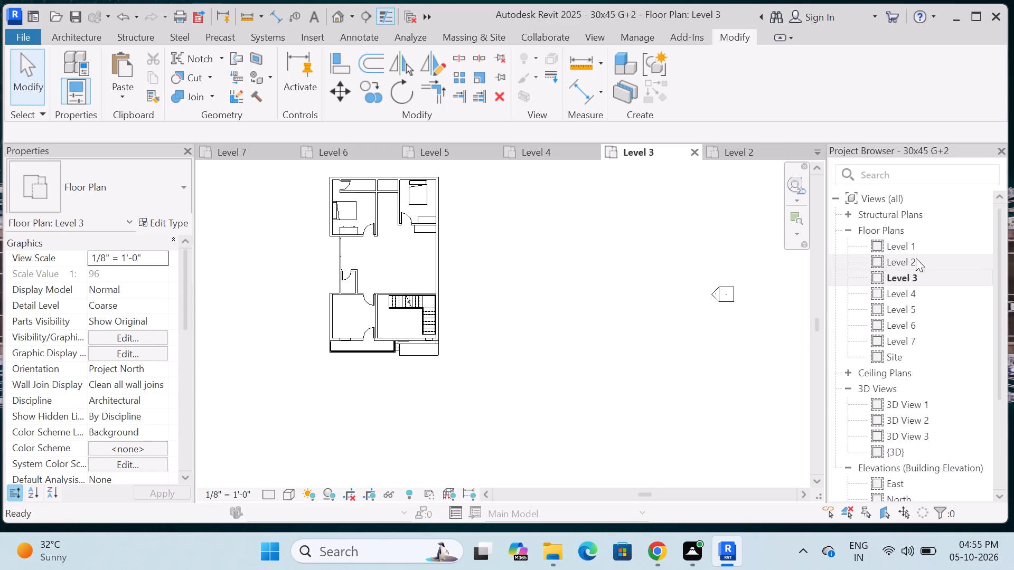
Examine the stair room and pergola area in the 30x45 G+2 Level 4 and Level 5 plans, and check Levels 6 and 7.
{"action": "double_click", "coordinate": [909, 292]}
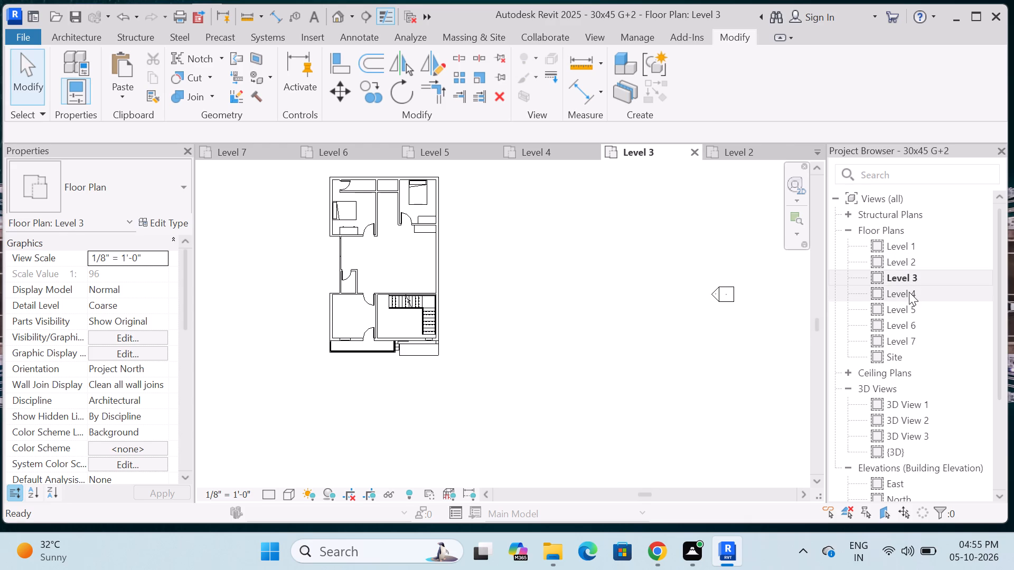
{"action": "double_click", "coordinate": [911, 290]}
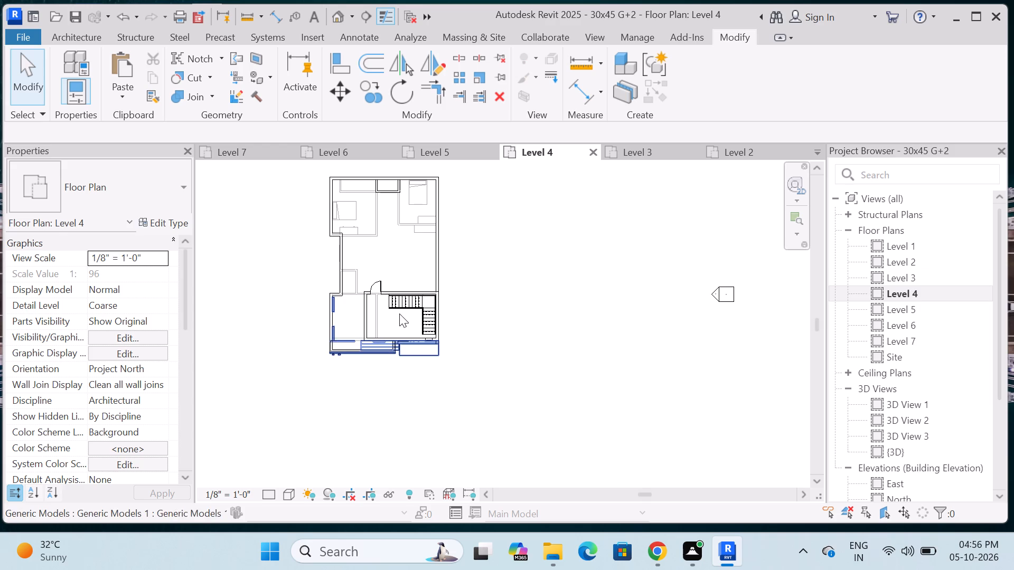
{"action": "scroll", "coordinate": [377, 315], "scroll_direction": "up", "scroll_amount": 4}
{"action": "scroll", "coordinate": [334, 315], "scroll_direction": "up", "scroll_amount": 3}
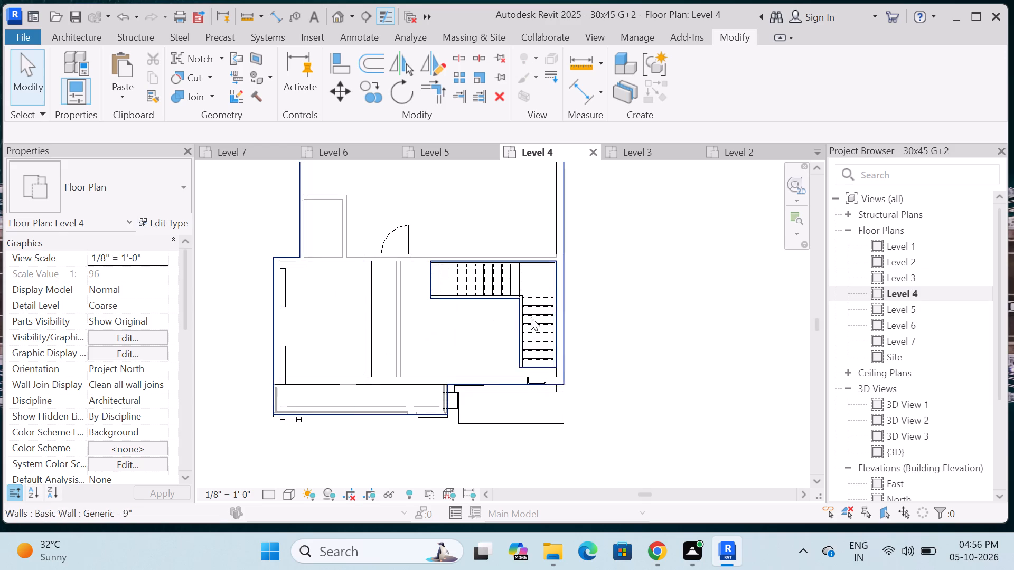
{"action": "double_click", "coordinate": [918, 313]}
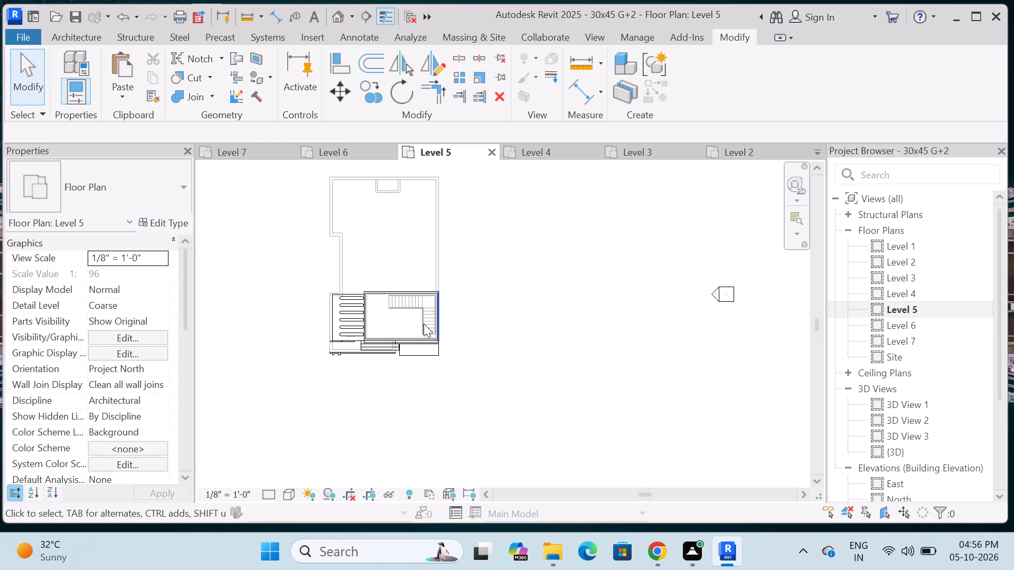
{"action": "scroll", "coordinate": [373, 321], "scroll_direction": "up", "scroll_amount": 8}
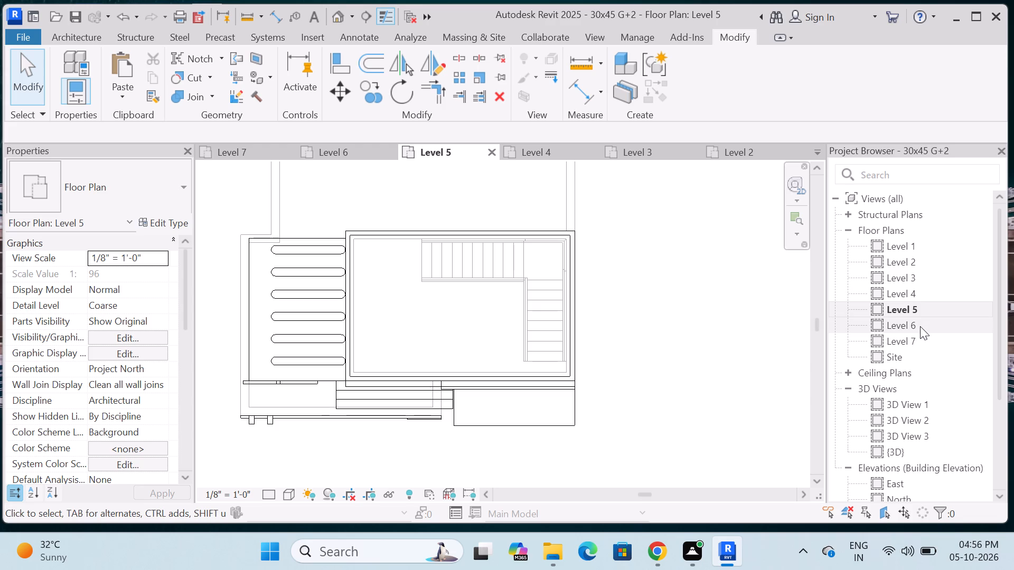
{"action": "double_click", "coordinate": [920, 326]}
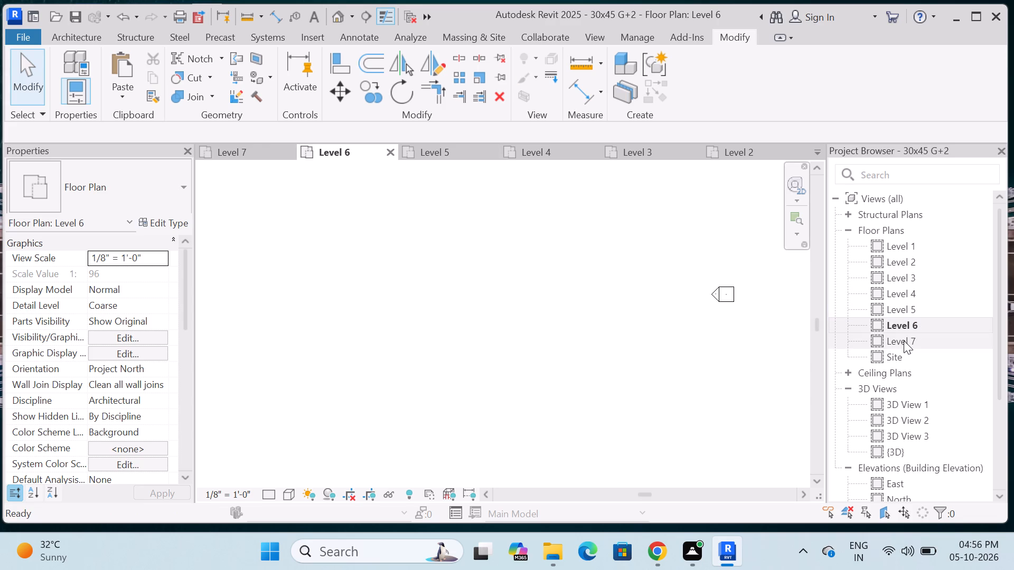
{"action": "double_click", "coordinate": [904, 340]}
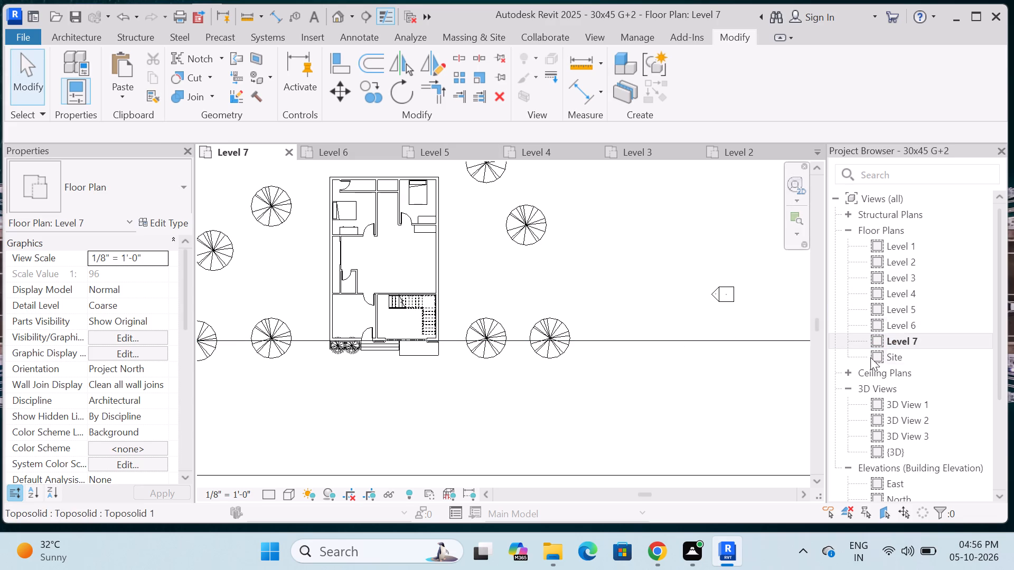
Delete Level 6 in the 30x45 G+2 South elevation, together with its associated views.
{"action": "scroll", "coordinate": [879, 380], "scroll_direction": "down", "scroll_amount": 2}
{"action": "double_click", "coordinate": [895, 362]}
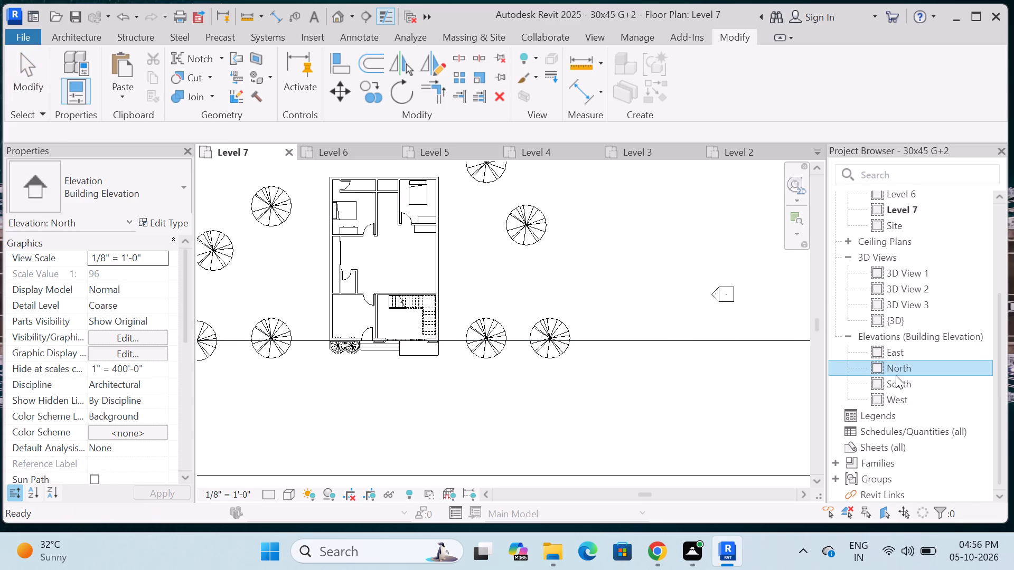
{"action": "double_click", "coordinate": [896, 379]}
{"action": "scroll", "coordinate": [530, 331], "scroll_direction": "up", "scroll_amount": 6}
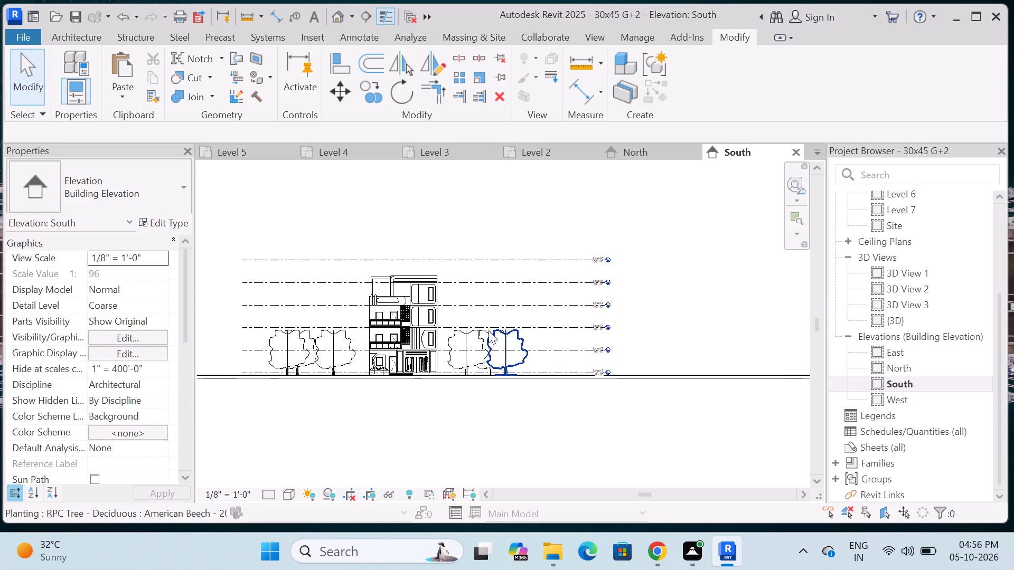
{"action": "scroll", "coordinate": [489, 330], "scroll_direction": "up", "scroll_amount": 4}
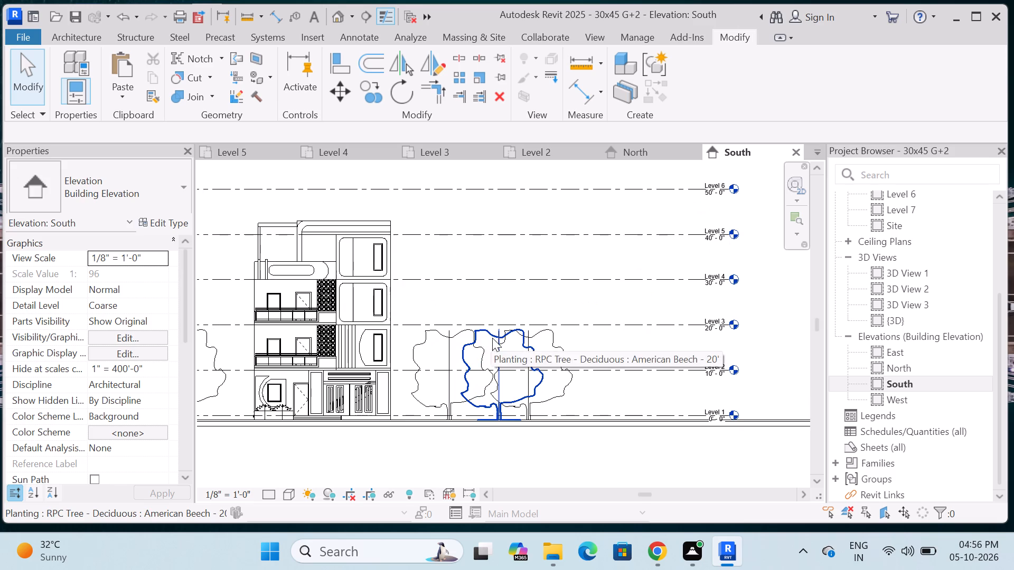
{"action": "scroll", "coordinate": [494, 340], "scroll_direction": "down", "scroll_amount": 3}
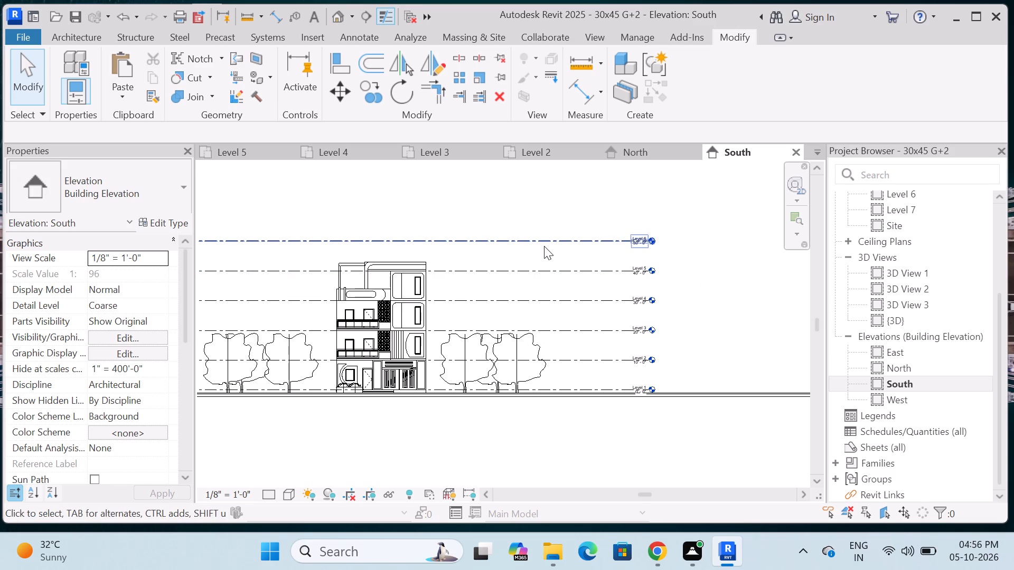
{"action": "left_click", "coordinate": [544, 246]}
{"action": "key", "text": "Delete"}
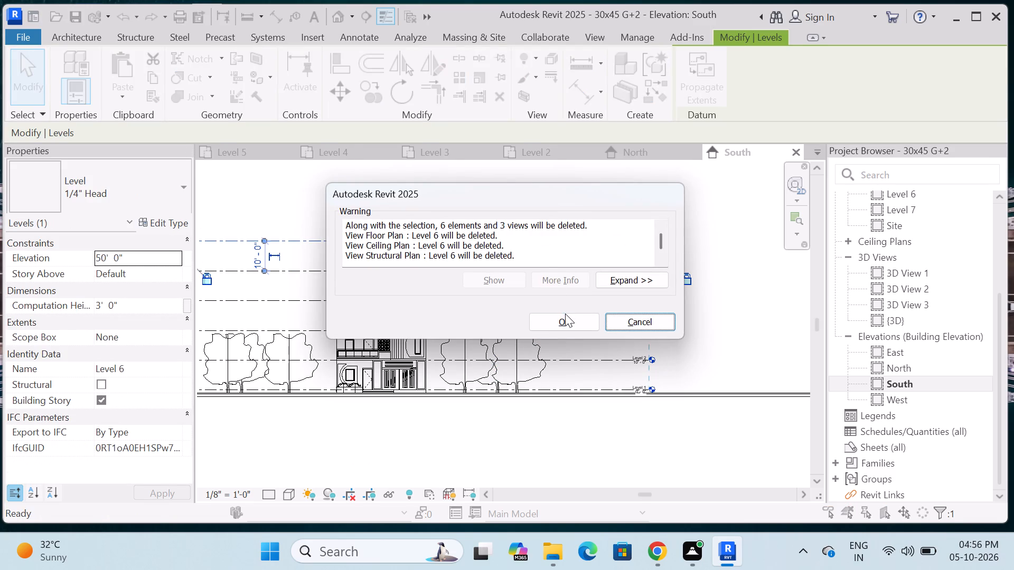
{"action": "left_click", "coordinate": [565, 313]}
Check the 30x45 G+2 levels and Level 7 plan against the South elevation, and examine the front facade storey by storey.
{"action": "scroll", "coordinate": [888, 299], "scroll_direction": "up", "scroll_amount": 5}
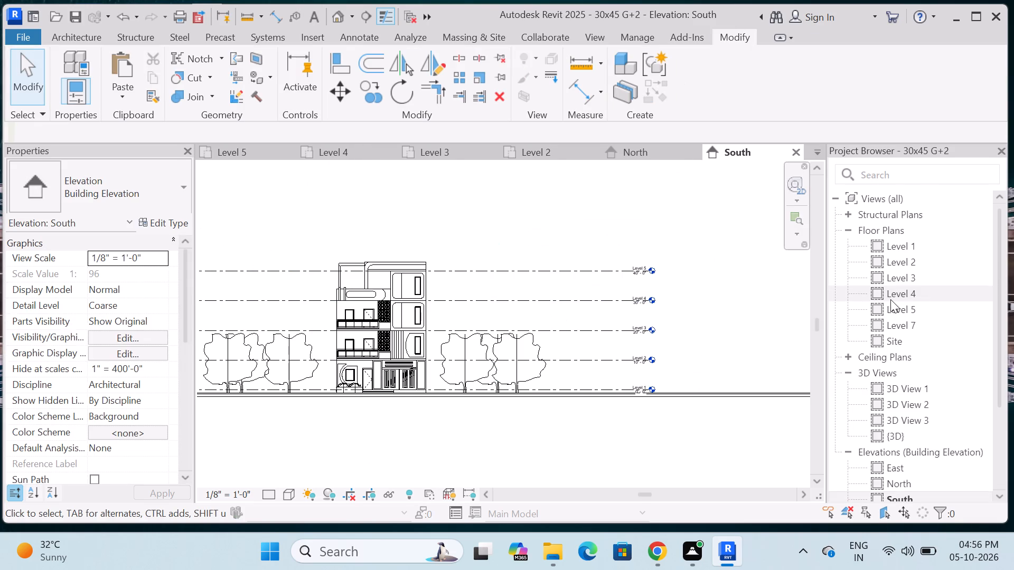
{"action": "scroll", "coordinate": [642, 273], "scroll_direction": "up", "scroll_amount": 5}
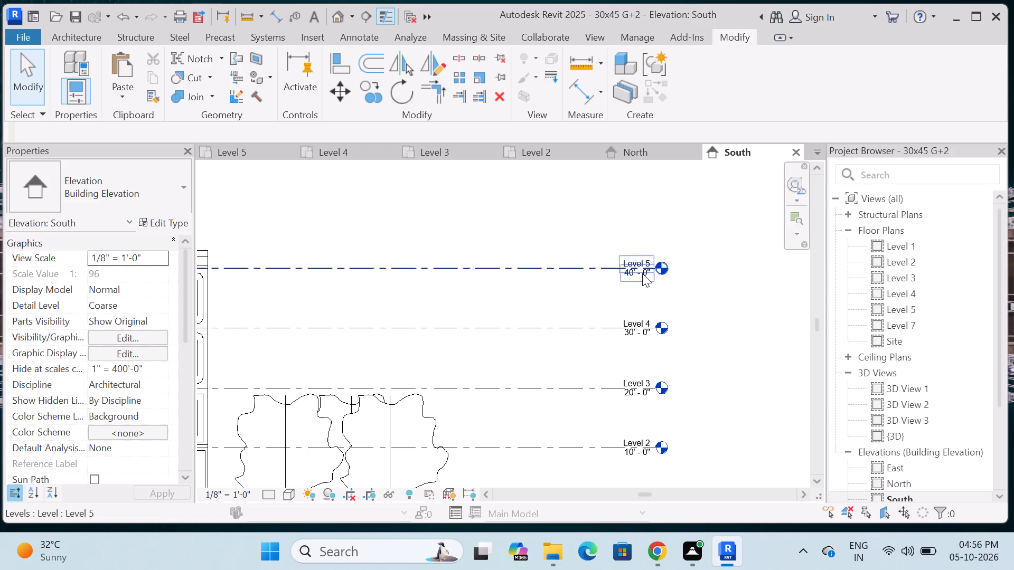
{"action": "scroll", "coordinate": [642, 293], "scroll_direction": "down", "scroll_amount": 3}
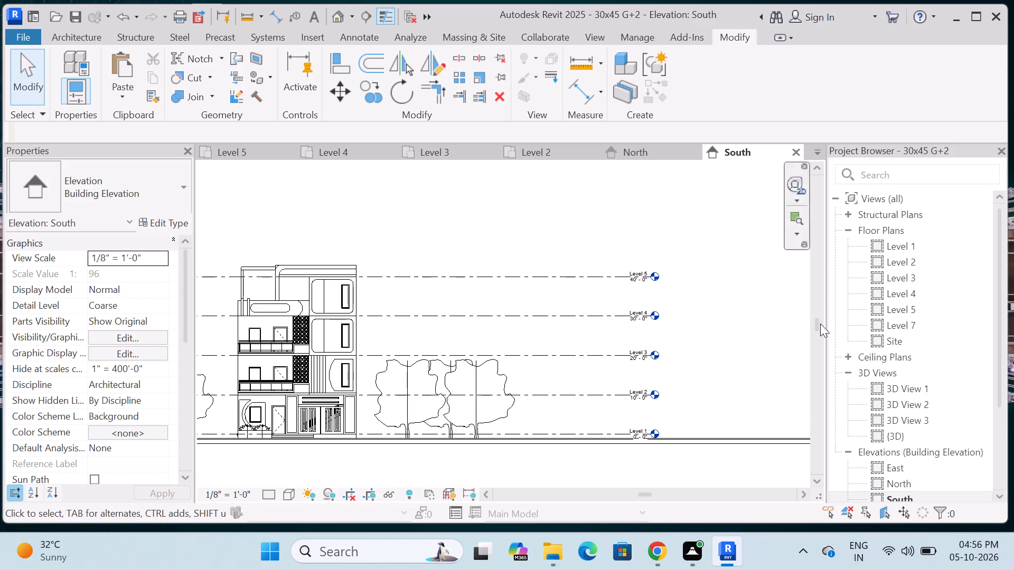
{"action": "double_click", "coordinate": [903, 310]}
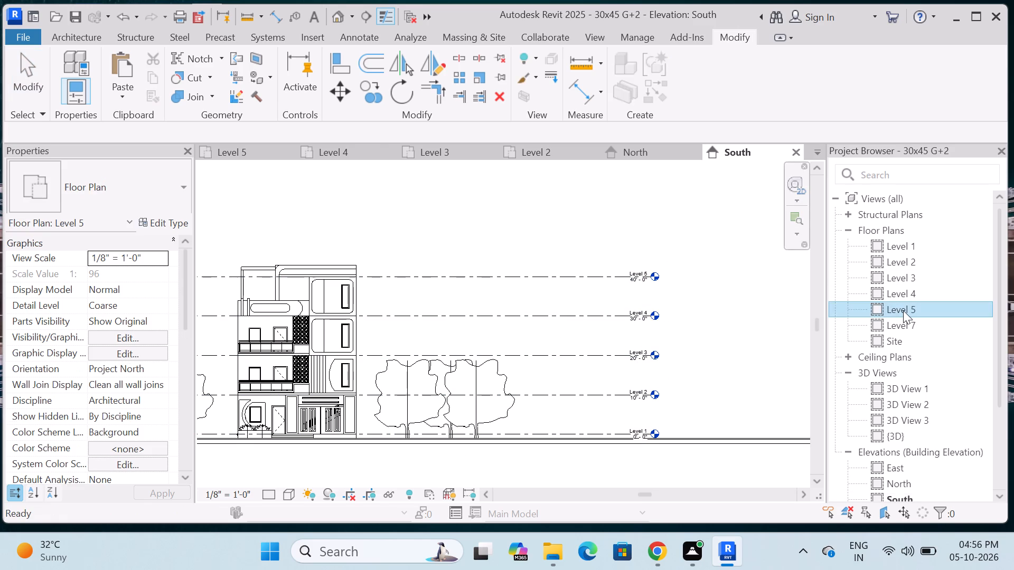
{"action": "double_click", "coordinate": [896, 325]}
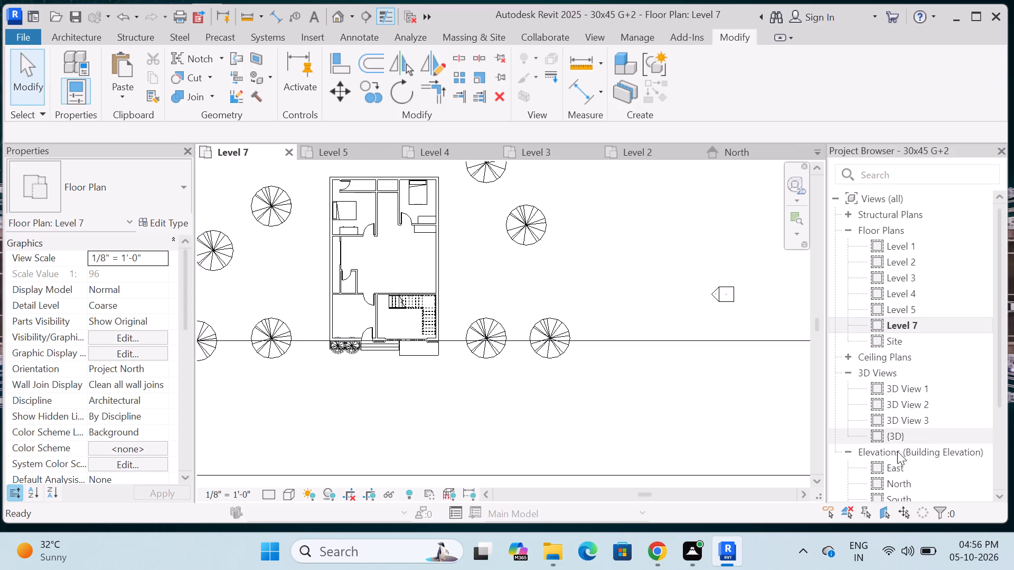
{"action": "double_click", "coordinate": [899, 493]}
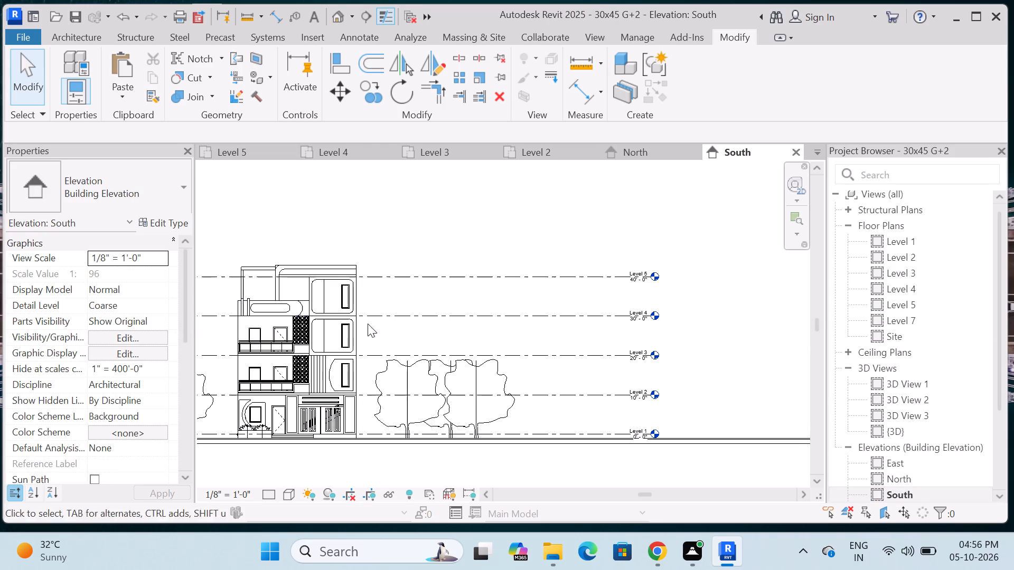
{"action": "scroll", "coordinate": [492, 260], "scroll_direction": "down", "scroll_amount": 2}
{"action": "scroll", "coordinate": [384, 345], "scroll_direction": "up", "scroll_amount": 4}
{"action": "scroll", "coordinate": [607, 290], "scroll_direction": "down", "scroll_amount": 4}
{"action": "scroll", "coordinate": [327, 370], "scroll_direction": "up", "scroll_amount": 5}
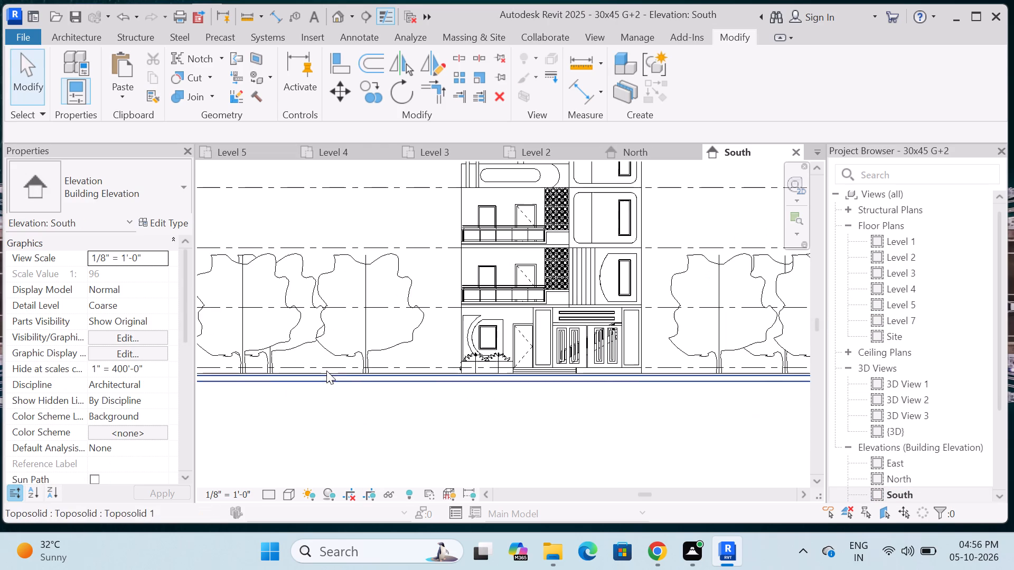
{"action": "scroll", "coordinate": [328, 344], "scroll_direction": "down", "scroll_amount": 4}
{"action": "scroll", "coordinate": [521, 328], "scroll_direction": "up", "scroll_amount": 5}
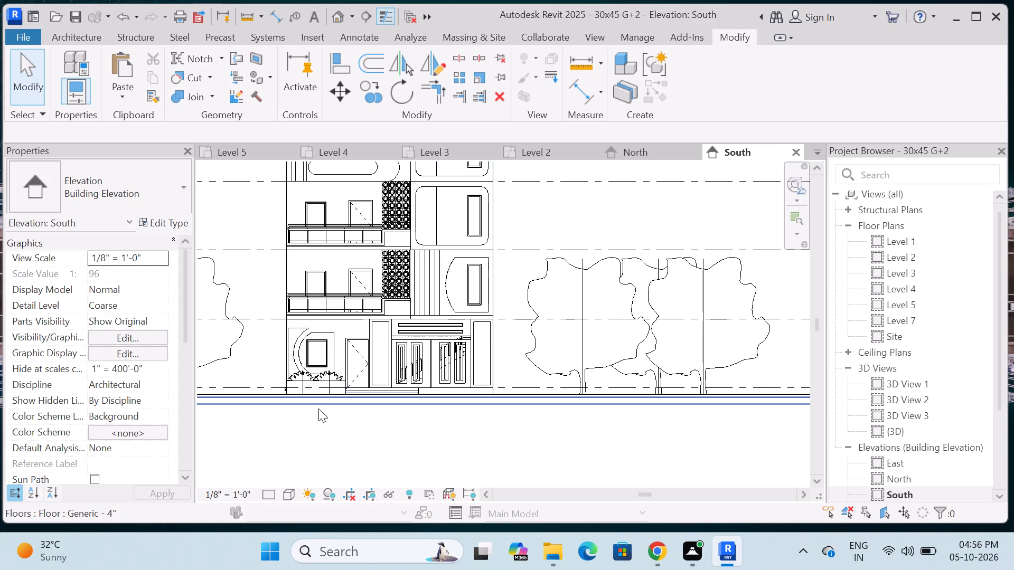
{"action": "scroll", "coordinate": [311, 411], "scroll_direction": "down", "scroll_amount": 5}
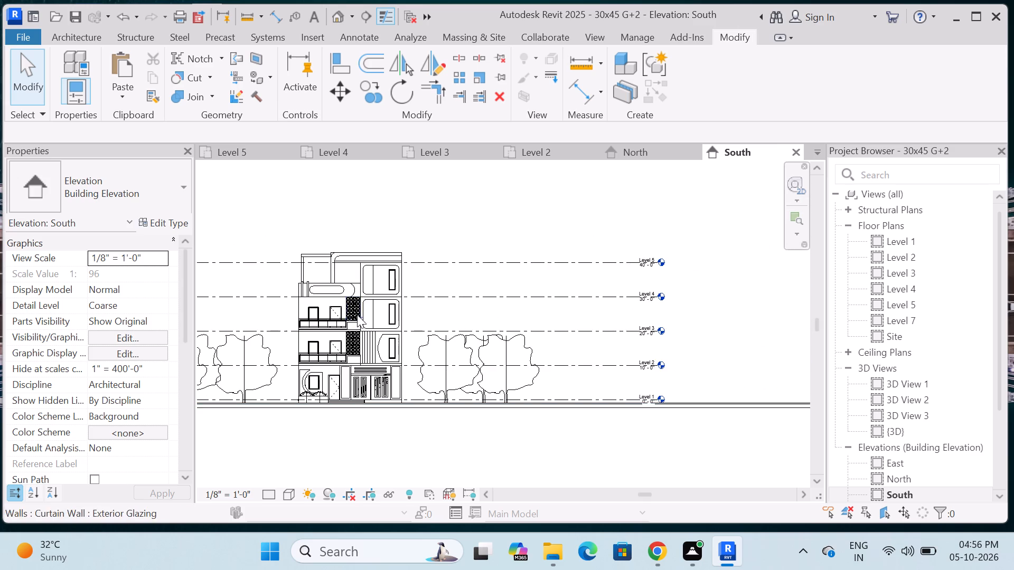
{"action": "scroll", "coordinate": [357, 315], "scroll_direction": "up", "scroll_amount": 4}
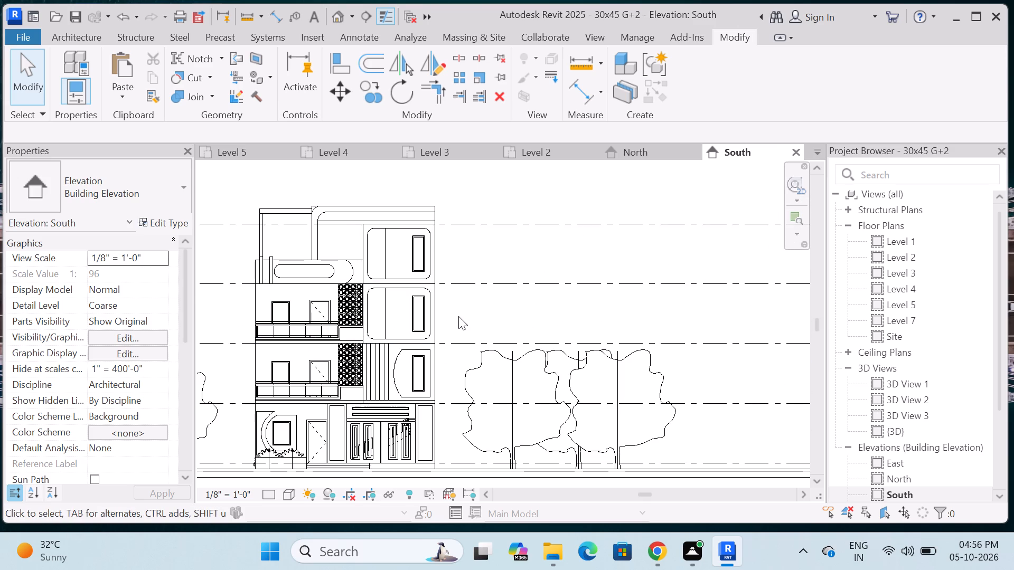
Examine the 30x45 G+2 South elevation, comparing the facade's storeys and roof with the level elevations.
{"action": "scroll", "coordinate": [306, 242], "scroll_direction": "up", "scroll_amount": 4}
{"action": "scroll", "coordinate": [305, 241], "scroll_direction": "down", "scroll_amount": 5}
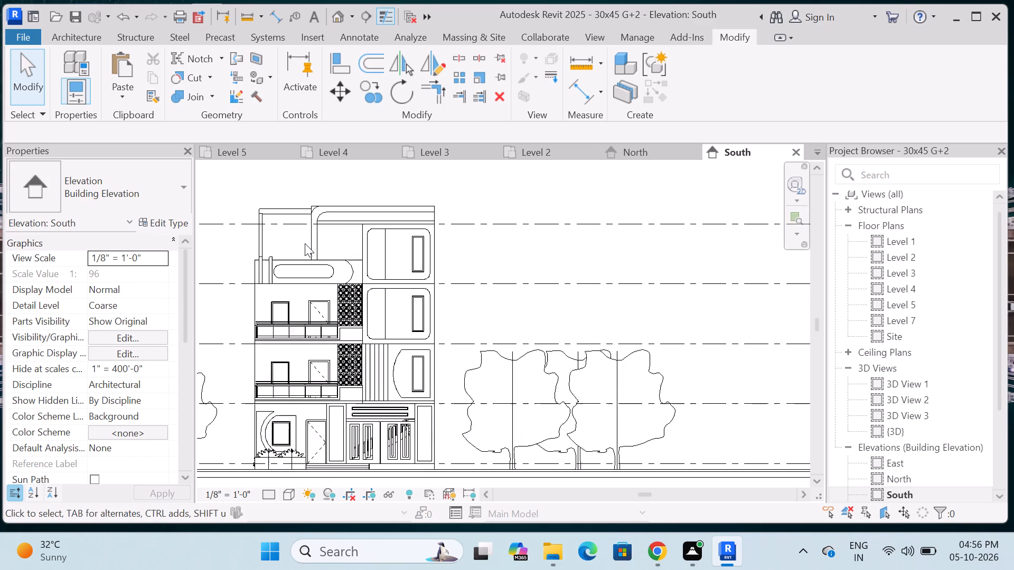
{"action": "scroll", "coordinate": [305, 243], "scroll_direction": "down", "scroll_amount": 3}
{"action": "scroll", "coordinate": [663, 248], "scroll_direction": "up", "scroll_amount": 4}
{"action": "scroll", "coordinate": [569, 258], "scroll_direction": "up", "scroll_amount": 3}
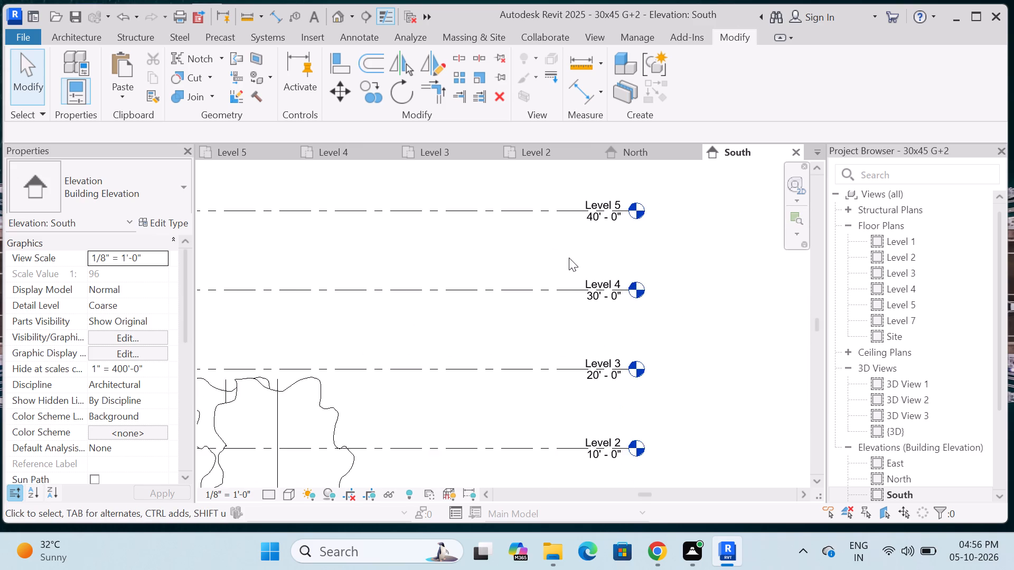
{"action": "scroll", "coordinate": [573, 297], "scroll_direction": "down", "scroll_amount": 2}
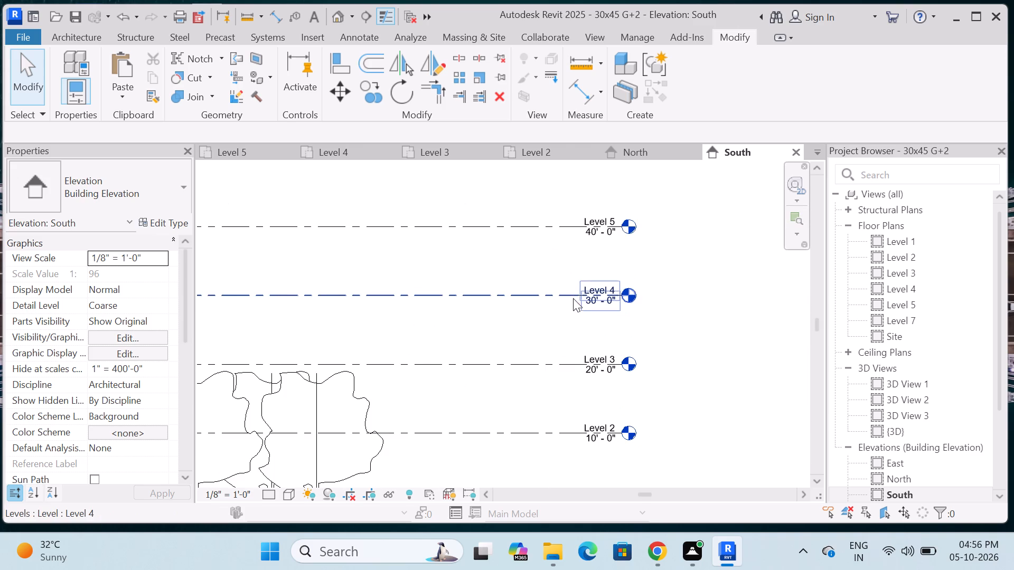
{"action": "scroll", "coordinate": [575, 353], "scroll_direction": "down", "scroll_amount": 5}
{"action": "scroll", "coordinate": [578, 432], "scroll_direction": "up", "scroll_amount": 5}
{"action": "scroll", "coordinate": [571, 396], "scroll_direction": "down", "scroll_amount": 7}
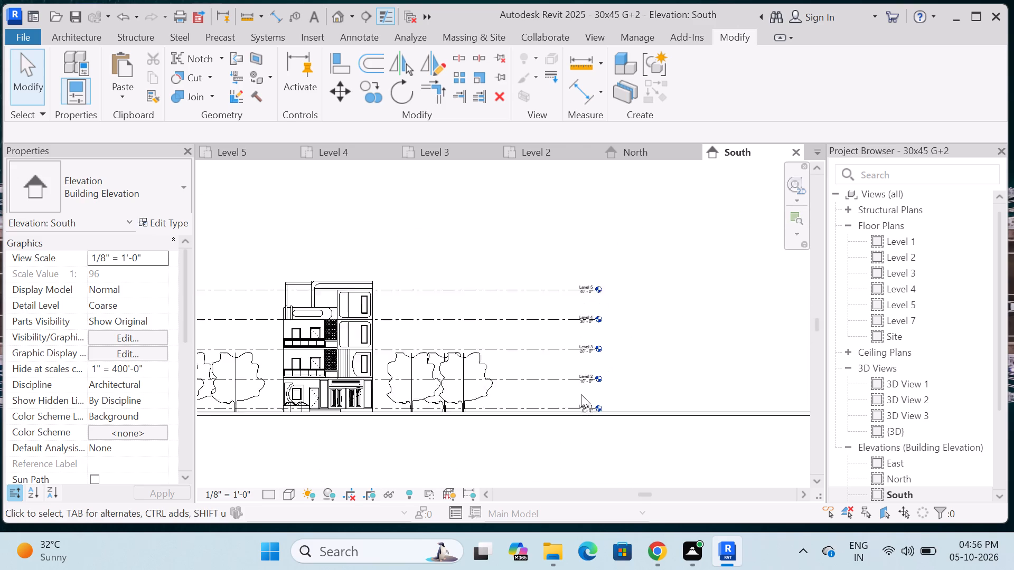
{"action": "scroll", "coordinate": [353, 329], "scroll_direction": "up", "scroll_amount": 4}
{"action": "scroll", "coordinate": [392, 299], "scroll_direction": "up", "scroll_amount": 3}
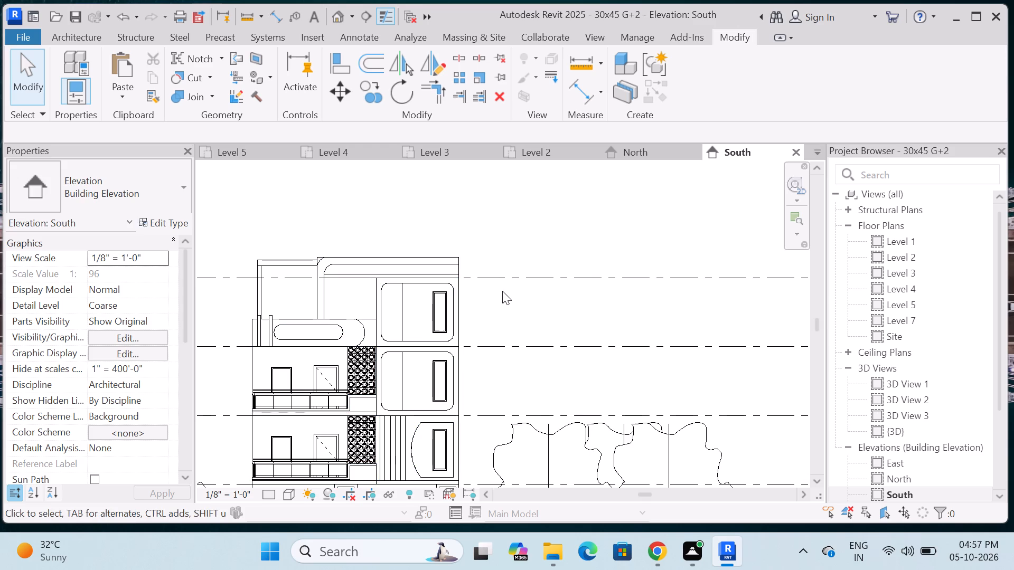
{"action": "scroll", "coordinate": [474, 288], "scroll_direction": "down", "scroll_amount": 6}
{"action": "scroll", "coordinate": [471, 293], "scroll_direction": "up", "scroll_amount": 4}
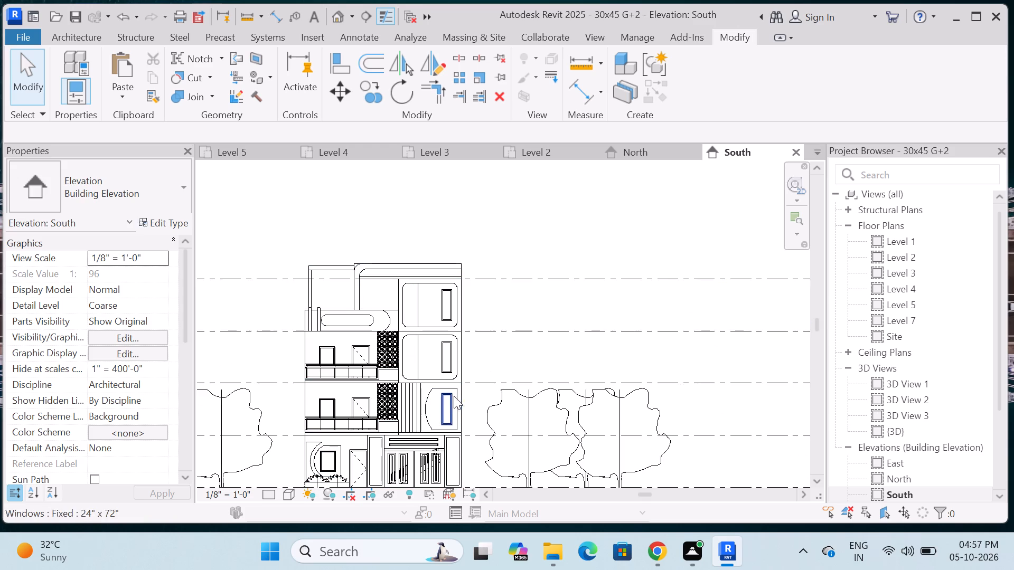
Close the 30x45 G+2 views for Level 5, South, North, Level 3 and Level 2.
{"action": "left_click", "coordinate": [260, 156]}
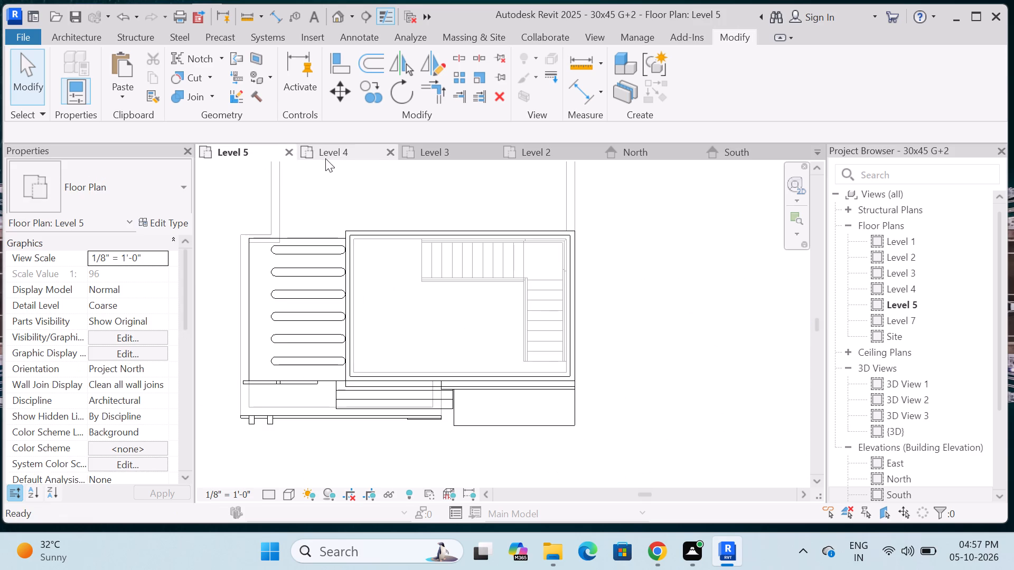
{"action": "left_click", "coordinate": [288, 149]}
{"action": "left_click", "coordinate": [336, 153]}
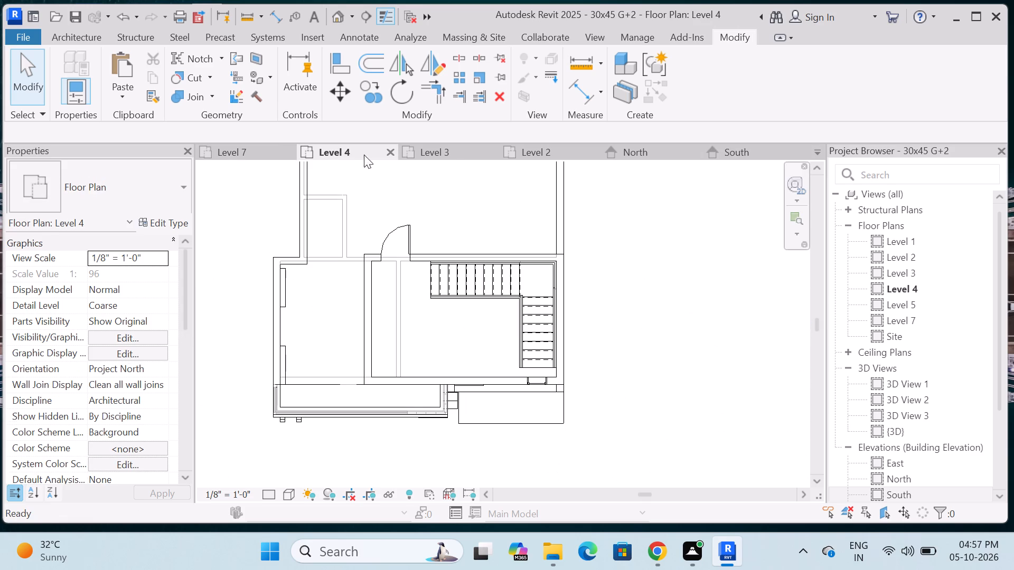
{"action": "left_click", "coordinate": [471, 155]}
{"action": "left_click", "coordinate": [523, 156]}
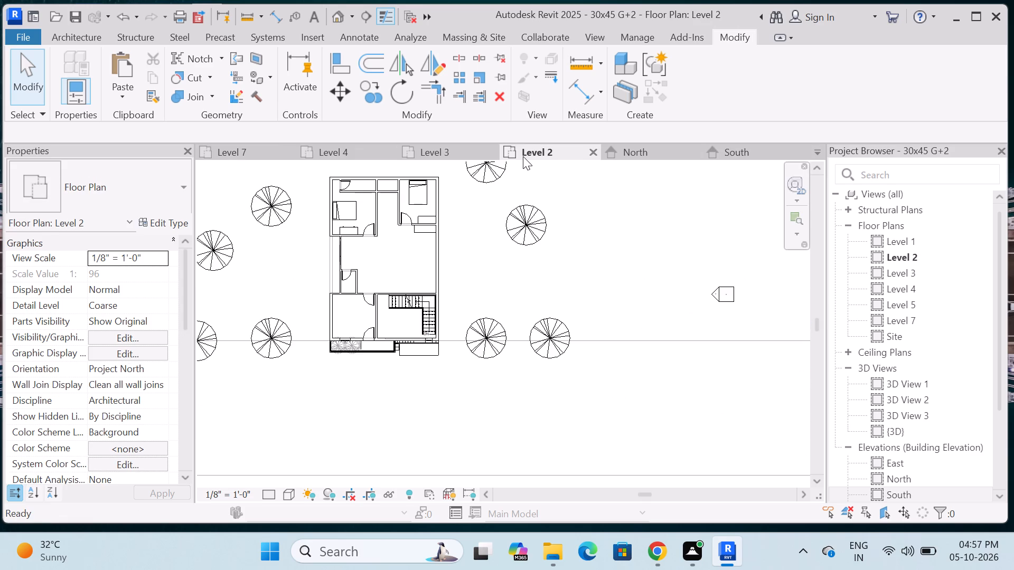
{"action": "left_click", "coordinate": [663, 155]}
{"action": "left_click", "coordinate": [732, 149]}
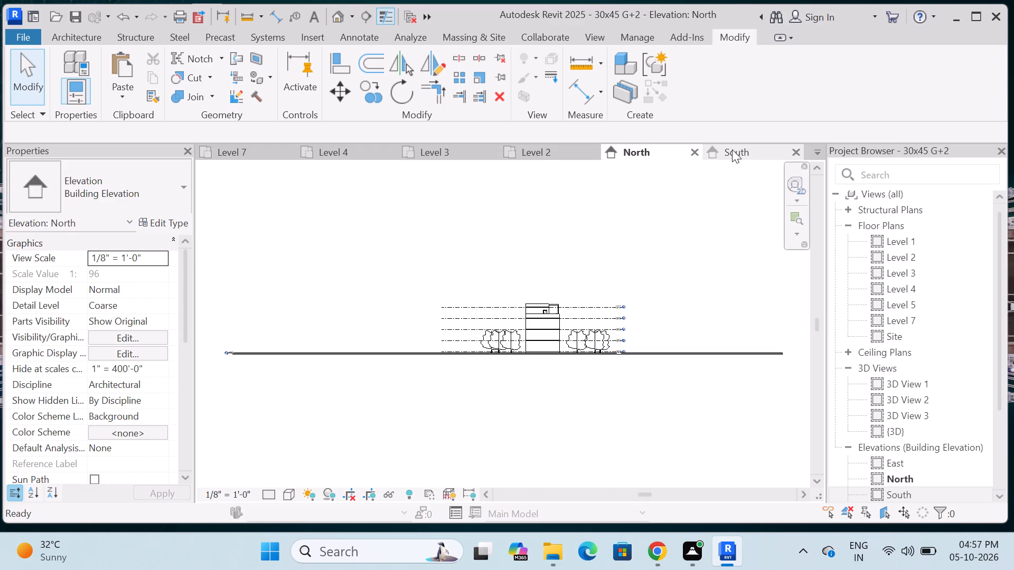
{"action": "left_click", "coordinate": [797, 150]}
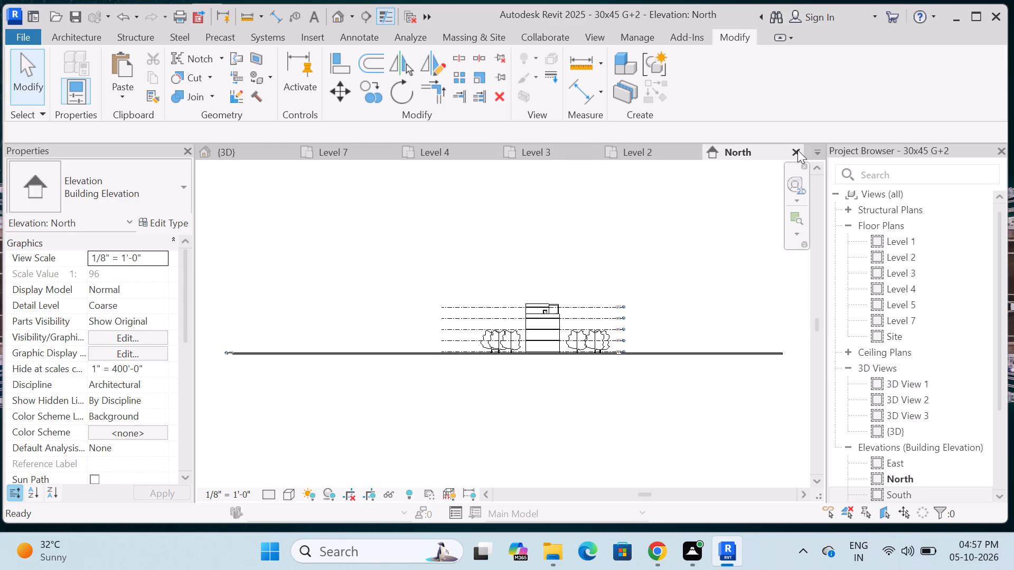
{"action": "left_click", "coordinate": [796, 151]}
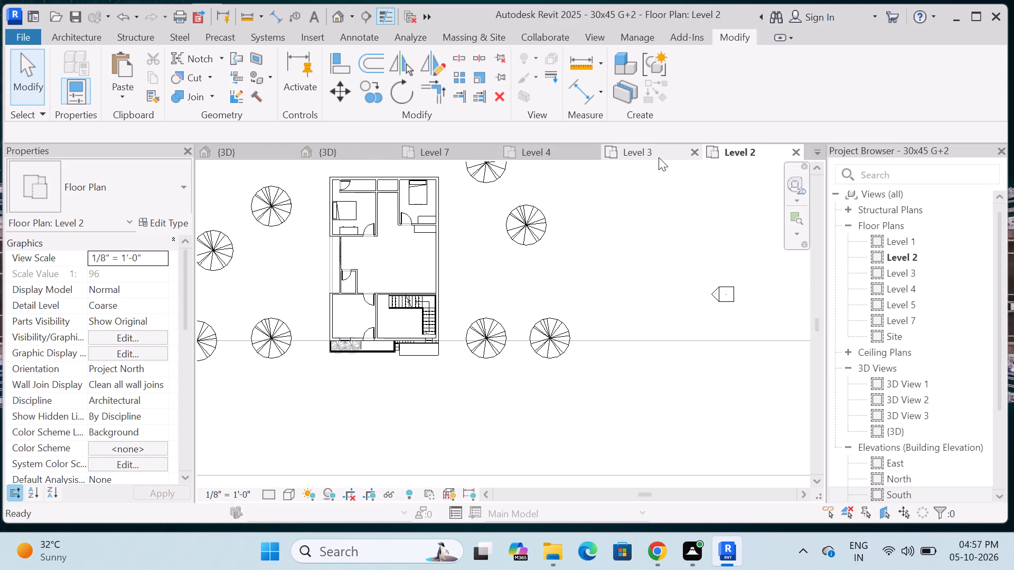
{"action": "left_click", "coordinate": [659, 157]}
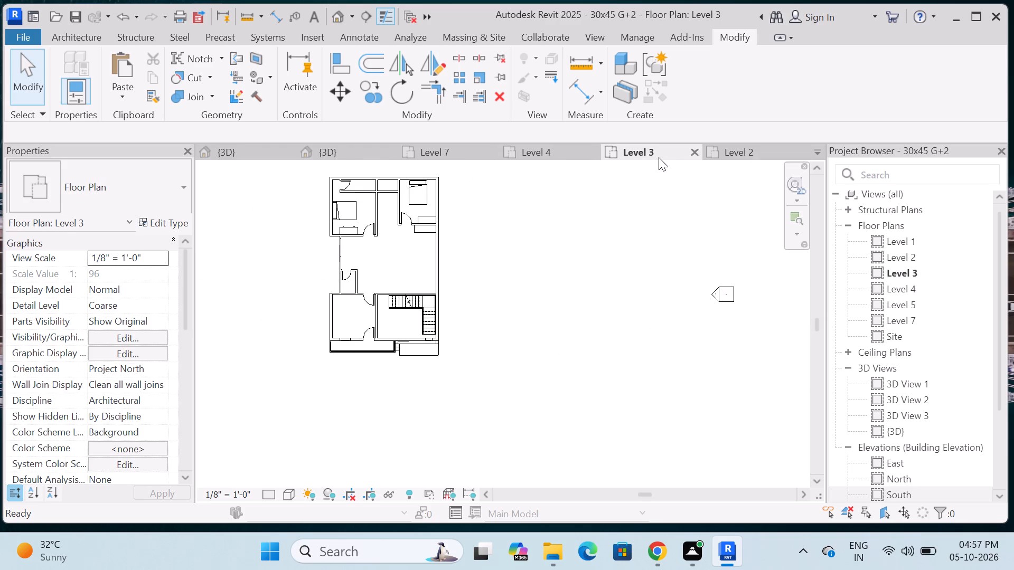
{"action": "left_click", "coordinate": [699, 154]}
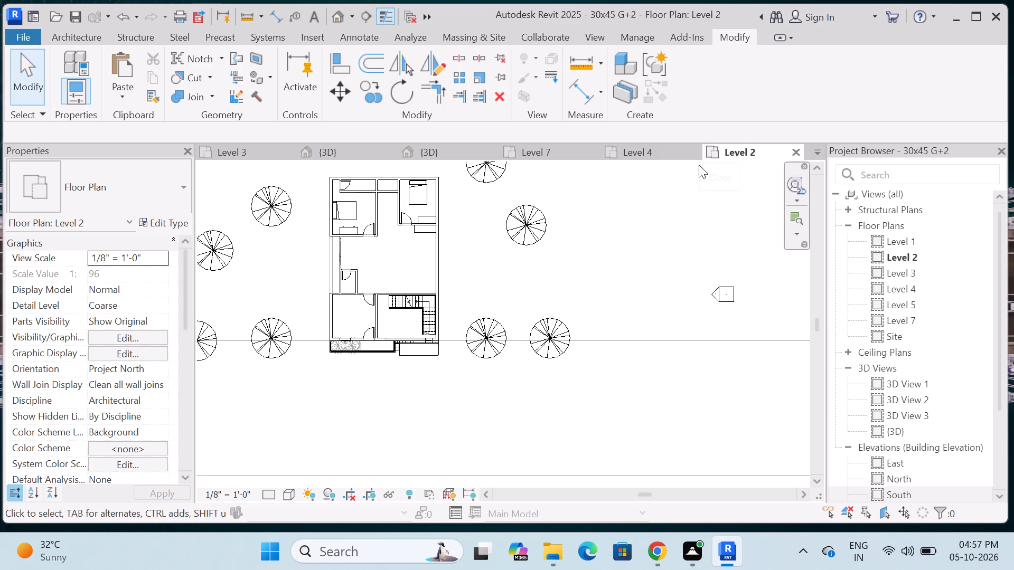
{"action": "left_click", "coordinate": [795, 153]}
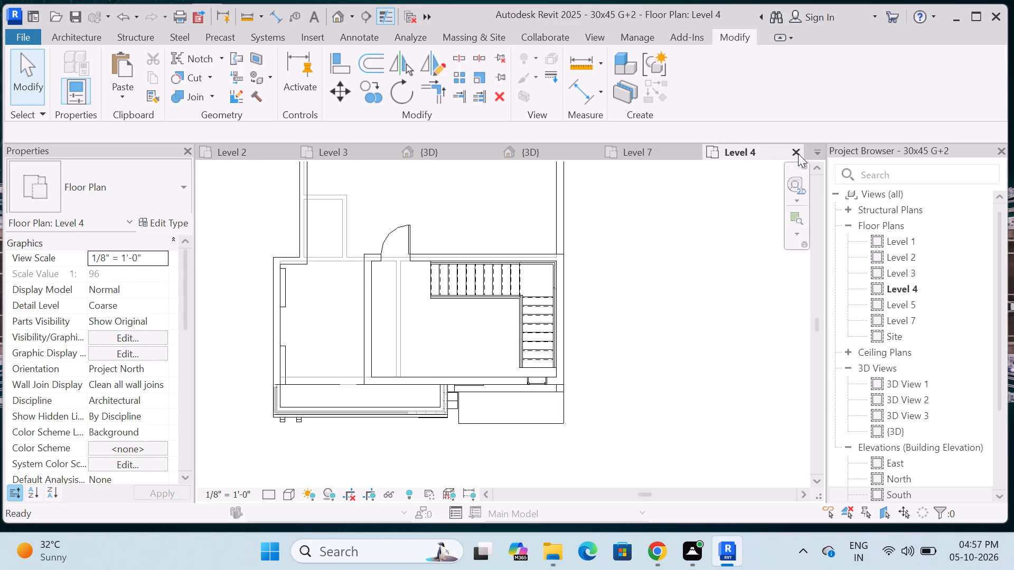
Check the Project1 building from several sides in 3D and against its levels in the South elevation.
{"action": "left_click", "coordinate": [502, 154]}
{"action": "left_click", "coordinate": [461, 153]}
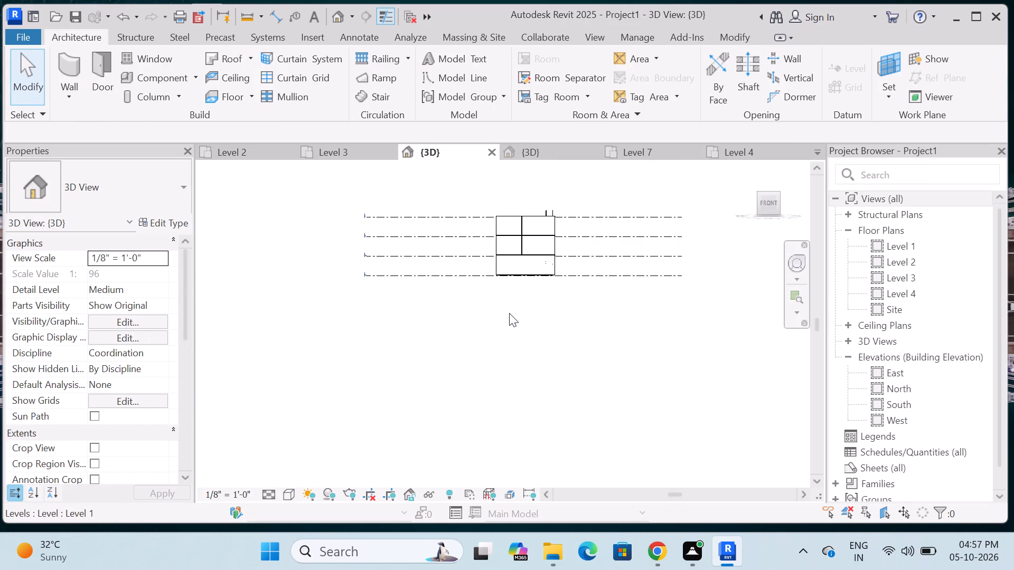
{"action": "middle_click_drag", "start_coordinate": [502, 318], "coordinate": [304, 325], "text": "shift"}
{"action": "middle_click_drag", "start_coordinate": [529, 334], "coordinate": [644, 343], "text": "shift"}
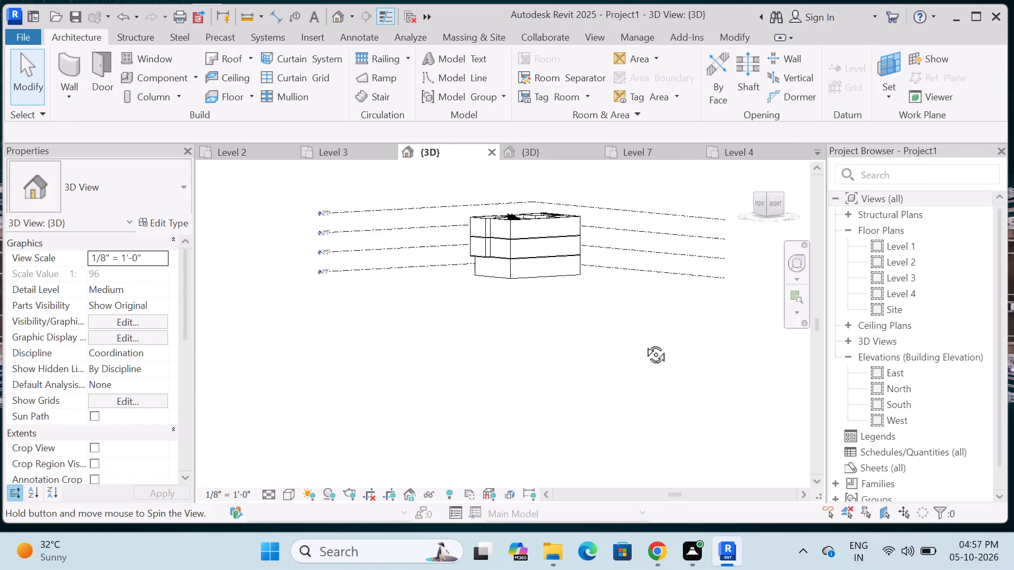
{"action": "middle_click_drag", "start_coordinate": [644, 343], "coordinate": [720, 327], "text": "shift"}
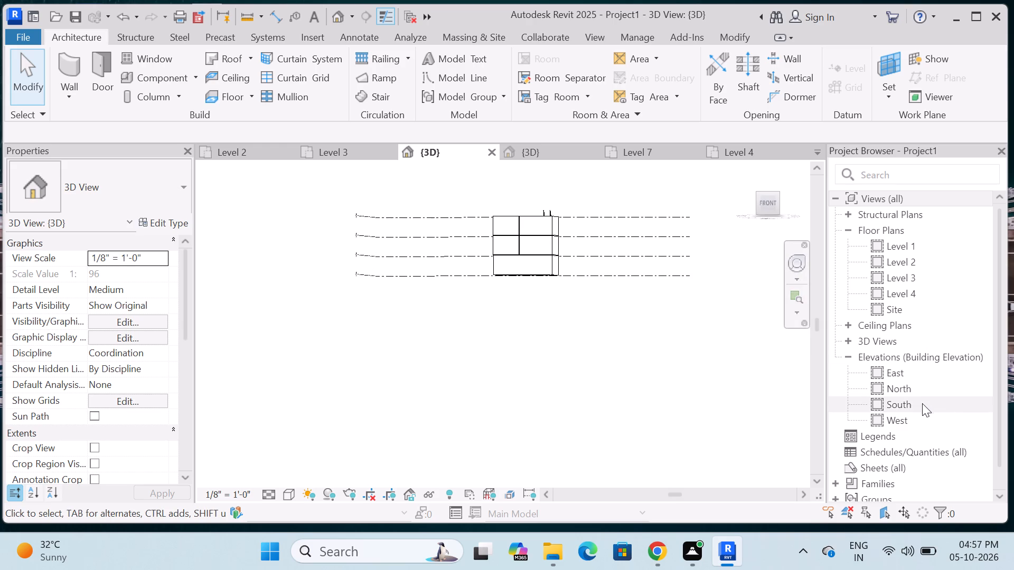
{"action": "double_click", "coordinate": [918, 401]}
{"action": "scroll", "coordinate": [418, 328], "scroll_direction": "down", "scroll_amount": 4}
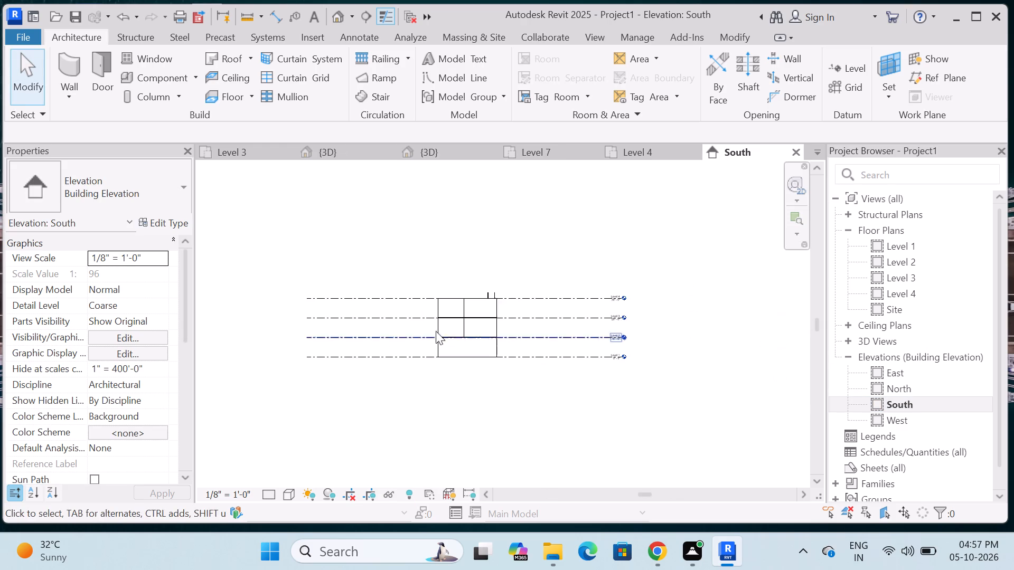
{"action": "scroll", "coordinate": [493, 308], "scroll_direction": "up", "scroll_amount": 5}
{"action": "scroll", "coordinate": [651, 297], "scroll_direction": "up", "scroll_amount": 4}
{"action": "scroll", "coordinate": [502, 313], "scroll_direction": "down", "scroll_amount": 4}
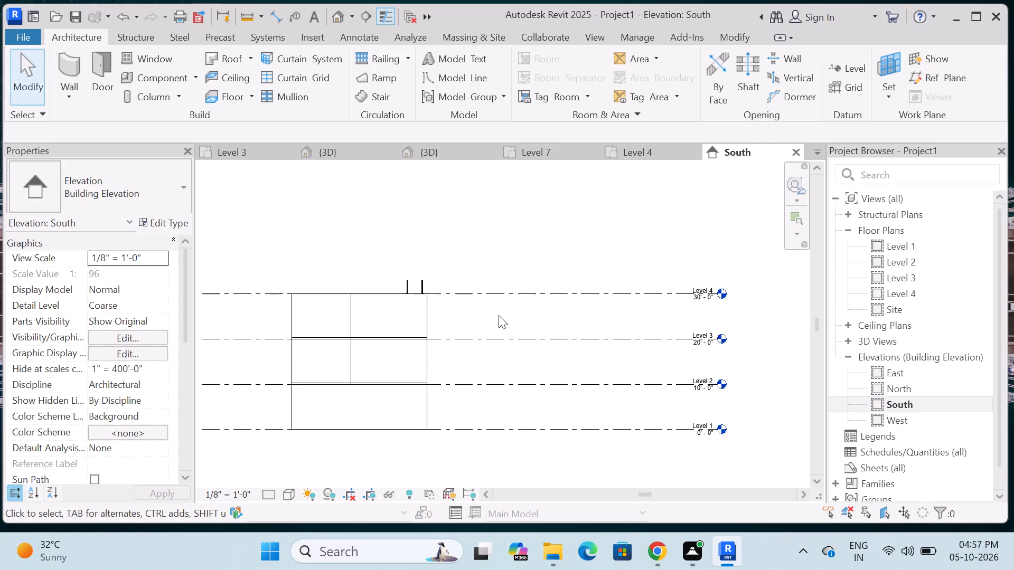
Add a level with a plan view at a 10' offset above Level 4 in the Project1 South elevation.
{"action": "left_click", "coordinate": [735, 38]}
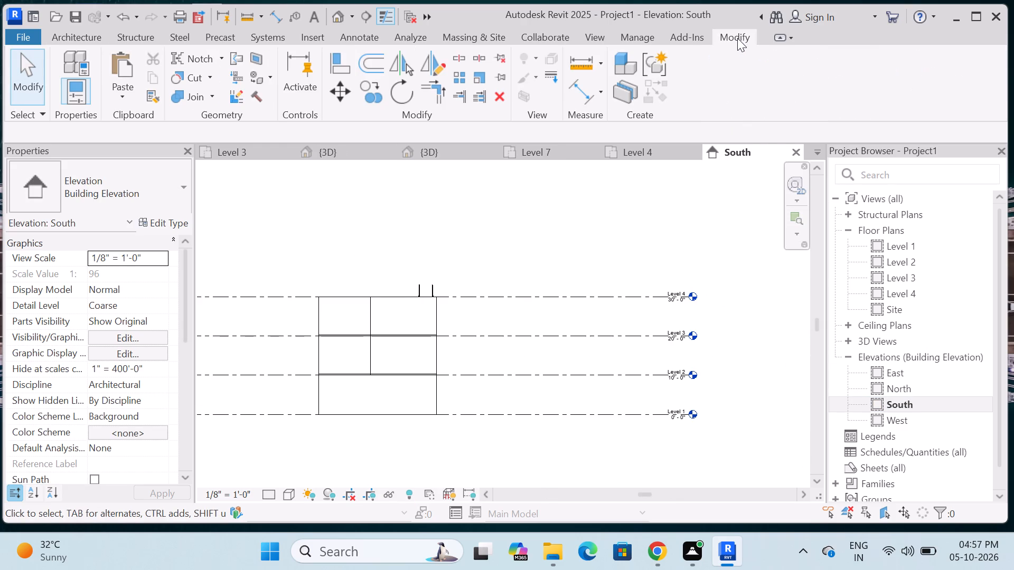
{"action": "left_click", "coordinate": [82, 44]}
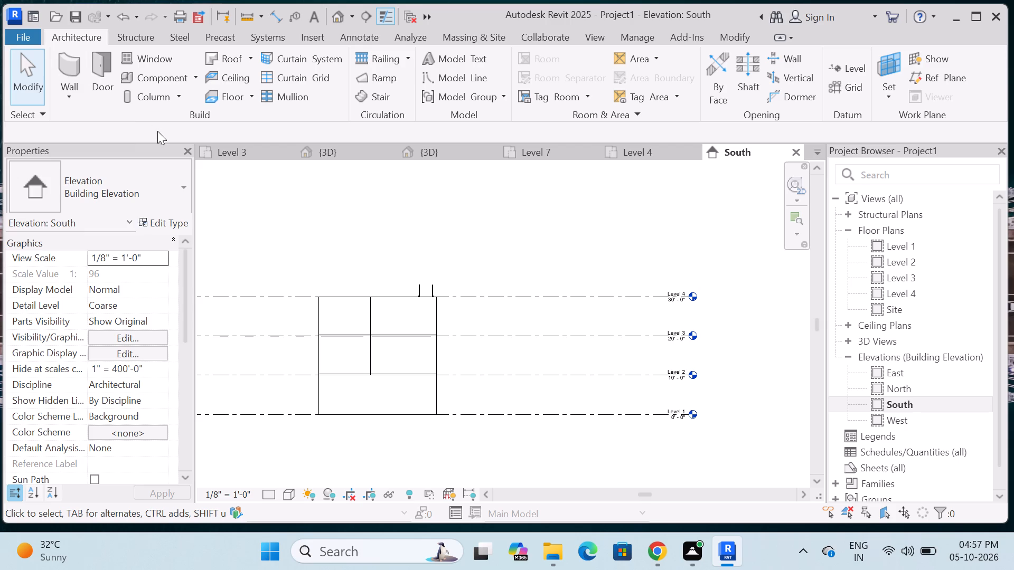
{"action": "left_click", "coordinate": [855, 68]}
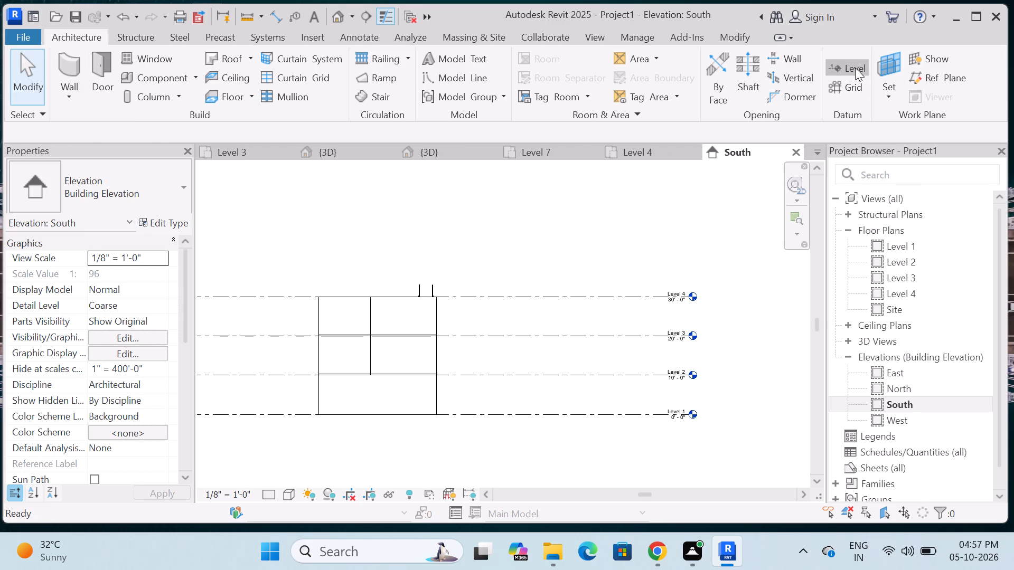
{"action": "left_click", "coordinate": [797, 60]}
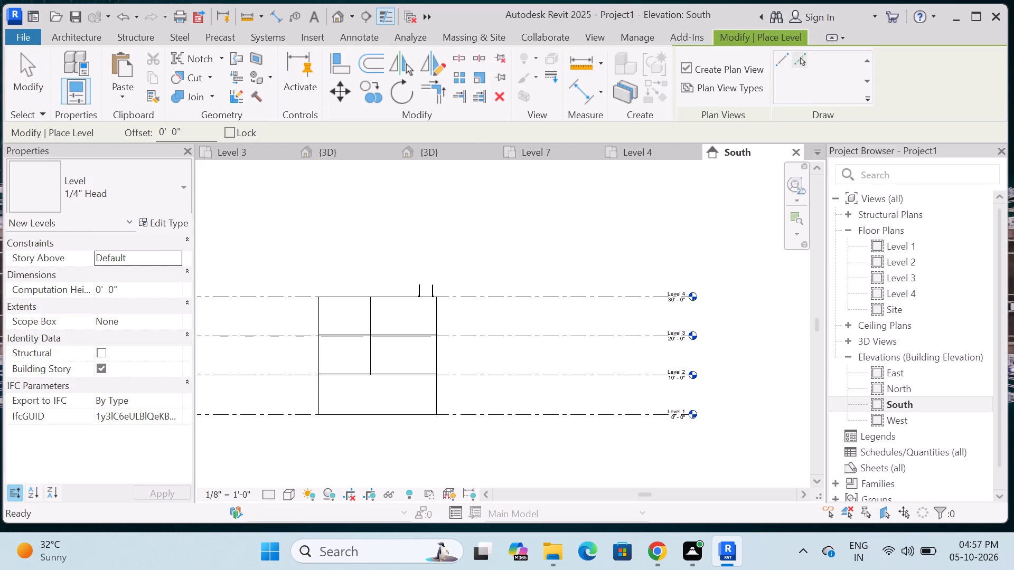
{"action": "left_click", "coordinate": [189, 128]}
{"action": "key", "text": "BackSpace"}
{"action": "key", "text": "BackSpace"}
{"action": "key", "text": "BackSpace"}
{"action": "key", "text": "BackSpace"}
{"action": "key", "text": "BackSpace"}
{"action": "key", "text": "BackSpace"}
{"action": "key", "text": "BackSpace"}
{"action": "key", "text": "BackSpace"}
{"action": "key", "text": "BackSpace"}
{"action": "key", "text": "BackSpace"}
{"action": "type", "text": "10'"}
{"action": "key", "text": "Return"}
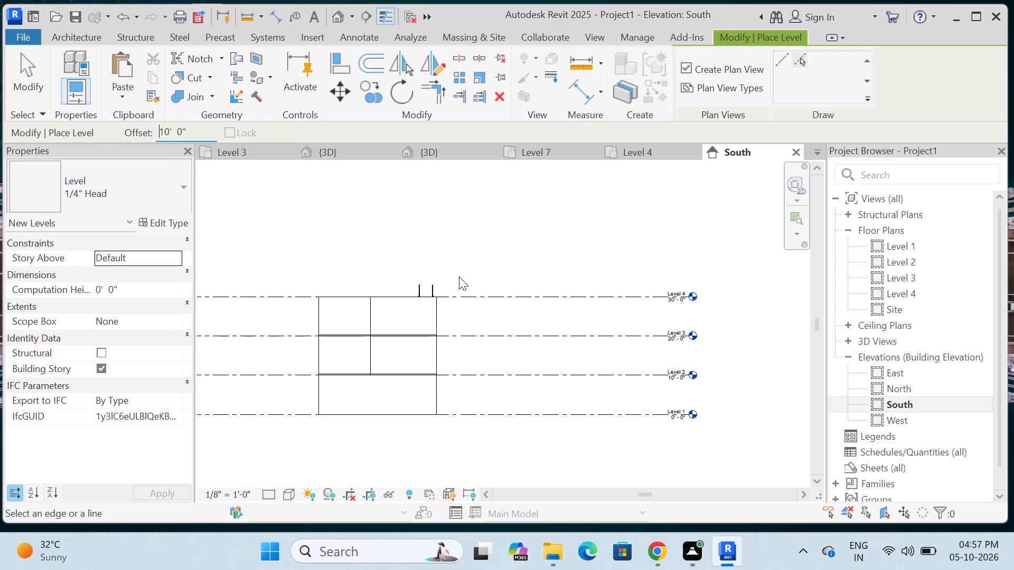
{"action": "scroll", "coordinate": [521, 303], "scroll_direction": "up", "scroll_amount": 2}
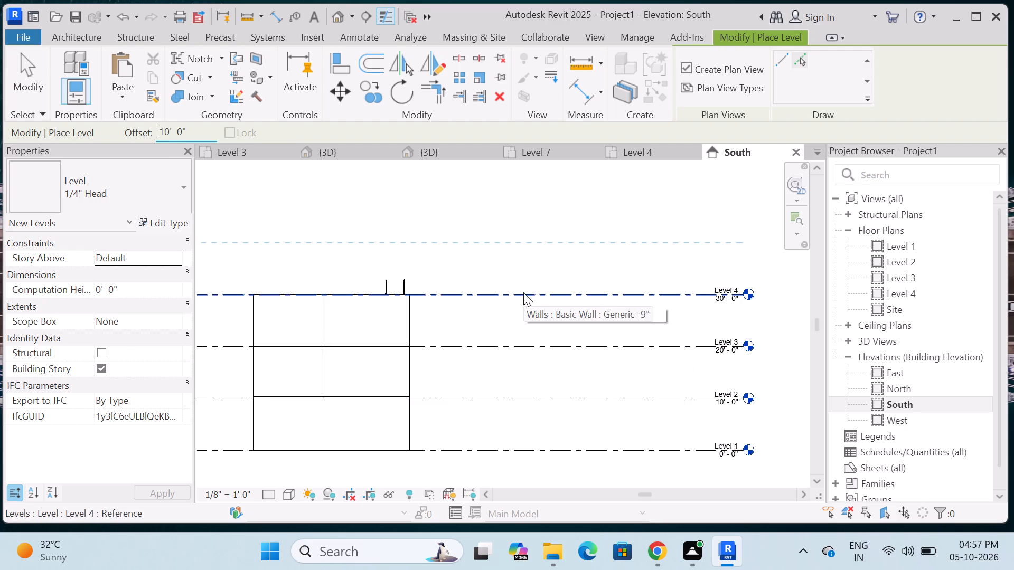
{"action": "left_click", "coordinate": [523, 292]}
{"action": "key", "text": "Escape"}
{"action": "scroll", "coordinate": [530, 259], "scroll_direction": "down", "scroll_amount": 4}
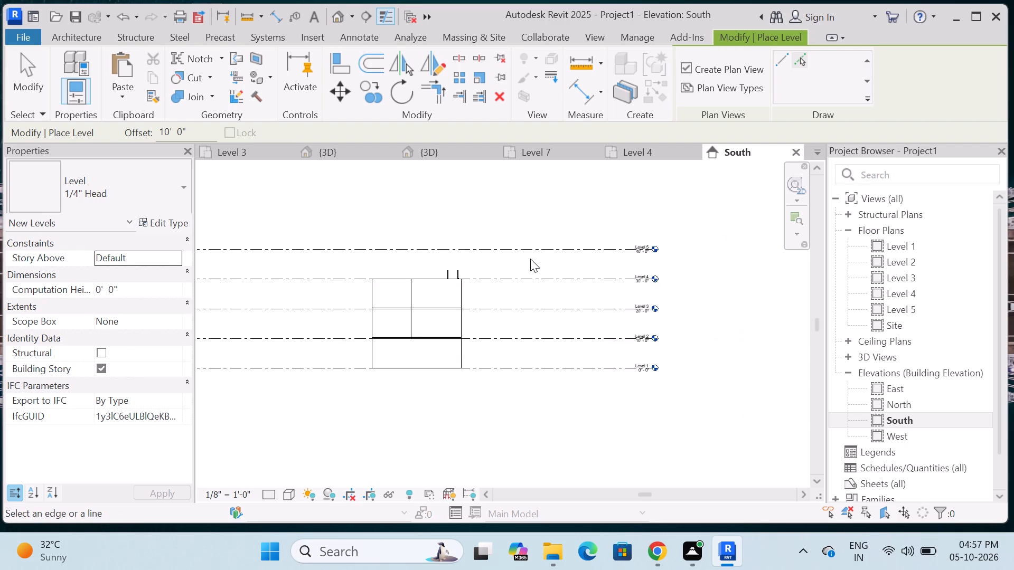
{"action": "scroll", "coordinate": [530, 259], "scroll_direction": "down", "scroll_amount": 4}
{"action": "scroll", "coordinate": [463, 261], "scroll_direction": "up", "scroll_amount": 7}
{"action": "key", "text": "Escape"}
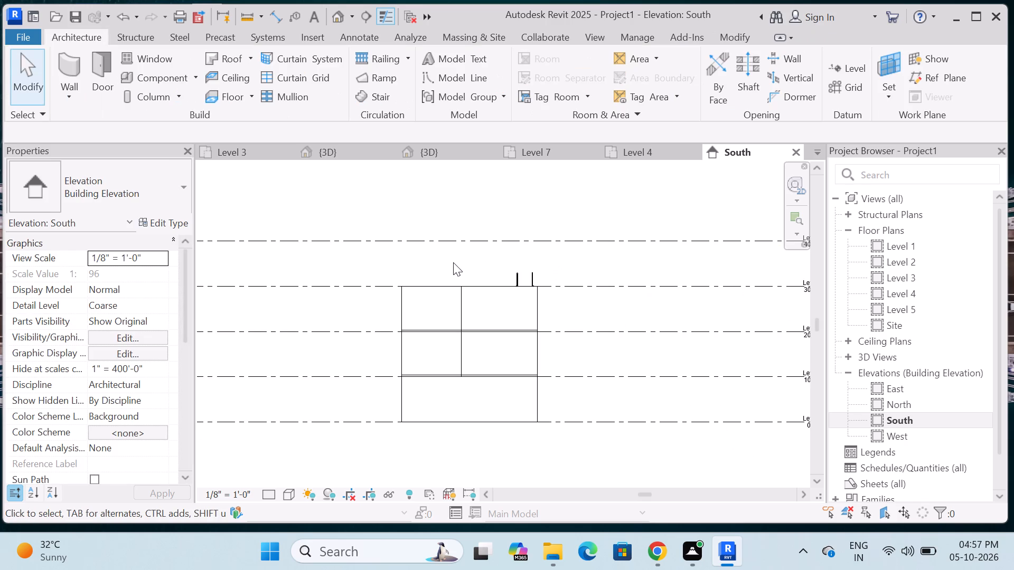
Copy the whole storey between Level 3 and Level 4, including its stair, and paste it aligned to Level 4 in the South elevation.
{"action": "scroll", "coordinate": [448, 262], "scroll_direction": "down", "scroll_amount": 3}
{"action": "scroll", "coordinate": [534, 254], "scroll_direction": "up", "scroll_amount": 3}
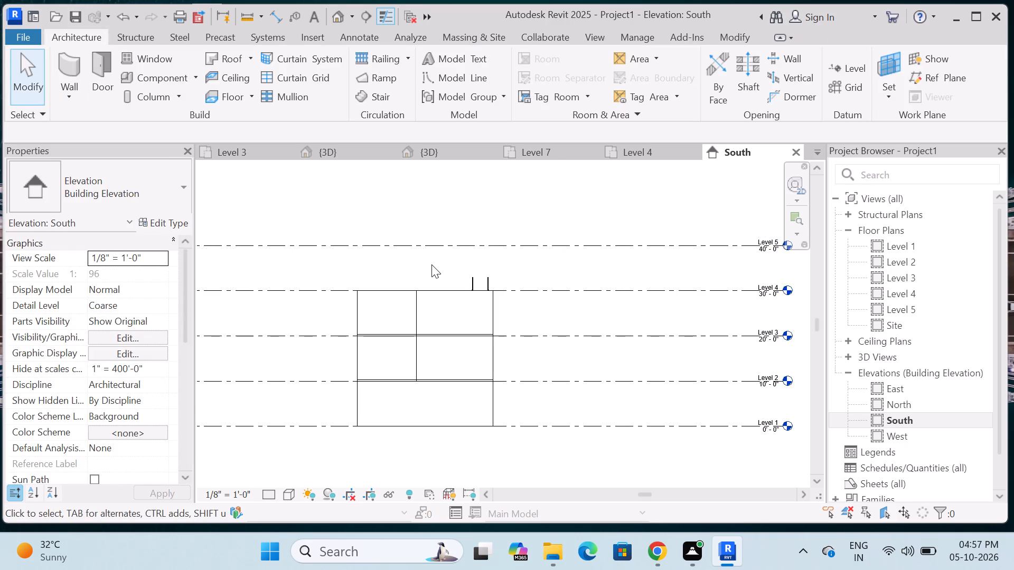
{"action": "scroll", "coordinate": [431, 264], "scroll_direction": "down", "scroll_amount": 2}
{"action": "scroll", "coordinate": [431, 264], "scroll_direction": "up", "scroll_amount": 2}
{"action": "scroll", "coordinate": [462, 271], "scroll_direction": "down", "scroll_amount": 3}
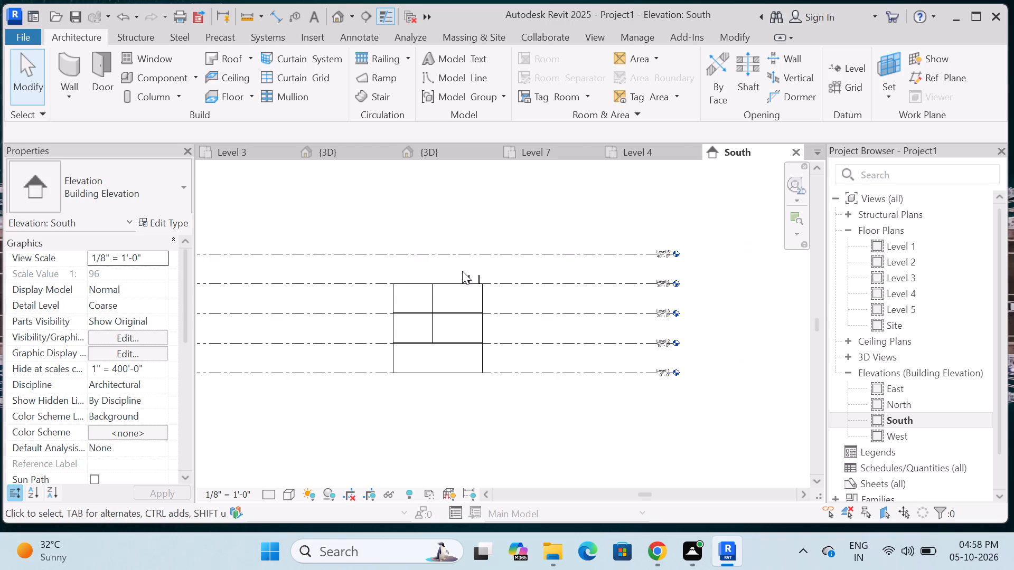
{"action": "key", "text": "Escape"}
{"action": "scroll", "coordinate": [453, 250], "scroll_direction": "up", "scroll_amount": 3}
{"action": "scroll", "coordinate": [445, 255], "scroll_direction": "down", "scroll_amount": 3}
{"action": "scroll", "coordinate": [443, 268], "scroll_direction": "up", "scroll_amount": 3}
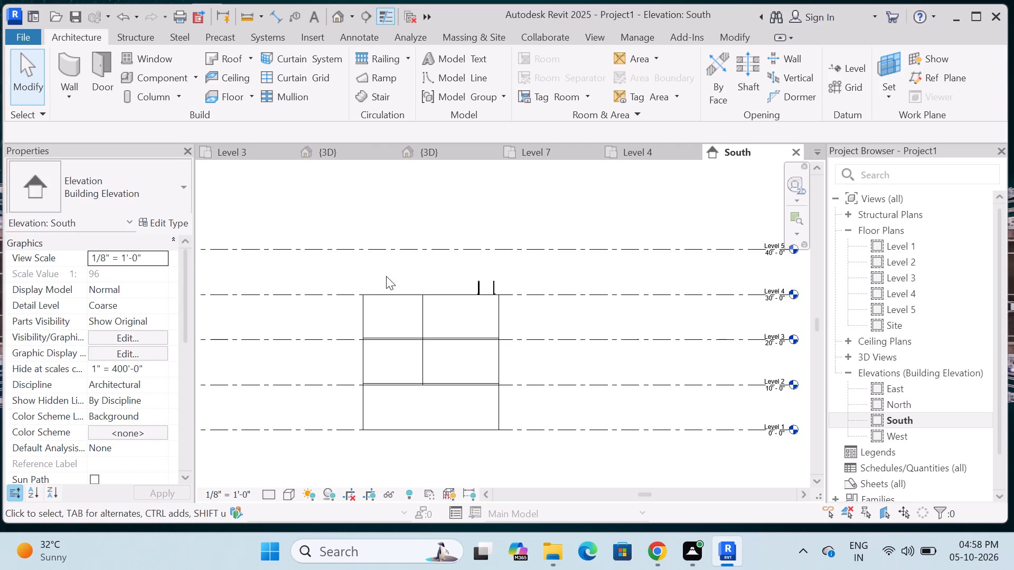
{"action": "left_click_drag", "start_coordinate": [317, 260], "coordinate": [547, 357]}
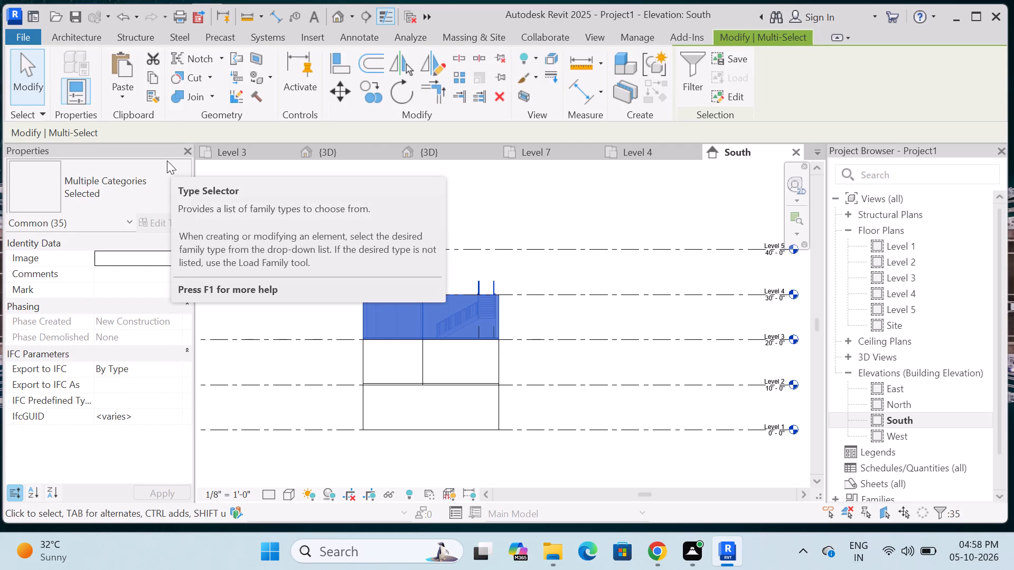
{"action": "left_click", "coordinate": [153, 77]}
{"action": "left_click", "coordinate": [134, 98]}
{"action": "left_click", "coordinate": [154, 154]}
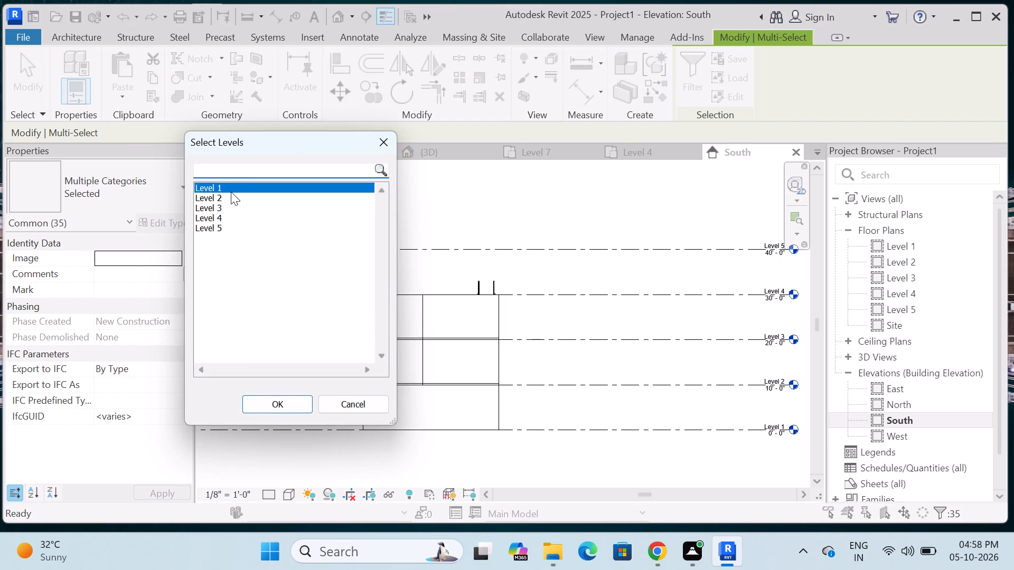
{"action": "left_click", "coordinate": [224, 217]}
{"action": "left_click", "coordinate": [288, 404]}
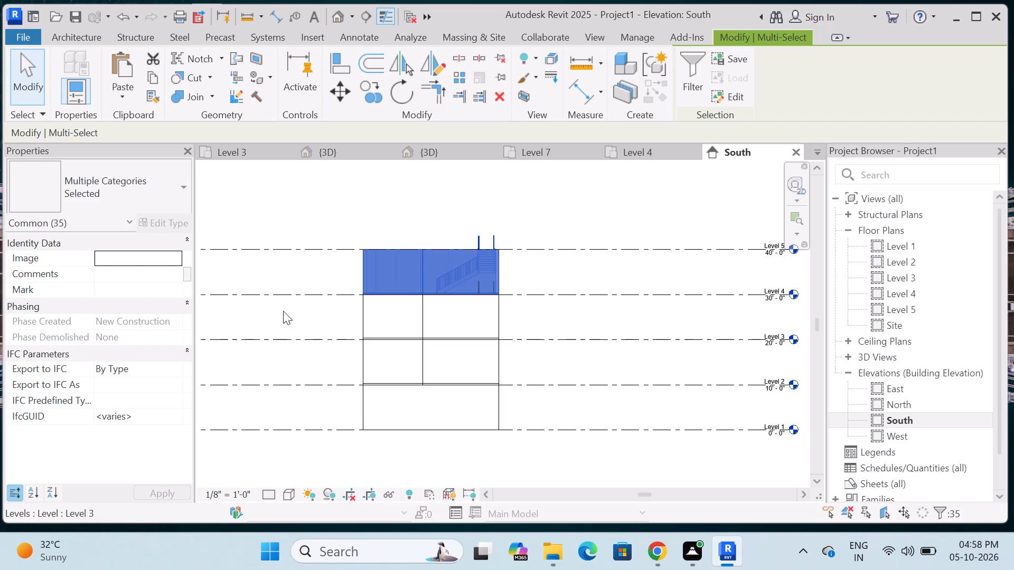
{"action": "key", "text": "Escape"}
Check the pasted top storey in the Project1 South elevation, the Level 4 plan and the 3D view.
{"action": "scroll", "coordinate": [292, 279], "scroll_direction": "down", "scroll_amount": 1}
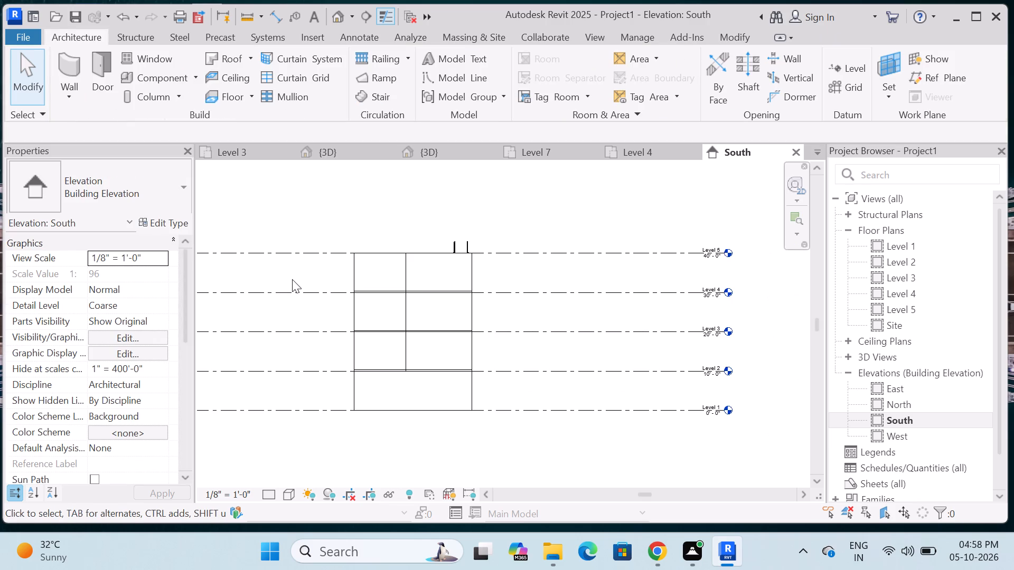
{"action": "scroll", "coordinate": [425, 270], "scroll_direction": "up", "scroll_amount": 3}
{"action": "scroll", "coordinate": [425, 270], "scroll_direction": "down", "scroll_amount": 3}
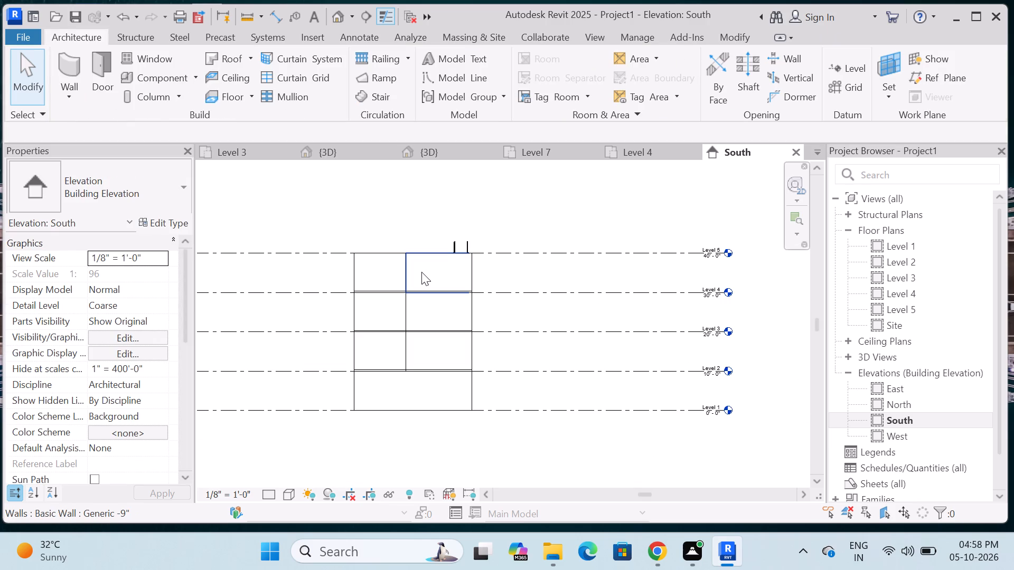
{"action": "scroll", "coordinate": [412, 406], "scroll_direction": "up", "scroll_amount": 2}
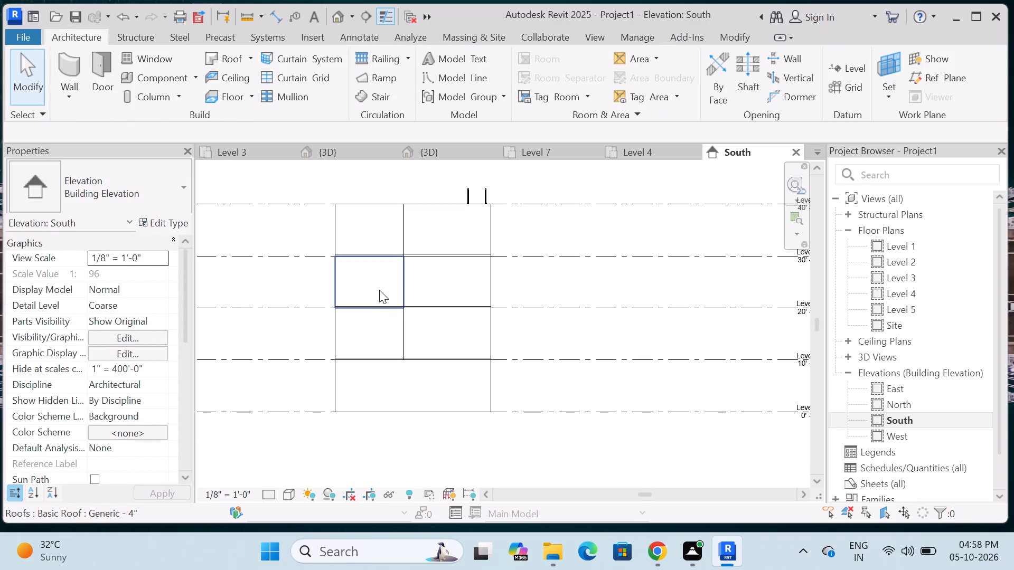
{"action": "scroll", "coordinate": [437, 258], "scroll_direction": "down", "scroll_amount": 2}
{"action": "scroll", "coordinate": [442, 215], "scroll_direction": "up", "scroll_amount": 3}
{"action": "scroll", "coordinate": [441, 250], "scroll_direction": "down", "scroll_amount": 4}
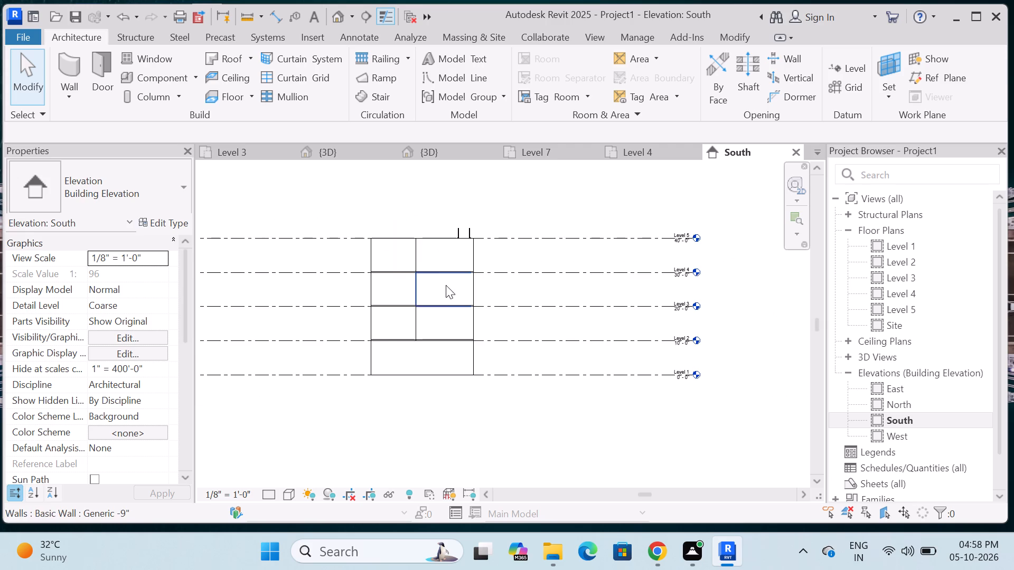
{"action": "scroll", "coordinate": [444, 290], "scroll_direction": "down", "scroll_amount": 4}
{"action": "scroll", "coordinate": [463, 236], "scroll_direction": "up", "scroll_amount": 4}
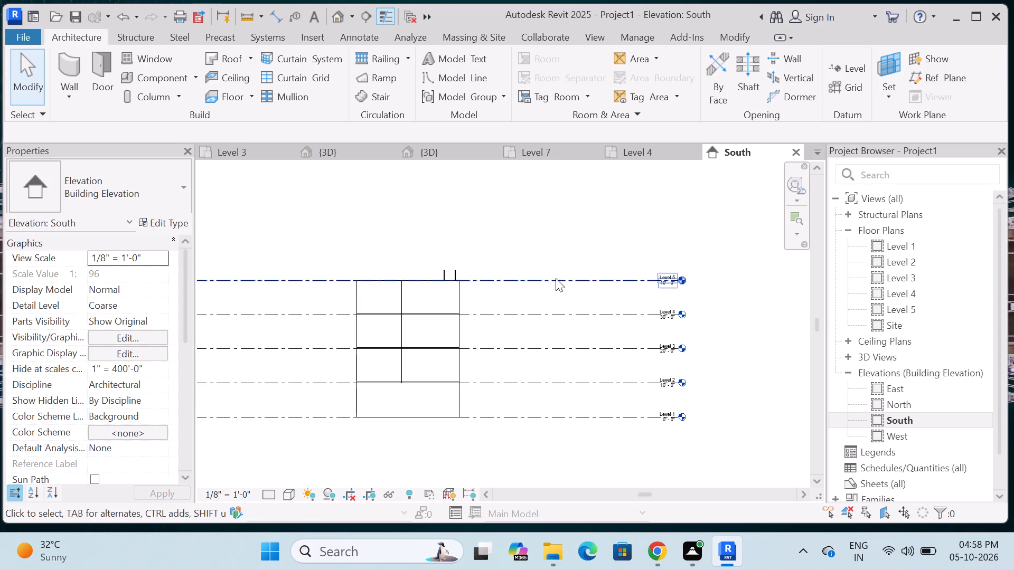
{"action": "double_click", "coordinate": [908, 297]}
{"action": "scroll", "coordinate": [562, 334], "scroll_direction": "up", "scroll_amount": 5}
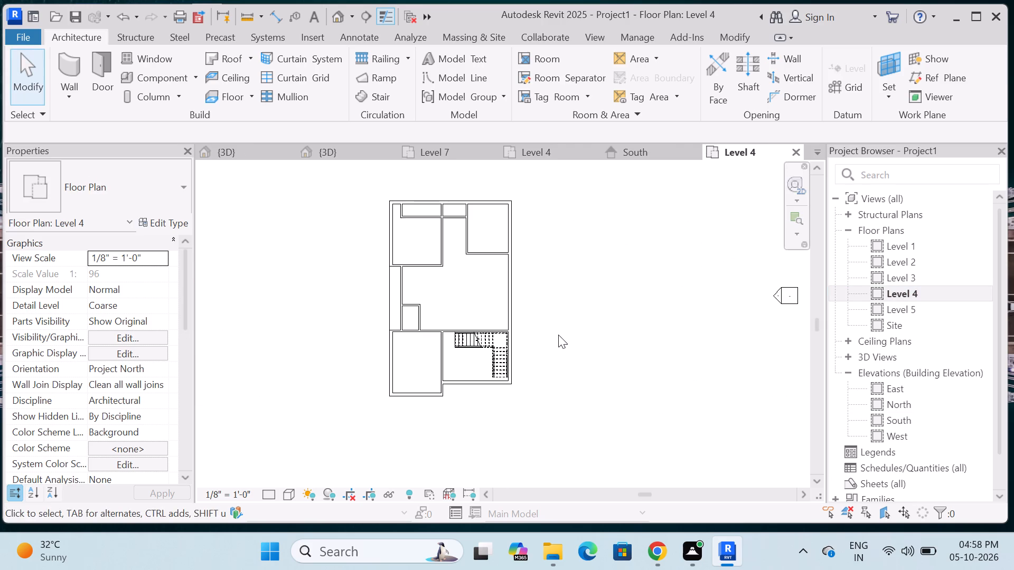
{"action": "scroll", "coordinate": [438, 315], "scroll_direction": "up", "scroll_amount": 4}
{"action": "scroll", "coordinate": [412, 320], "scroll_direction": "down", "scroll_amount": 4}
{"action": "scroll", "coordinate": [420, 366], "scroll_direction": "up", "scroll_amount": 5}
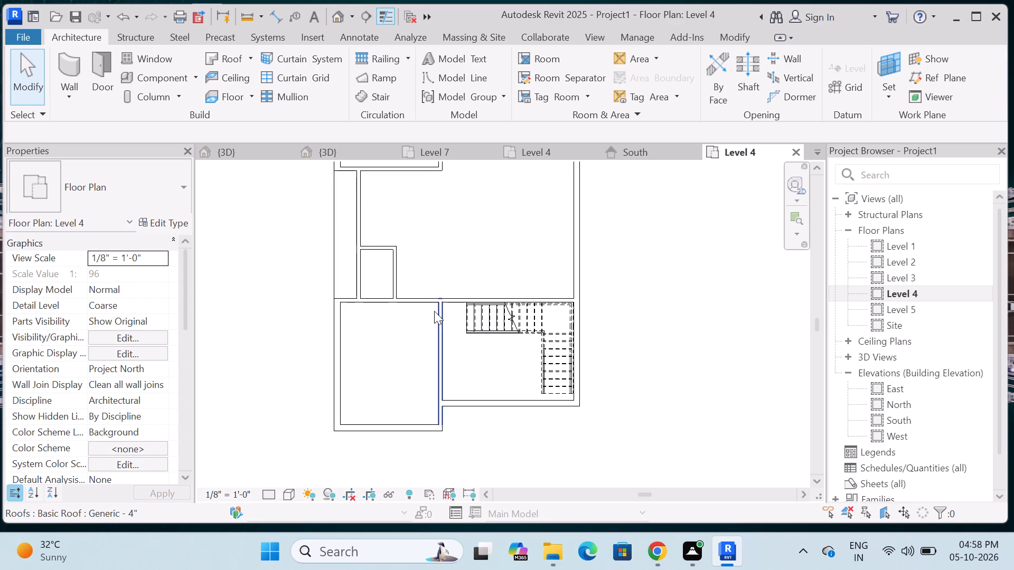
{"action": "left_click", "coordinate": [265, 151]}
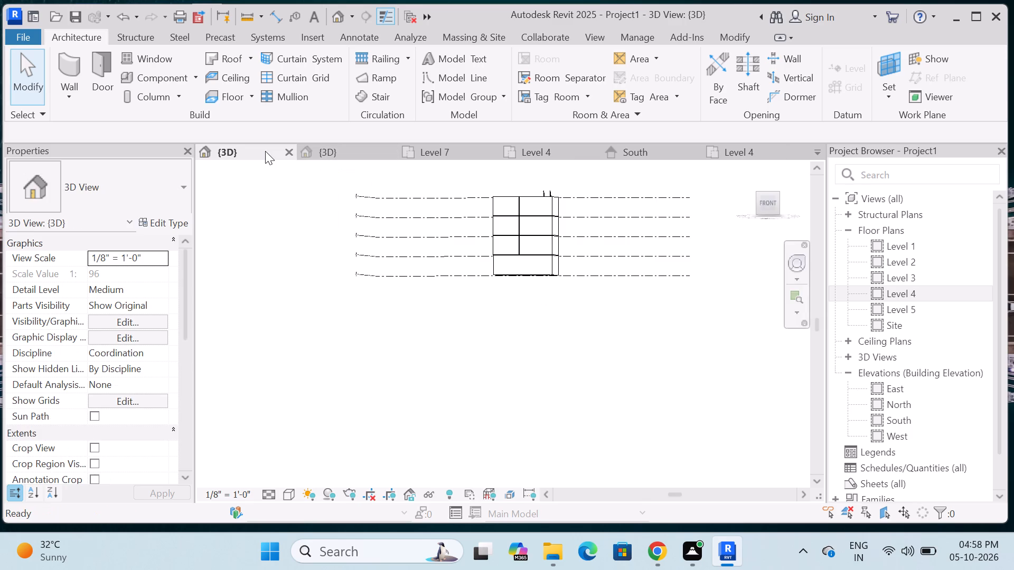
Examine the 30x45 G+2 building in 3D and its Level 4 plan, including the properties of the front terrace's west wall.
{"action": "left_click", "coordinate": [325, 151]}
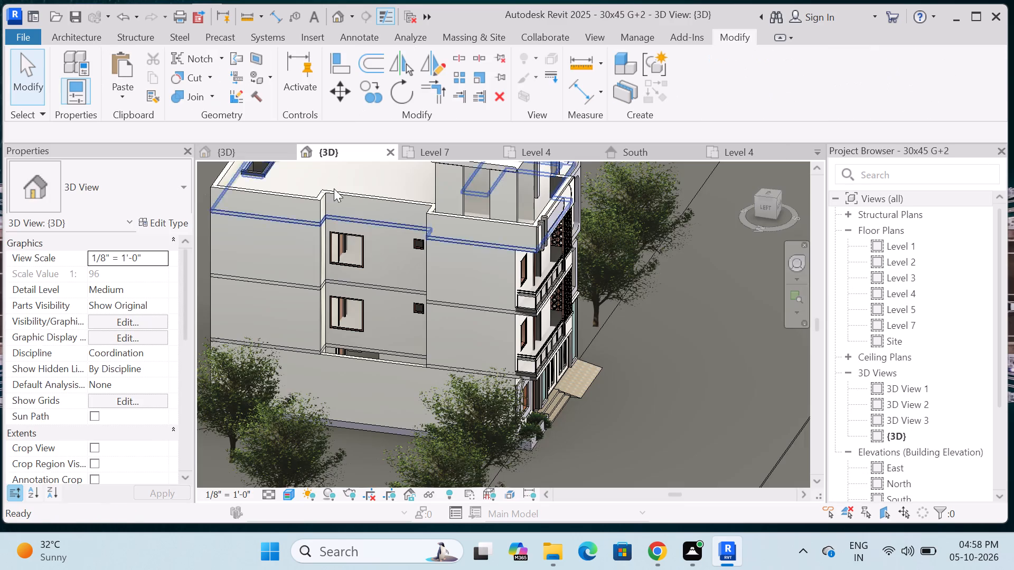
{"action": "middle_click_drag", "start_coordinate": [474, 345], "coordinate": [441, 325], "text": "shift"}
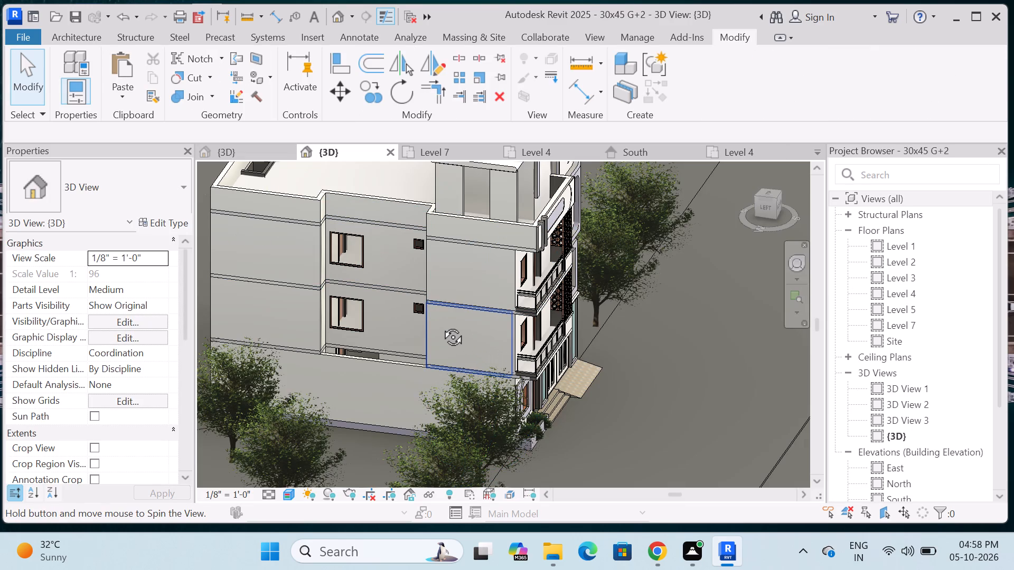
{"action": "middle_click_drag", "start_coordinate": [441, 325], "coordinate": [427, 309], "text": "shift"}
{"action": "scroll", "coordinate": [441, 312], "scroll_direction": "down", "scroll_amount": 3}
{"action": "middle_click_drag", "start_coordinate": [487, 359], "coordinate": [427, 346], "text": "shift"}
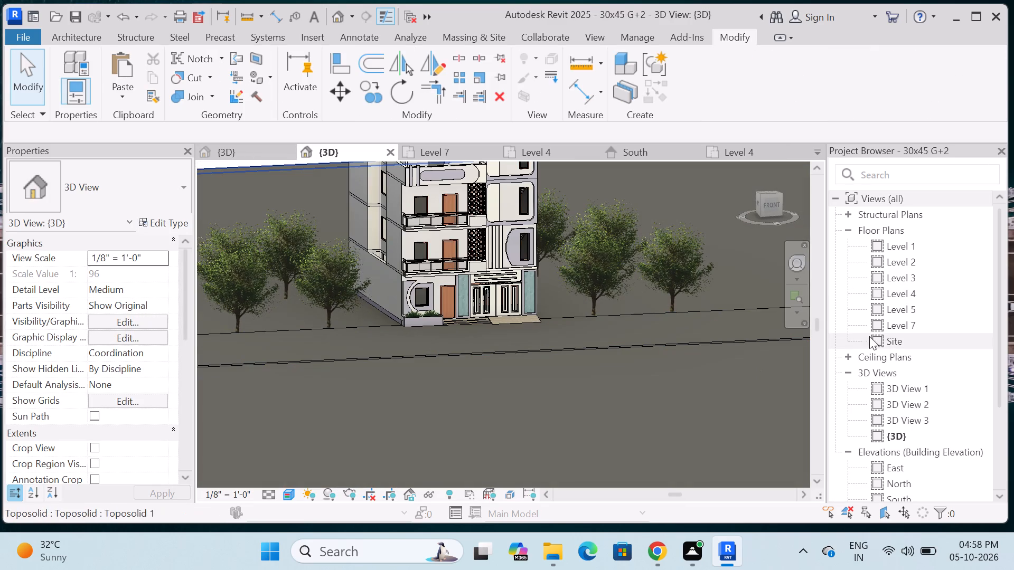
{"action": "double_click", "coordinate": [901, 298]}
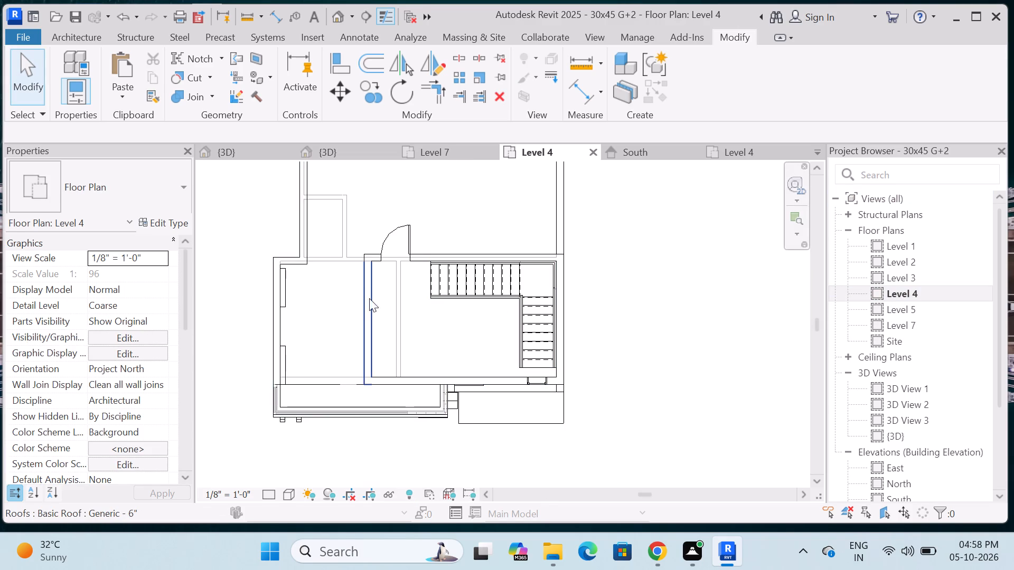
{"action": "left_click", "coordinate": [272, 275]}
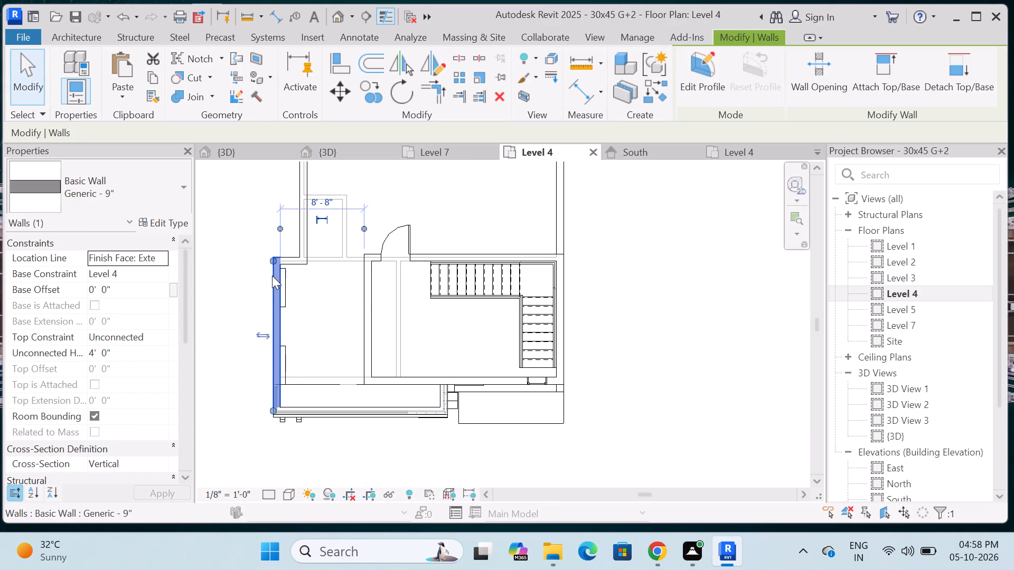
{"action": "key", "text": "Escape"}
{"action": "scroll", "coordinate": [359, 310], "scroll_direction": "down", "scroll_amount": 3}
{"action": "scroll", "coordinate": [343, 332], "scroll_direction": "up", "scroll_amount": 4}
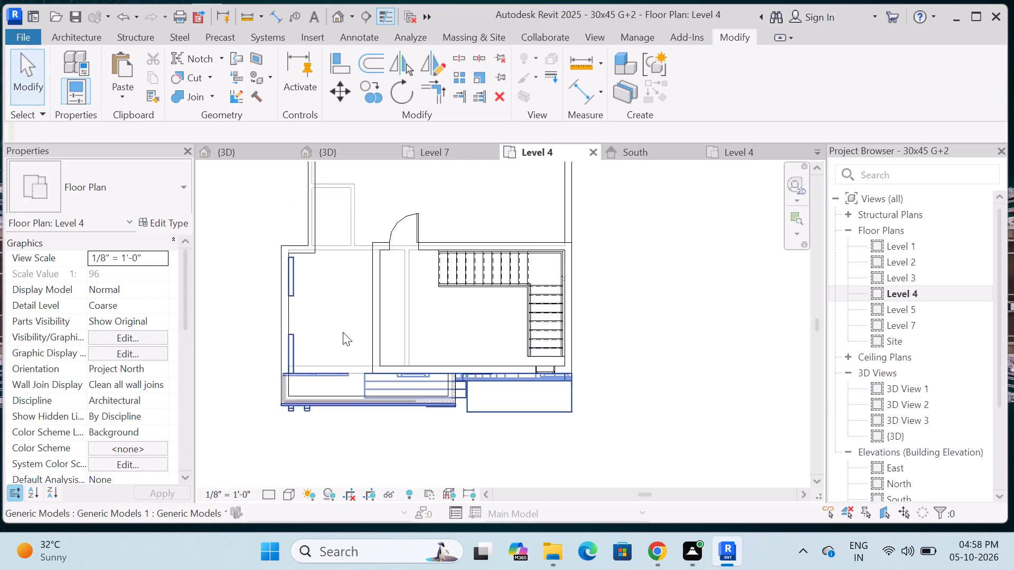
Examine the 30x45 G+2 front facade in 3D, from the rooftop parapets and pergola to the balconies, windows, doors and entrance.
{"action": "left_click", "coordinate": [341, 153]}
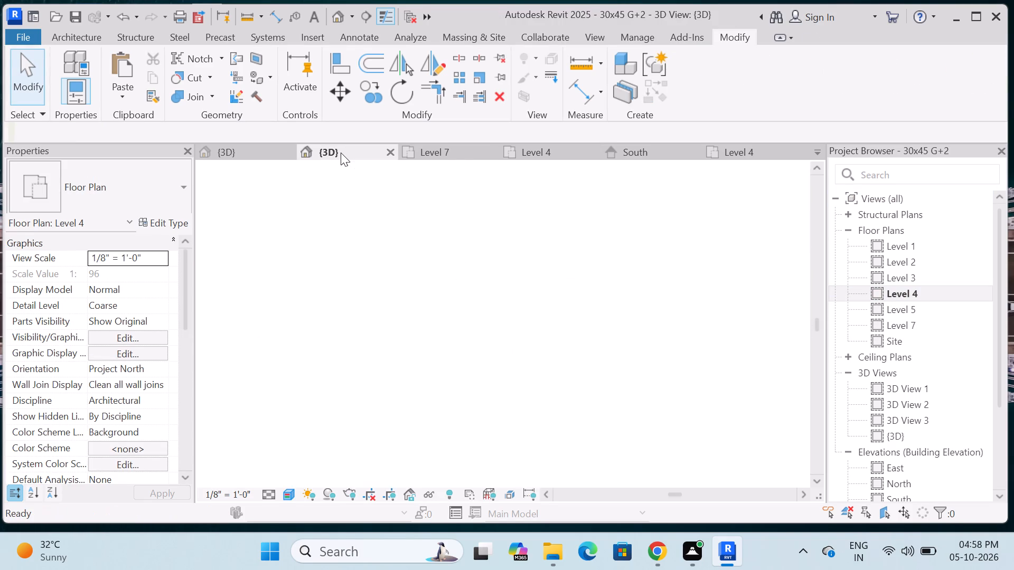
{"action": "scroll", "coordinate": [398, 315], "scroll_direction": "down", "scroll_amount": 4}
{"action": "scroll", "coordinate": [417, 220], "scroll_direction": "up", "scroll_amount": 10}
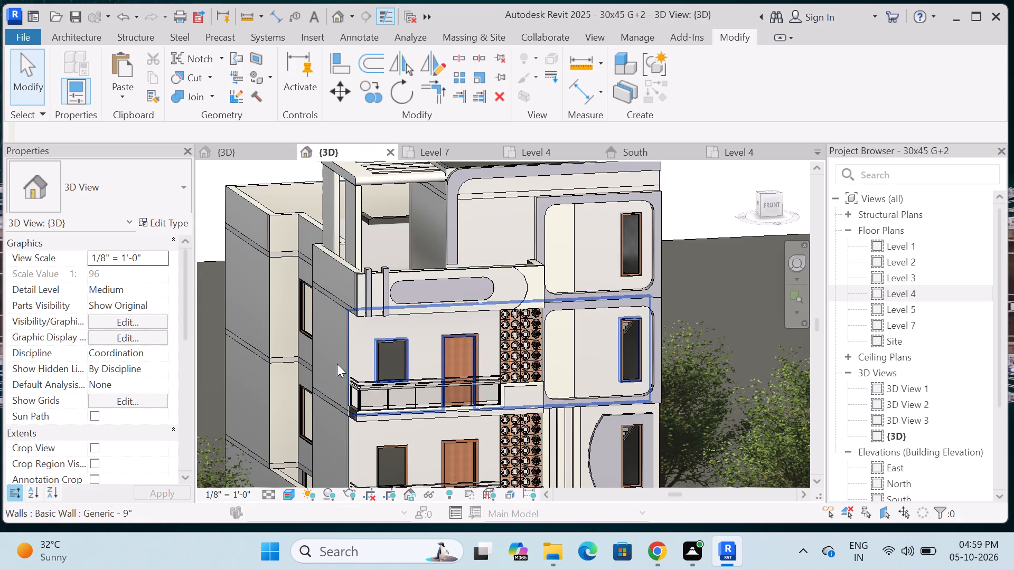
{"action": "scroll", "coordinate": [273, 334], "scroll_direction": "down", "scroll_amount": 3}
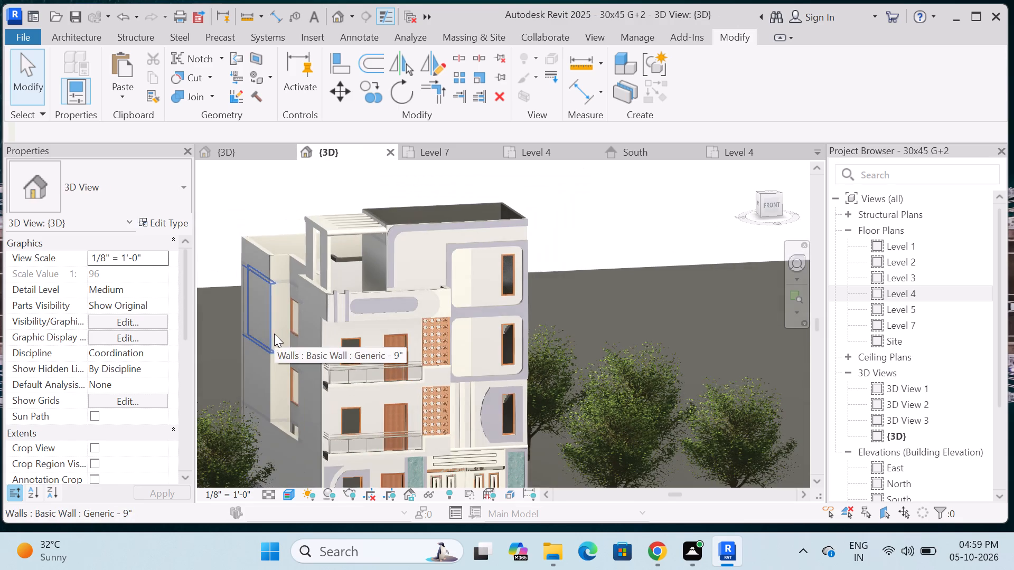
{"action": "scroll", "coordinate": [295, 225], "scroll_direction": "up", "scroll_amount": 4}
{"action": "scroll", "coordinate": [293, 229], "scroll_direction": "down", "scroll_amount": 3}
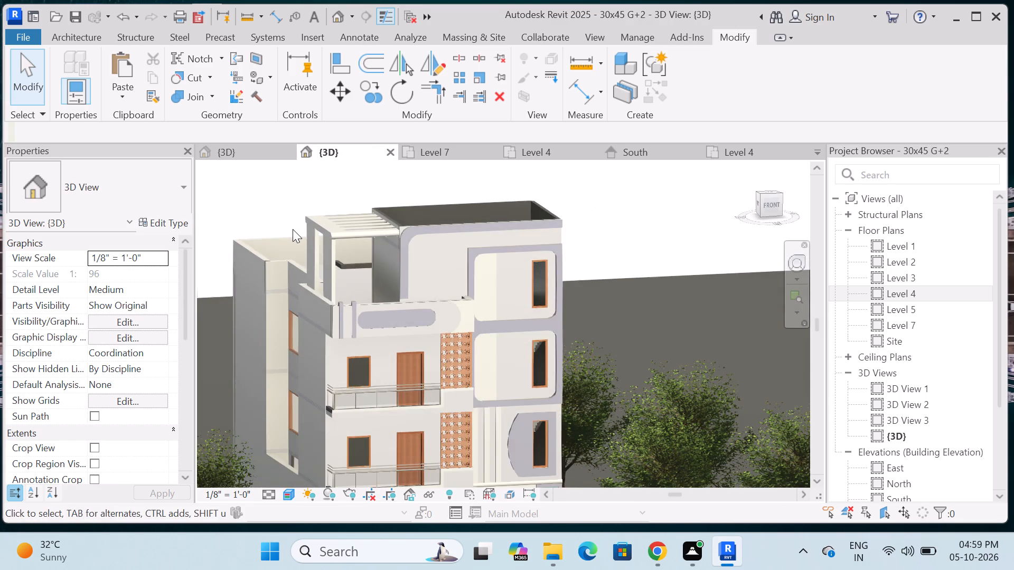
{"action": "scroll", "coordinate": [410, 222], "scroll_direction": "down", "scroll_amount": 2}
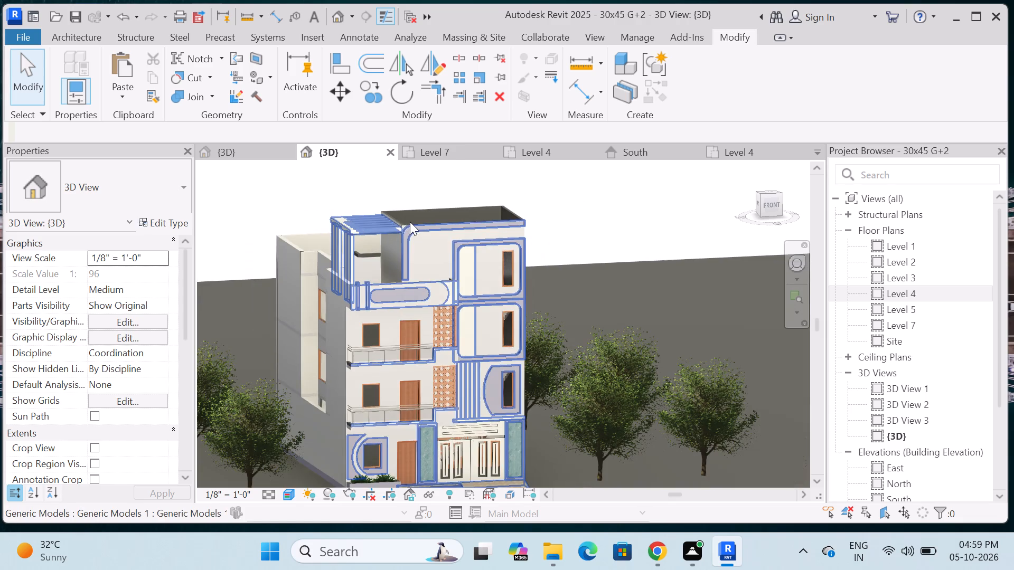
{"action": "scroll", "coordinate": [408, 224], "scroll_direction": "up", "scroll_amount": 3}
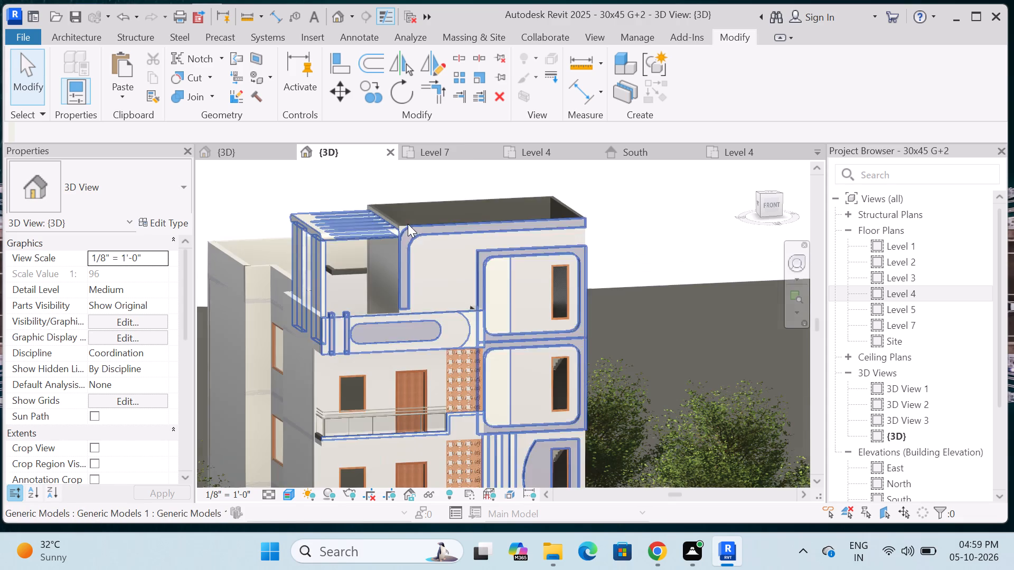
{"action": "scroll", "coordinate": [584, 183], "scroll_direction": "down", "scroll_amount": 3}
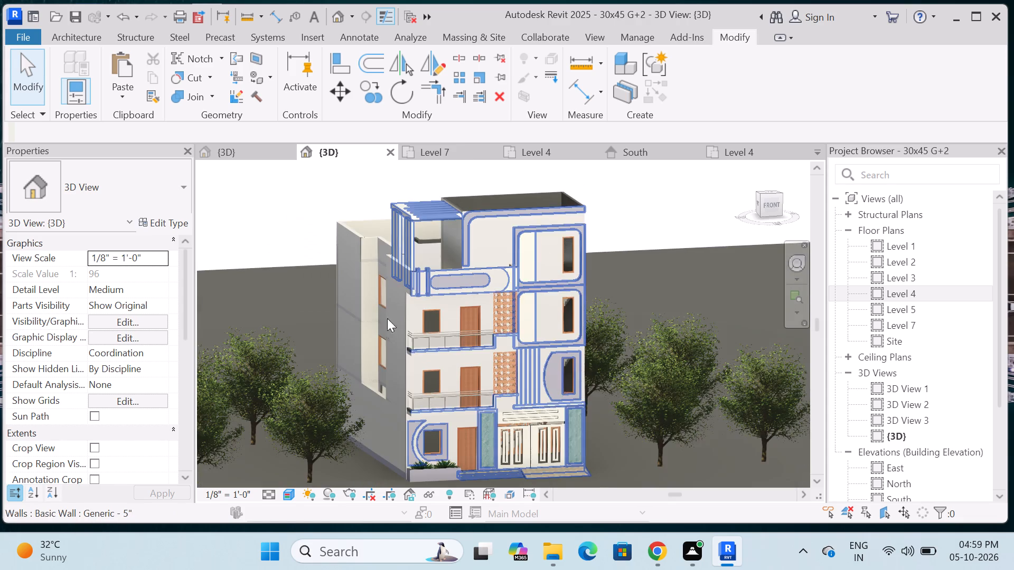
{"action": "scroll", "coordinate": [375, 292], "scroll_direction": "down", "scroll_amount": 3}
{"action": "scroll", "coordinate": [412, 387], "scroll_direction": "up", "scroll_amount": 5}
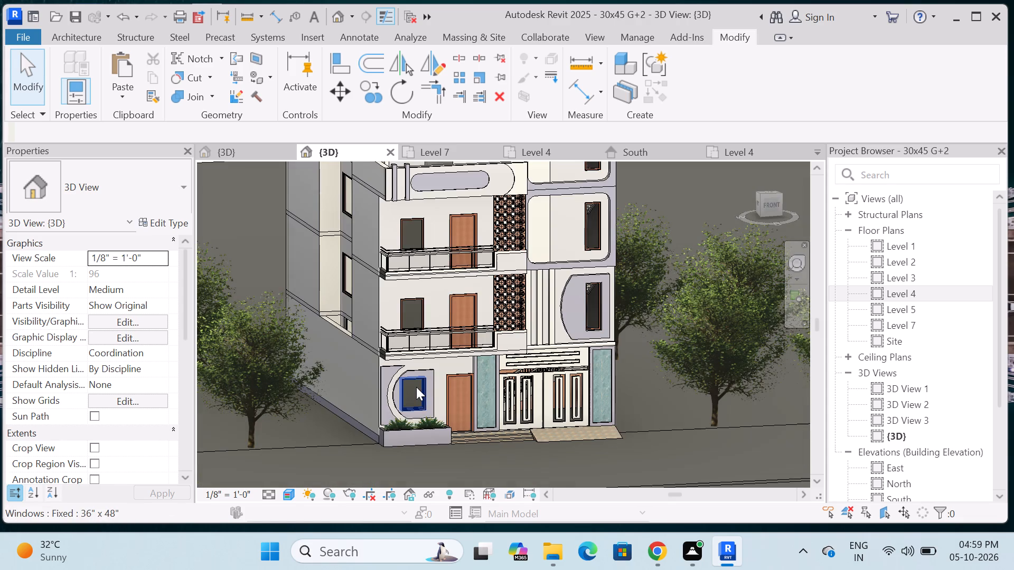
{"action": "scroll", "coordinate": [413, 388], "scroll_direction": "down", "scroll_amount": 4}
{"action": "scroll", "coordinate": [537, 291], "scroll_direction": "up", "scroll_amount": 3}
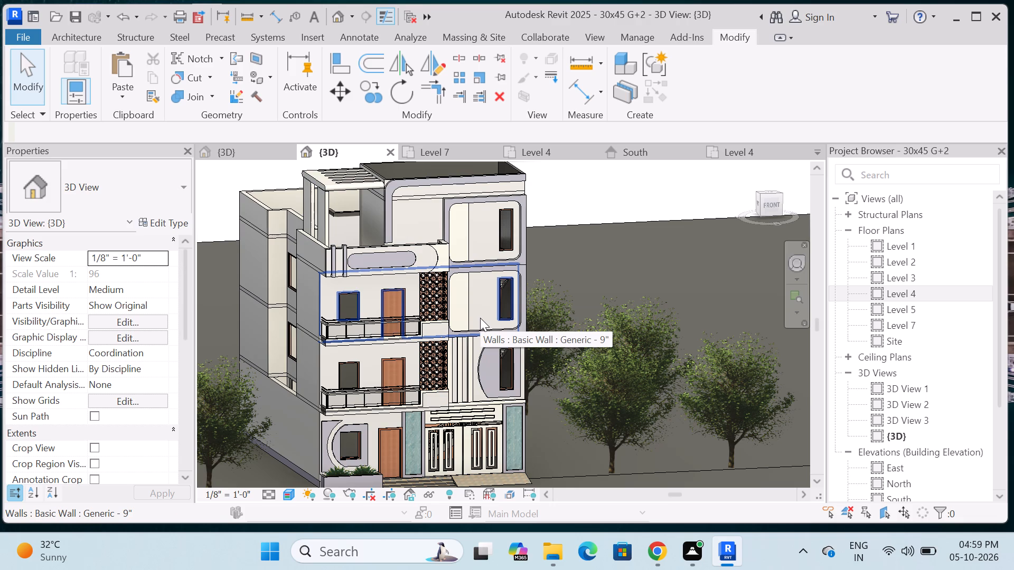
{"action": "scroll", "coordinate": [334, 406], "scroll_direction": "up", "scroll_amount": 9}
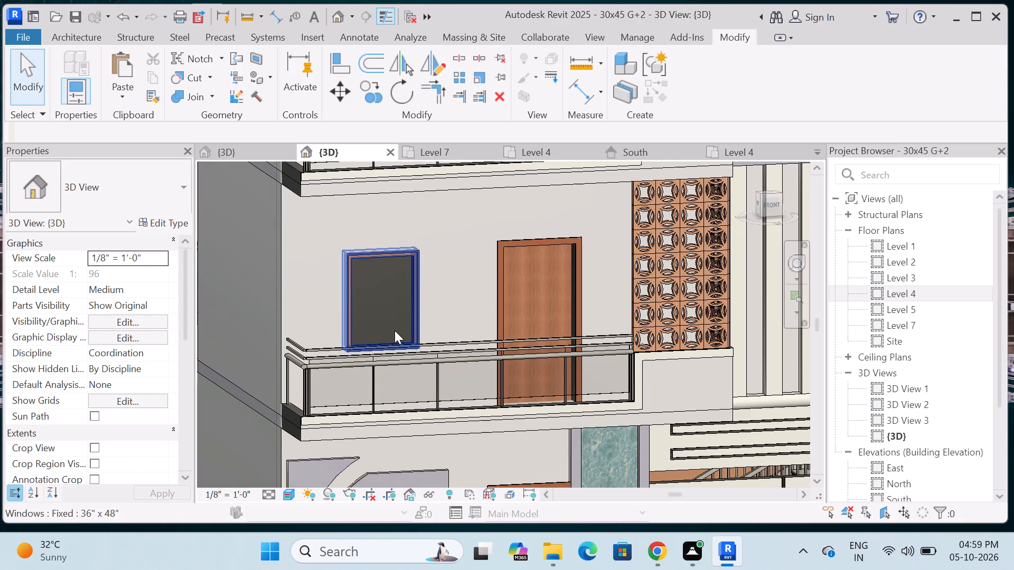
{"action": "scroll", "coordinate": [497, 292], "scroll_direction": "down", "scroll_amount": 3}
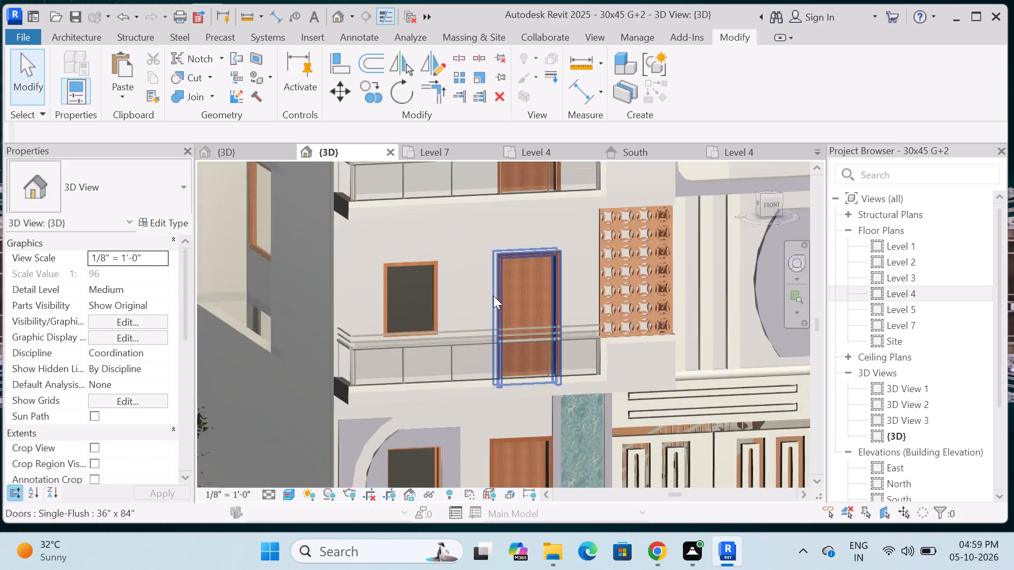
{"action": "scroll", "coordinate": [550, 370], "scroll_direction": "up", "scroll_amount": 4}
{"action": "scroll", "coordinate": [624, 388], "scroll_direction": "up", "scroll_amount": 5}
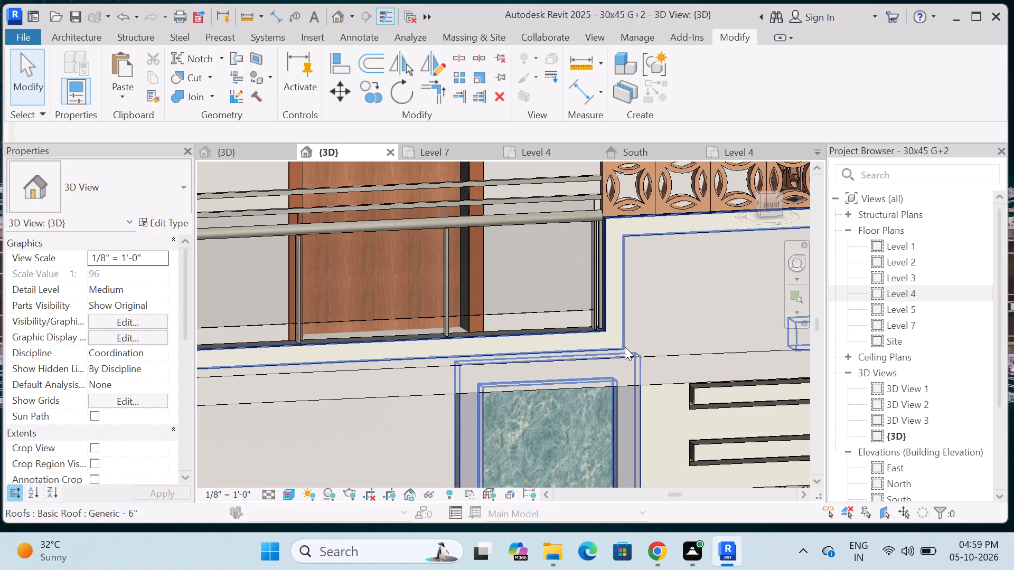
{"action": "scroll", "coordinate": [531, 337], "scroll_direction": "down", "scroll_amount": 13}
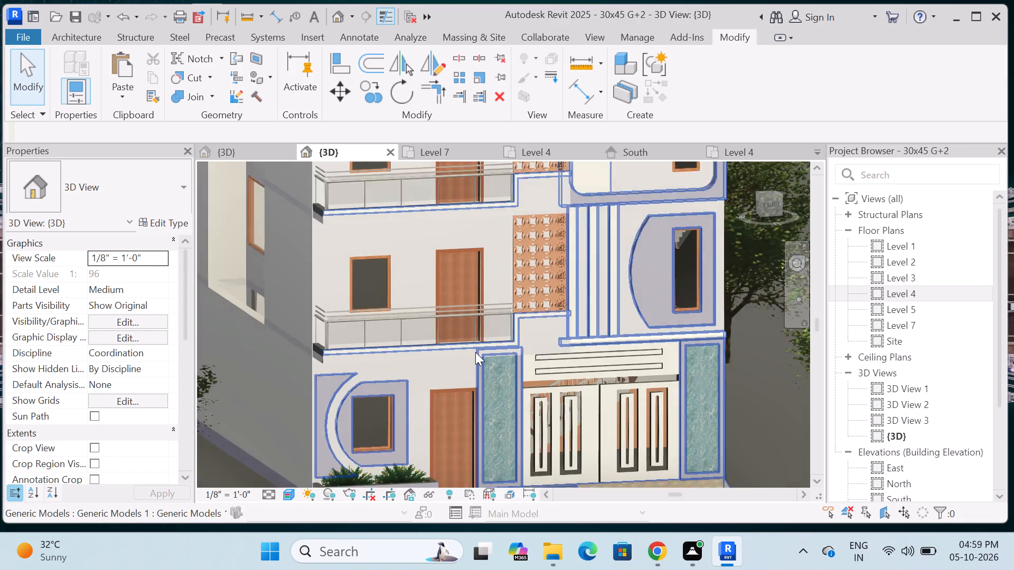
Examine the 30x45 G+2 building in 3D, including its front facade, side walls, rooftop pergola and terrace parapets.
{"action": "scroll", "coordinate": [475, 352], "scroll_direction": "down", "scroll_amount": 1}
{"action": "scroll", "coordinate": [527, 335], "scroll_direction": "down", "scroll_amount": 5}
{"action": "scroll", "coordinate": [538, 259], "scroll_direction": "up", "scroll_amount": 3}
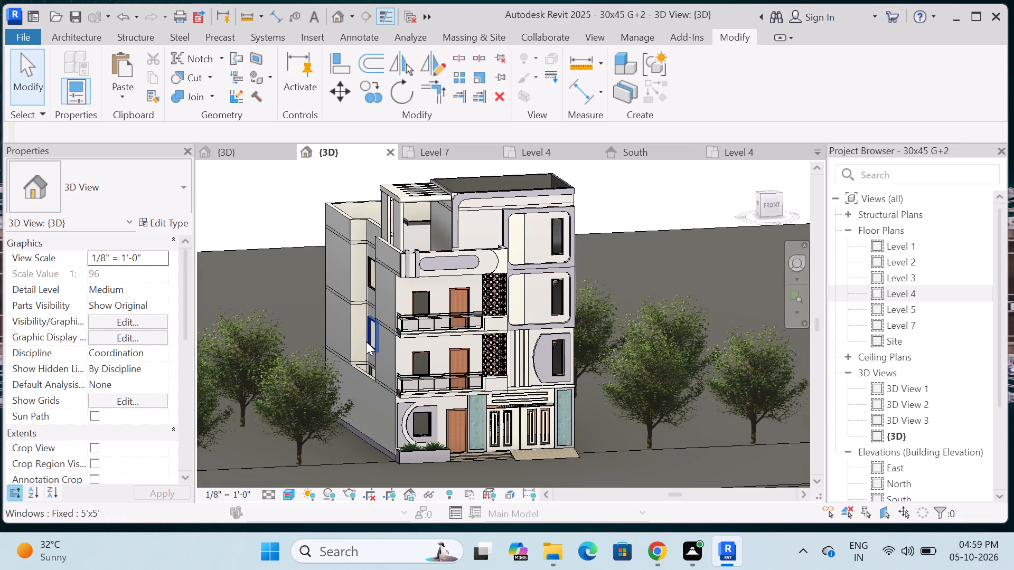
{"action": "middle_click_drag", "start_coordinate": [381, 339], "coordinate": [417, 315], "text": "shift"}
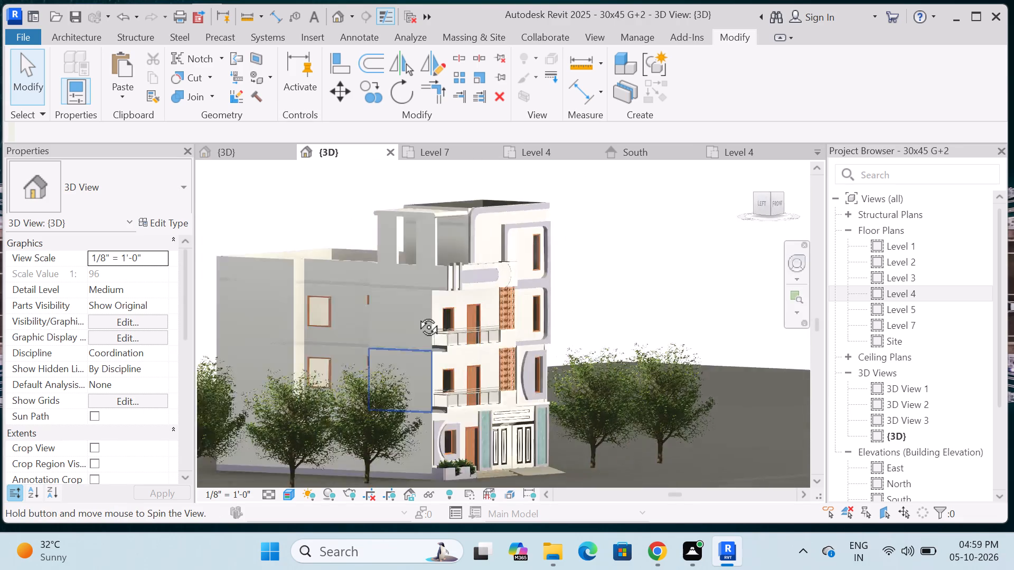
{"action": "middle_click_drag", "start_coordinate": [417, 315], "coordinate": [353, 307], "text": "shift"}
{"action": "scroll", "coordinate": [399, 369], "scroll_direction": "down", "scroll_amount": 2}
{"action": "scroll", "coordinate": [491, 326], "scroll_direction": "up", "scroll_amount": 4}
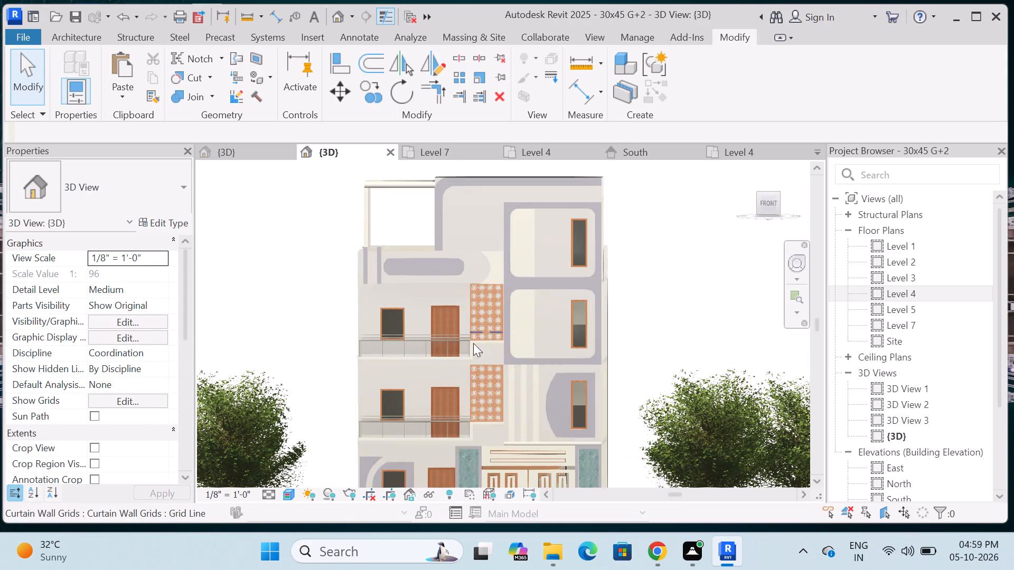
{"action": "middle_click_drag", "start_coordinate": [438, 377], "coordinate": [406, 377], "text": "shift"}
{"action": "scroll", "coordinate": [378, 343], "scroll_direction": "down", "scroll_amount": 3}
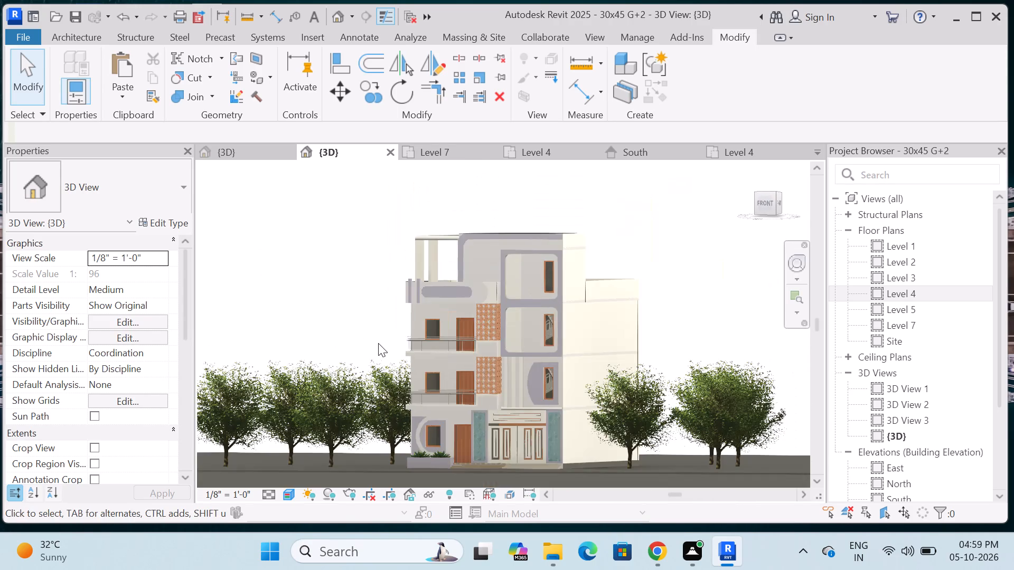
{"action": "scroll", "coordinate": [521, 402], "scroll_direction": "up", "scroll_amount": 4}
{"action": "scroll", "coordinate": [514, 351], "scroll_direction": "down", "scroll_amount": 4}
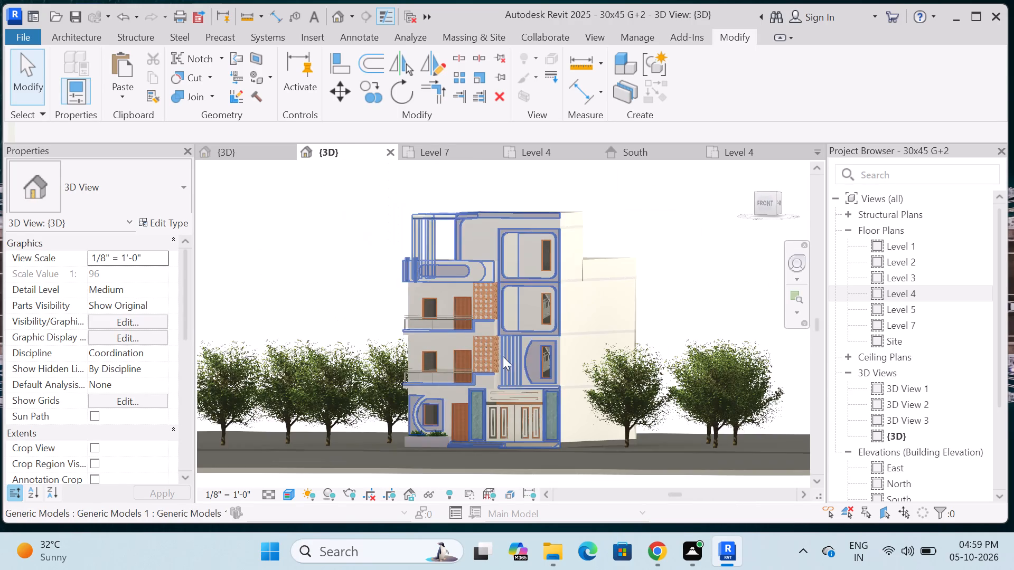
{"action": "scroll", "coordinate": [485, 354], "scroll_direction": "up", "scroll_amount": 9}
{"action": "scroll", "coordinate": [398, 330], "scroll_direction": "down", "scroll_amount": 4}
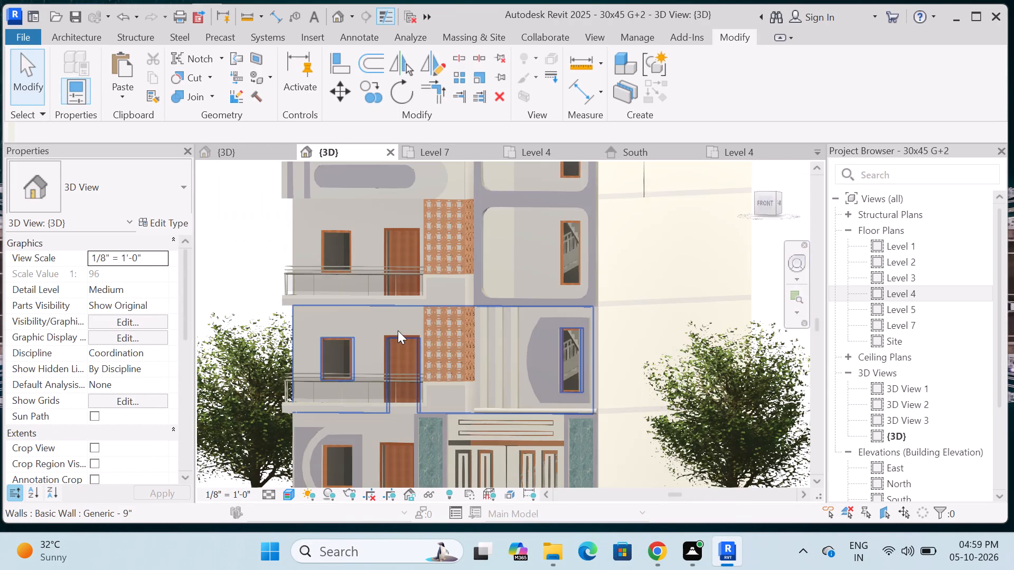
{"action": "scroll", "coordinate": [398, 330], "scroll_direction": "down", "scroll_amount": 2}
{"action": "middle_click_drag", "start_coordinate": [374, 351], "coordinate": [408, 351], "text": "shift"}
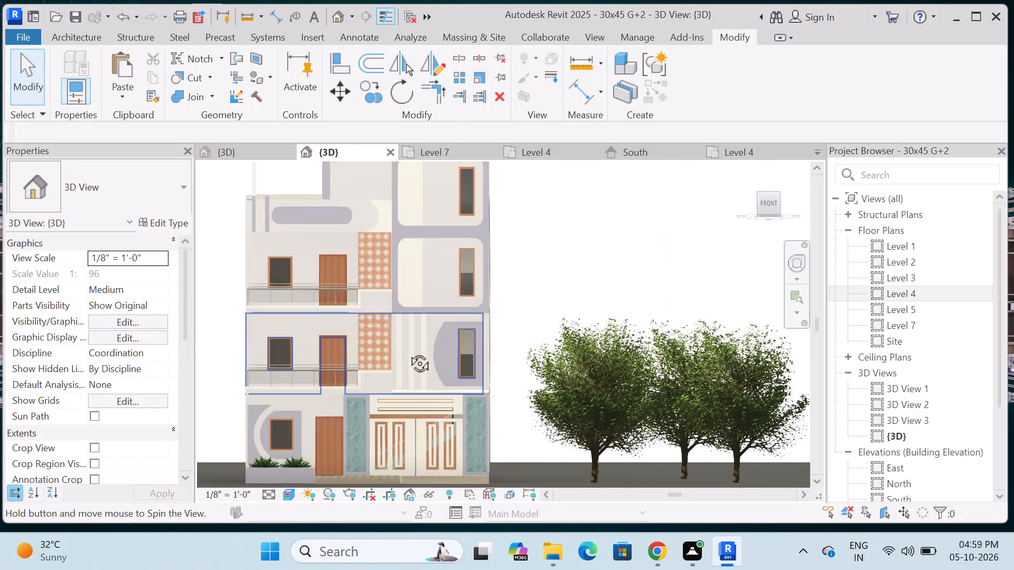
{"action": "middle_click_drag", "start_coordinate": [408, 351], "coordinate": [416, 351], "text": "shift"}
{"action": "scroll", "coordinate": [406, 351], "scroll_direction": "down", "scroll_amount": 5}
{"action": "middle_click_drag", "start_coordinate": [374, 354], "coordinate": [416, 371], "text": "shift"}
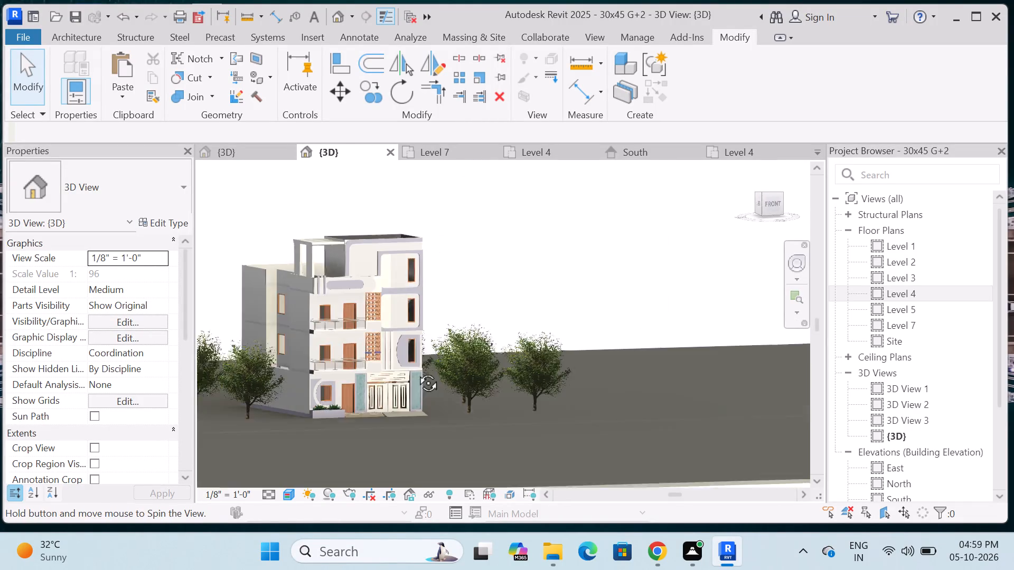
{"action": "middle_click_drag", "start_coordinate": [416, 371], "coordinate": [471, 409], "text": "shift"}
{"action": "scroll", "coordinate": [491, 327], "scroll_direction": "down", "scroll_amount": 1}
{"action": "scroll", "coordinate": [372, 302], "scroll_direction": "up", "scroll_amount": 4}
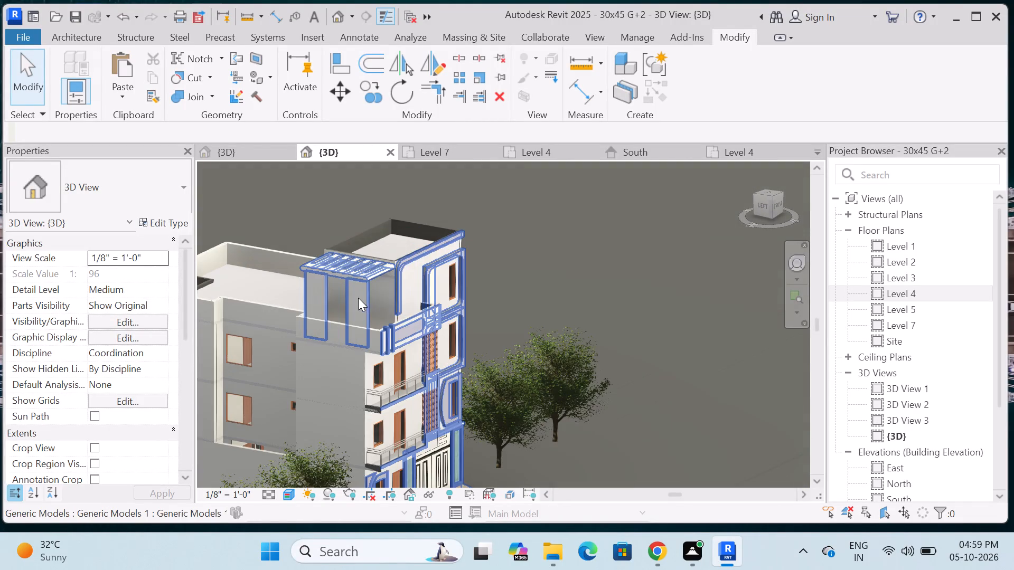
{"action": "scroll", "coordinate": [484, 284], "scroll_direction": "down", "scroll_amount": 2}
{"action": "scroll", "coordinate": [318, 270], "scroll_direction": "up", "scroll_amount": 4}
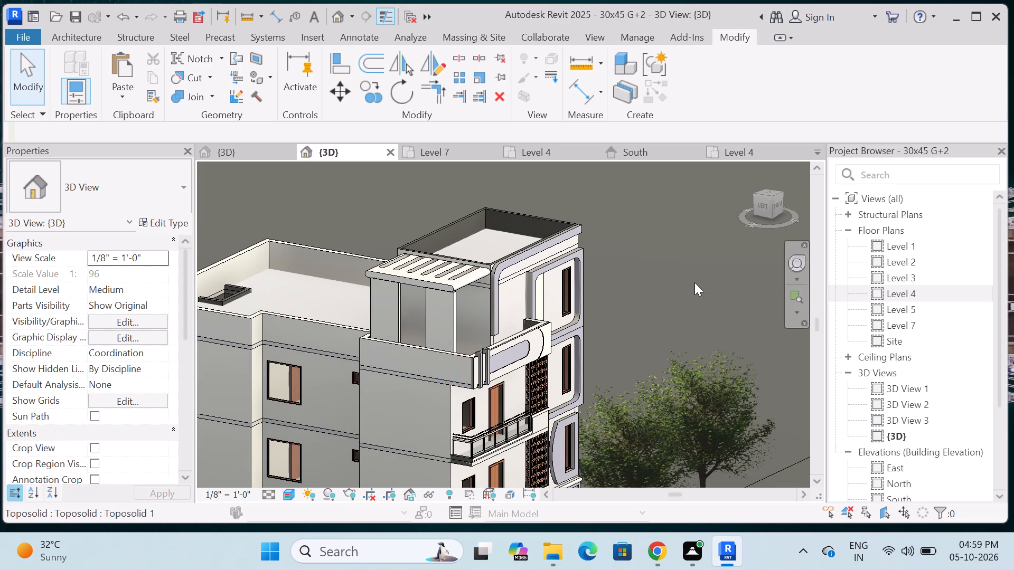
Compare the reference building's Level 4 plan with the Project1 building in 3D and in its Level 4 plan.
{"action": "double_click", "coordinate": [896, 296]}
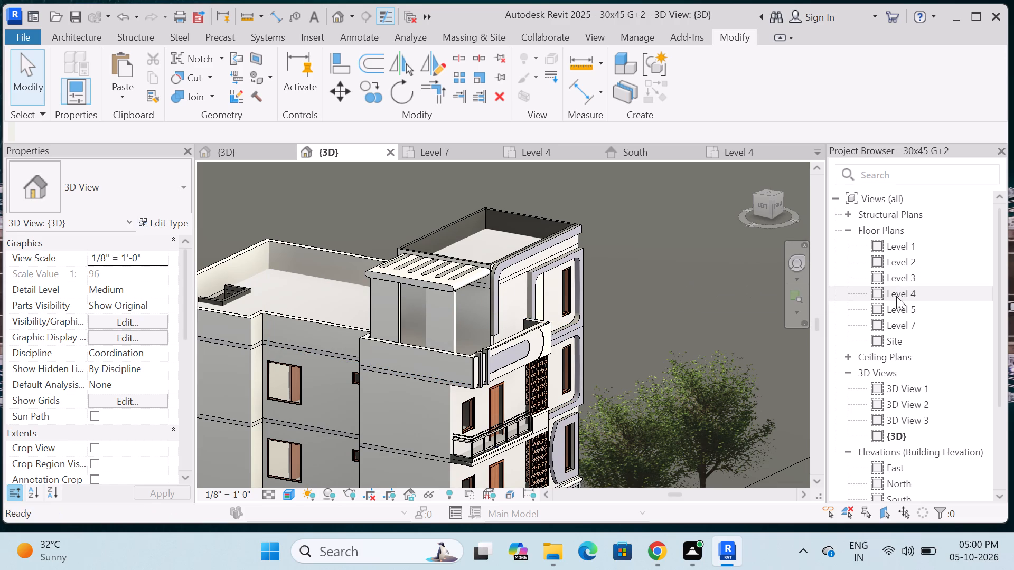
{"action": "key", "text": "Escape"}
{"action": "double_click", "coordinate": [936, 291]}
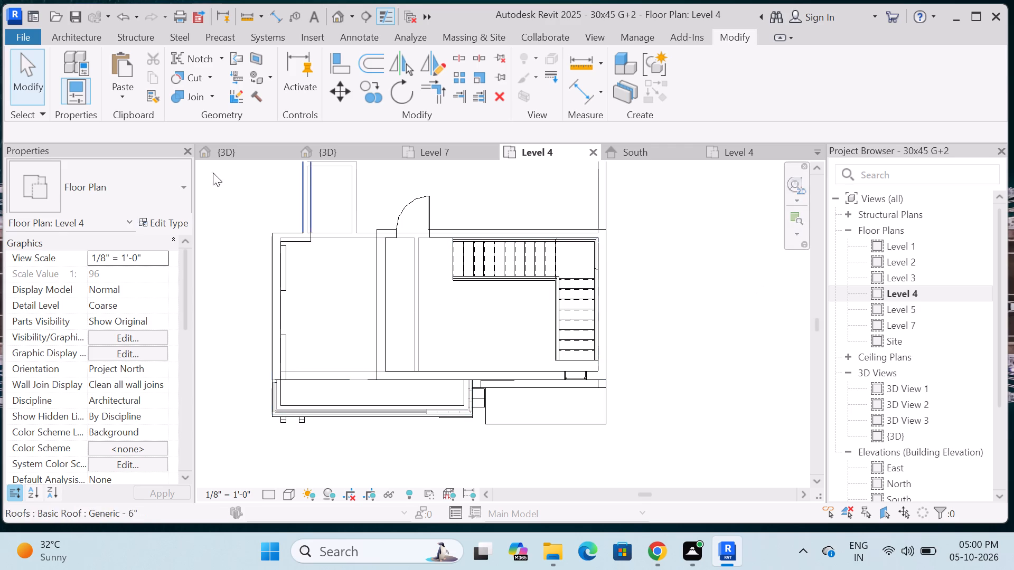
{"action": "left_click", "coordinate": [319, 150]}
{"action": "left_click", "coordinate": [238, 153]}
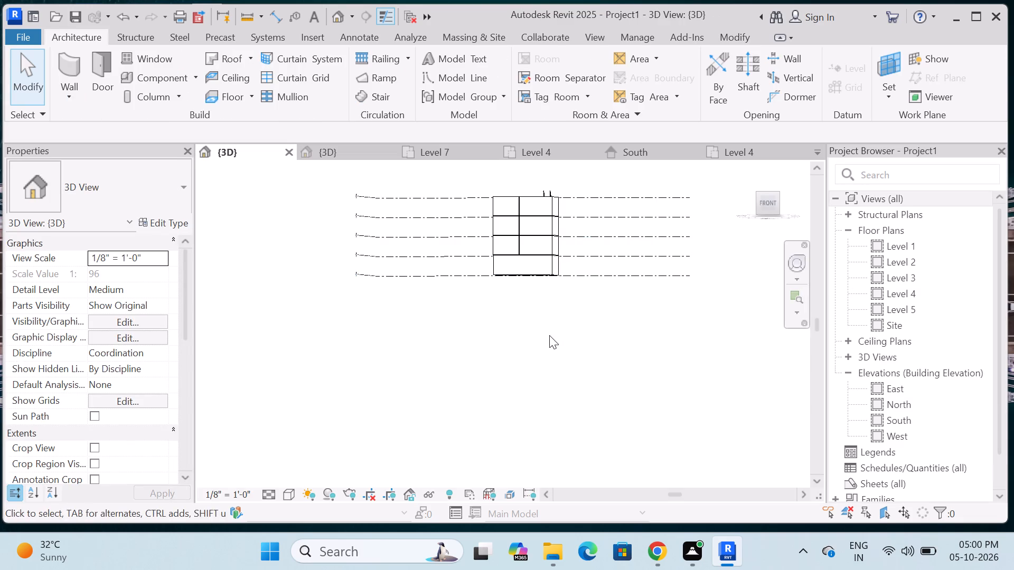
{"action": "middle_click_drag", "start_coordinate": [547, 330], "coordinate": [593, 428], "text": "shift"}
{"action": "scroll", "coordinate": [540, 199], "scroll_direction": "up", "scroll_amount": 4}
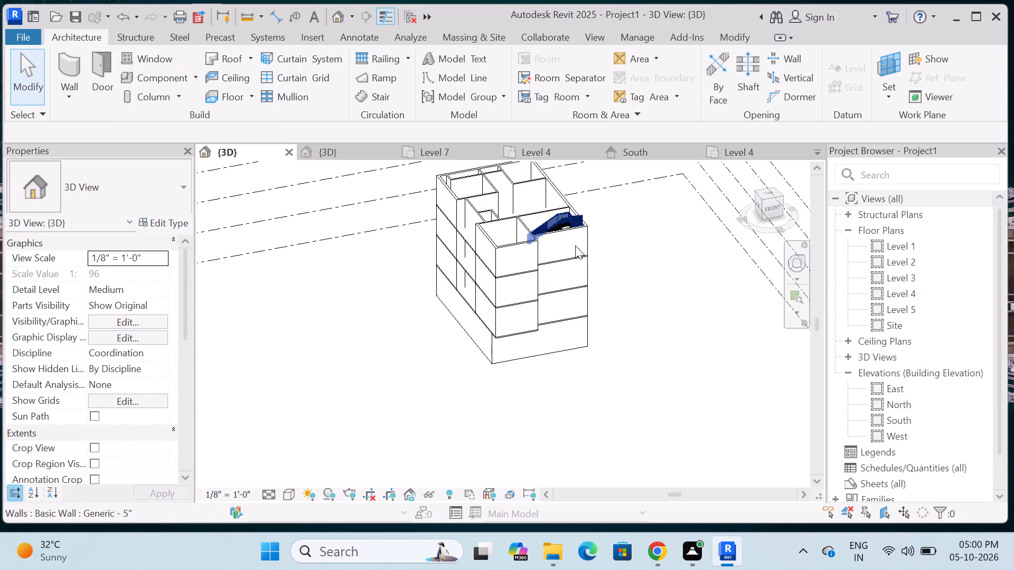
{"action": "double_click", "coordinate": [898, 287]}
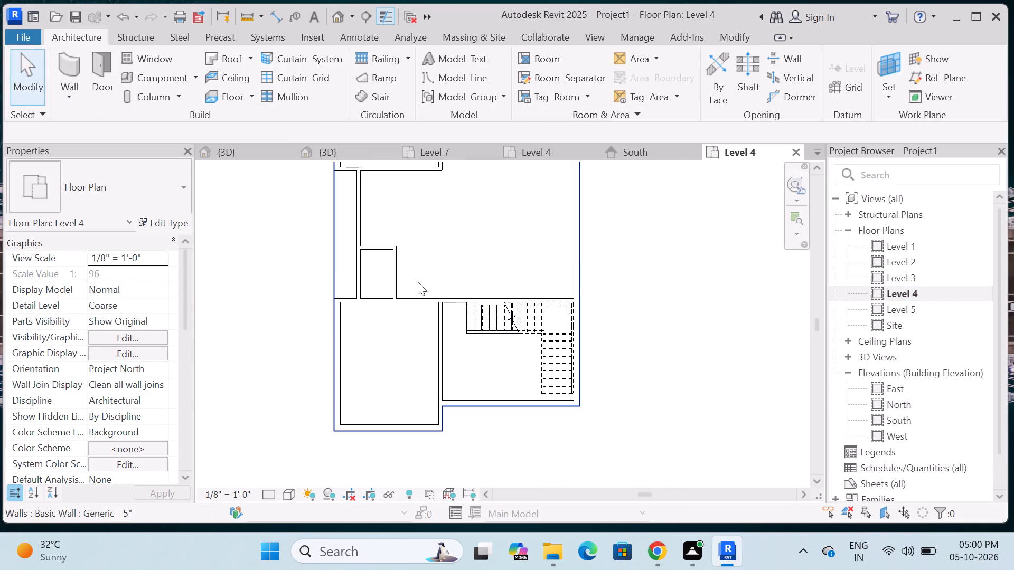
{"action": "scroll", "coordinate": [376, 258], "scroll_direction": "down", "scroll_amount": 3}
{"action": "scroll", "coordinate": [390, 362], "scroll_direction": "up", "scroll_amount": 4}
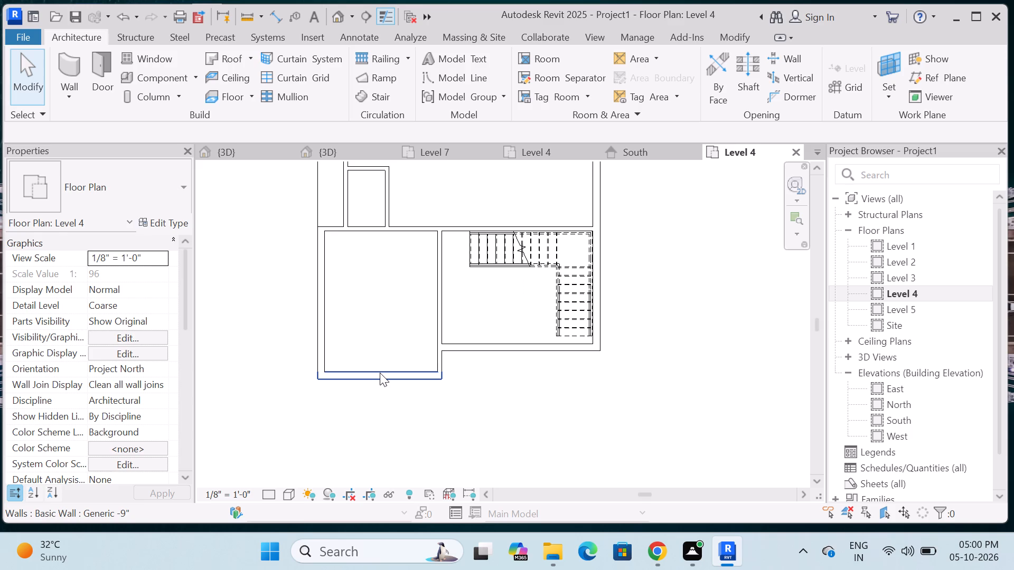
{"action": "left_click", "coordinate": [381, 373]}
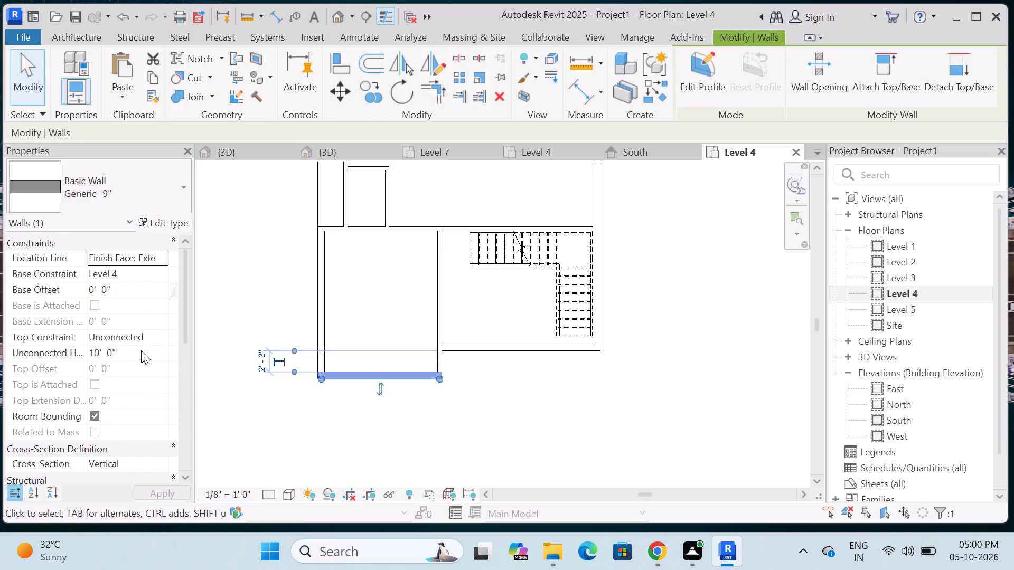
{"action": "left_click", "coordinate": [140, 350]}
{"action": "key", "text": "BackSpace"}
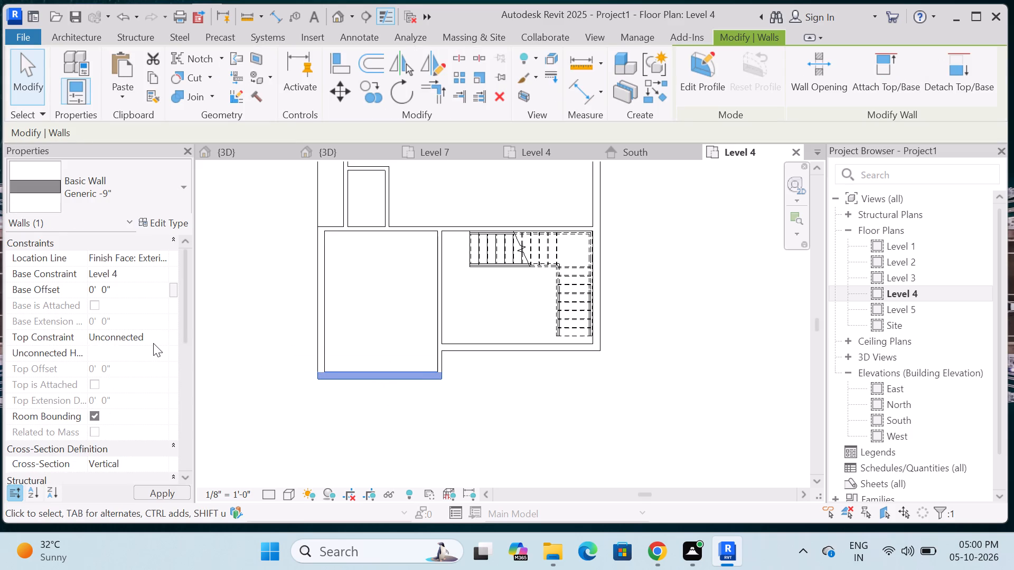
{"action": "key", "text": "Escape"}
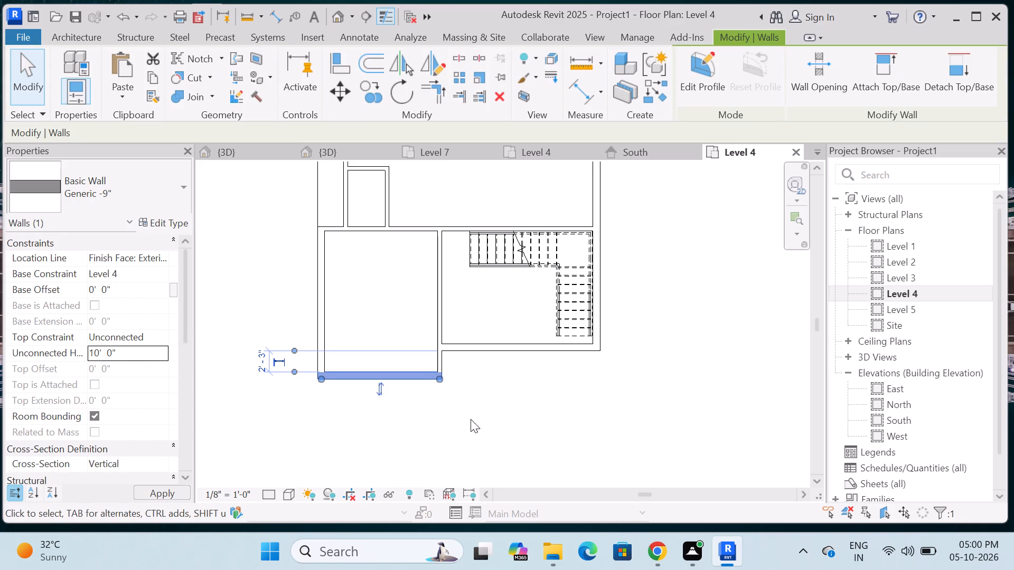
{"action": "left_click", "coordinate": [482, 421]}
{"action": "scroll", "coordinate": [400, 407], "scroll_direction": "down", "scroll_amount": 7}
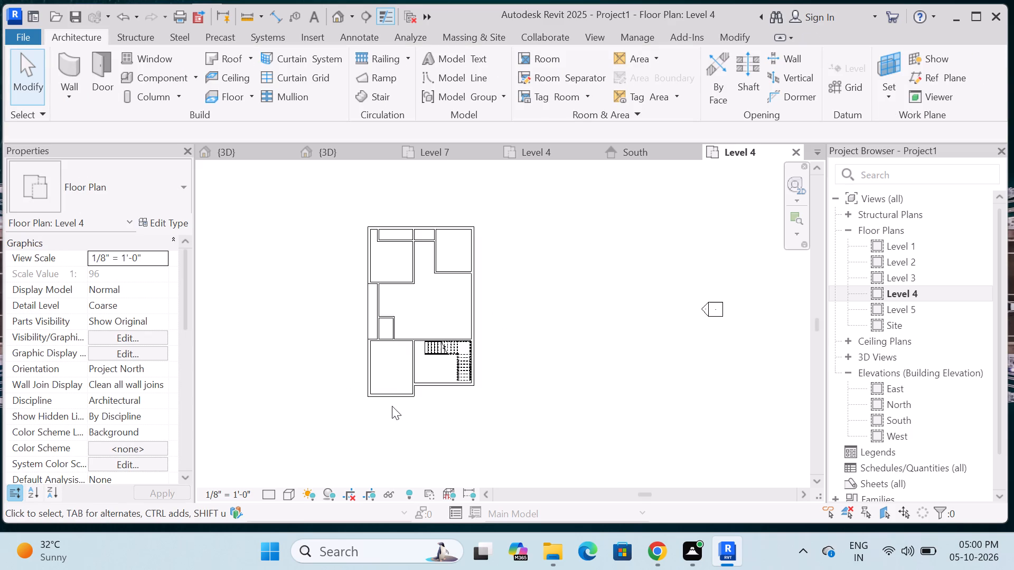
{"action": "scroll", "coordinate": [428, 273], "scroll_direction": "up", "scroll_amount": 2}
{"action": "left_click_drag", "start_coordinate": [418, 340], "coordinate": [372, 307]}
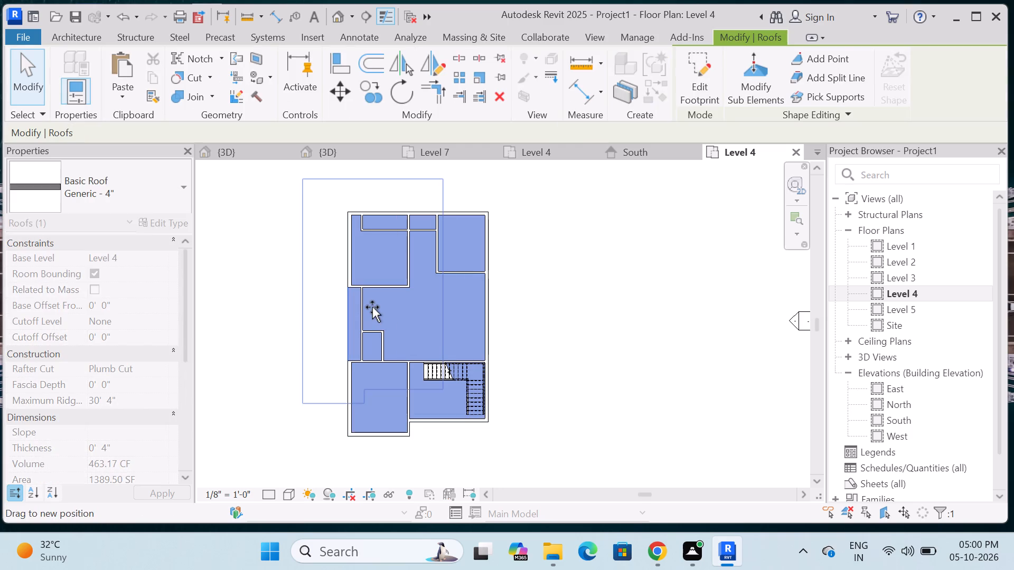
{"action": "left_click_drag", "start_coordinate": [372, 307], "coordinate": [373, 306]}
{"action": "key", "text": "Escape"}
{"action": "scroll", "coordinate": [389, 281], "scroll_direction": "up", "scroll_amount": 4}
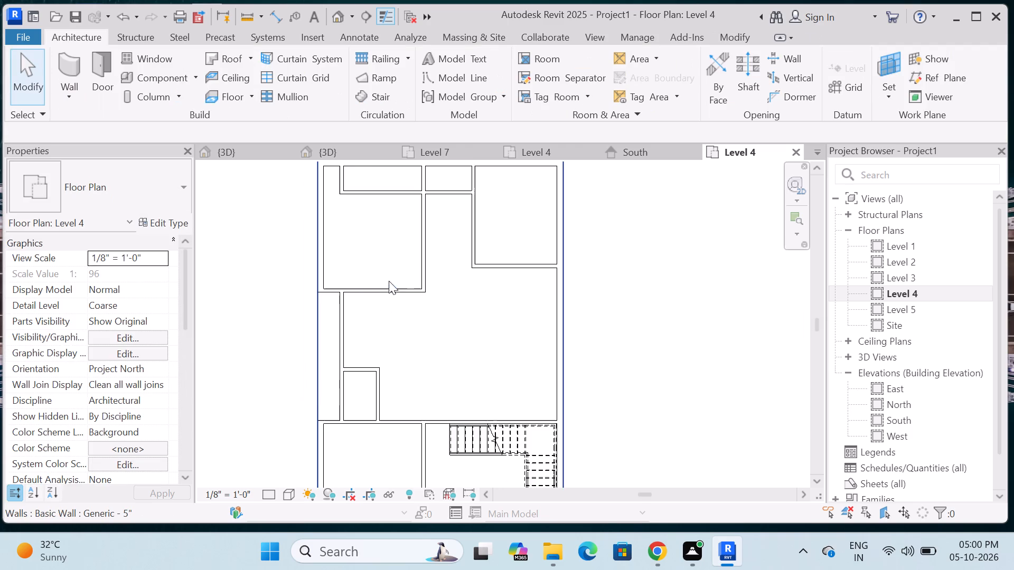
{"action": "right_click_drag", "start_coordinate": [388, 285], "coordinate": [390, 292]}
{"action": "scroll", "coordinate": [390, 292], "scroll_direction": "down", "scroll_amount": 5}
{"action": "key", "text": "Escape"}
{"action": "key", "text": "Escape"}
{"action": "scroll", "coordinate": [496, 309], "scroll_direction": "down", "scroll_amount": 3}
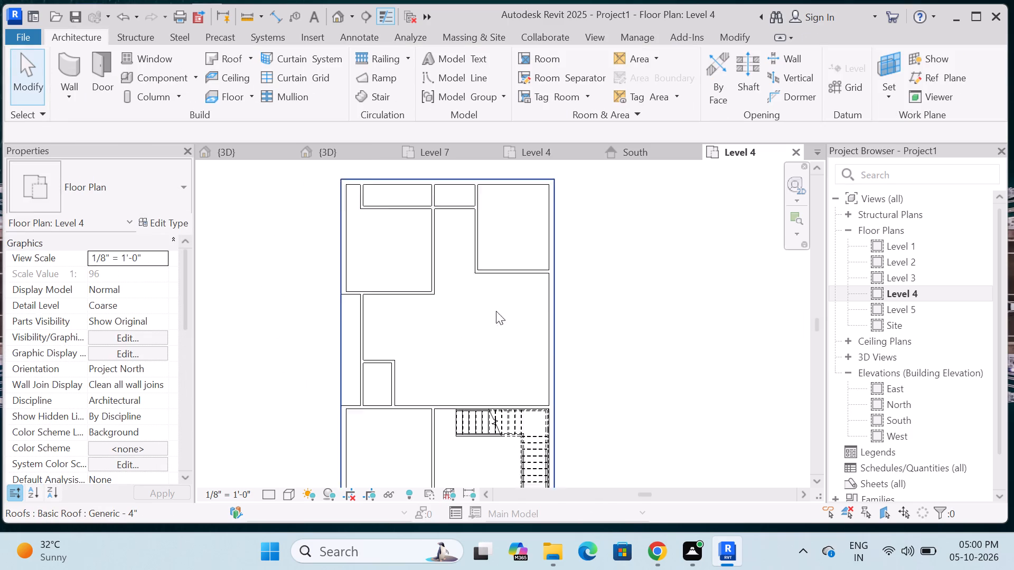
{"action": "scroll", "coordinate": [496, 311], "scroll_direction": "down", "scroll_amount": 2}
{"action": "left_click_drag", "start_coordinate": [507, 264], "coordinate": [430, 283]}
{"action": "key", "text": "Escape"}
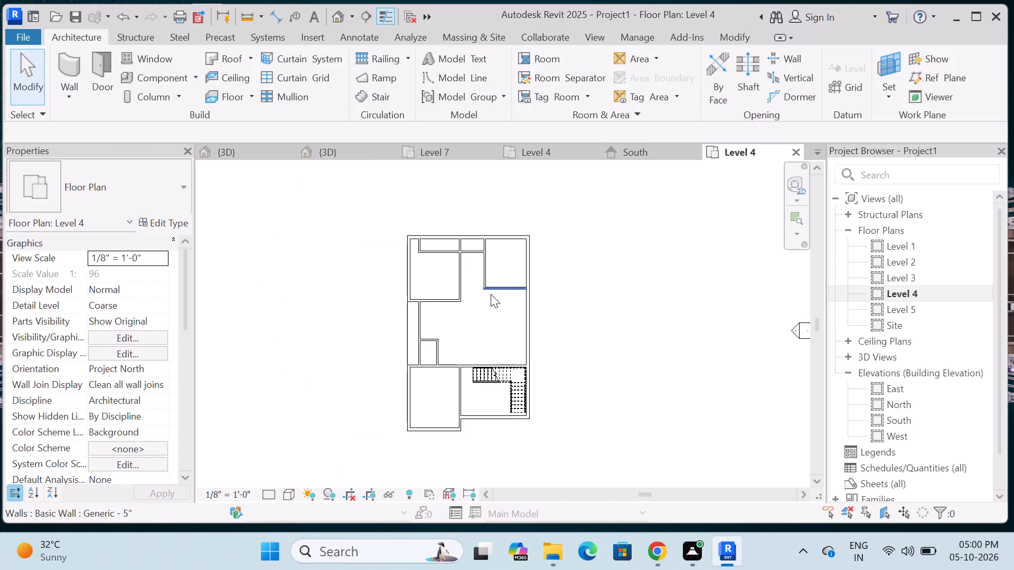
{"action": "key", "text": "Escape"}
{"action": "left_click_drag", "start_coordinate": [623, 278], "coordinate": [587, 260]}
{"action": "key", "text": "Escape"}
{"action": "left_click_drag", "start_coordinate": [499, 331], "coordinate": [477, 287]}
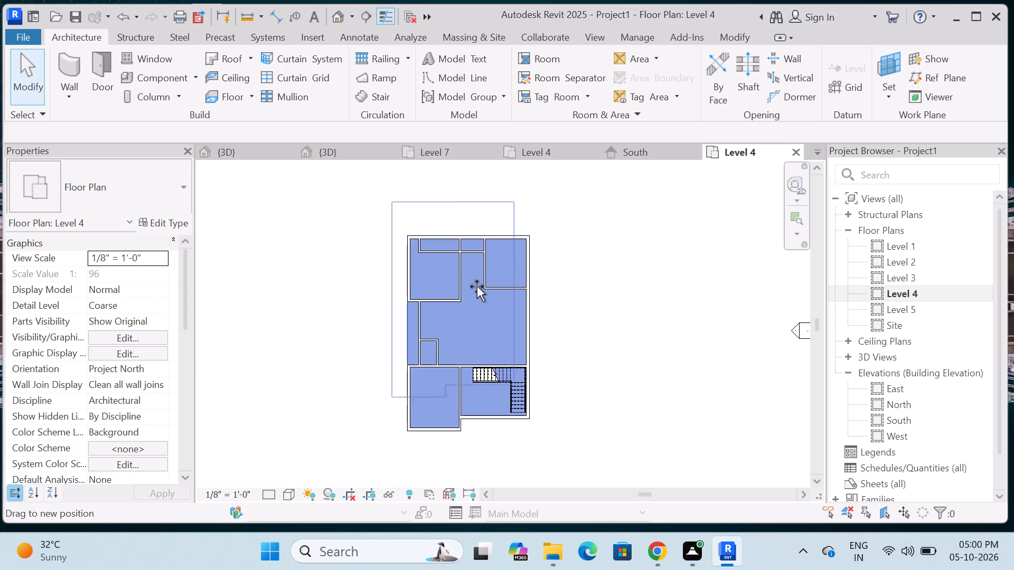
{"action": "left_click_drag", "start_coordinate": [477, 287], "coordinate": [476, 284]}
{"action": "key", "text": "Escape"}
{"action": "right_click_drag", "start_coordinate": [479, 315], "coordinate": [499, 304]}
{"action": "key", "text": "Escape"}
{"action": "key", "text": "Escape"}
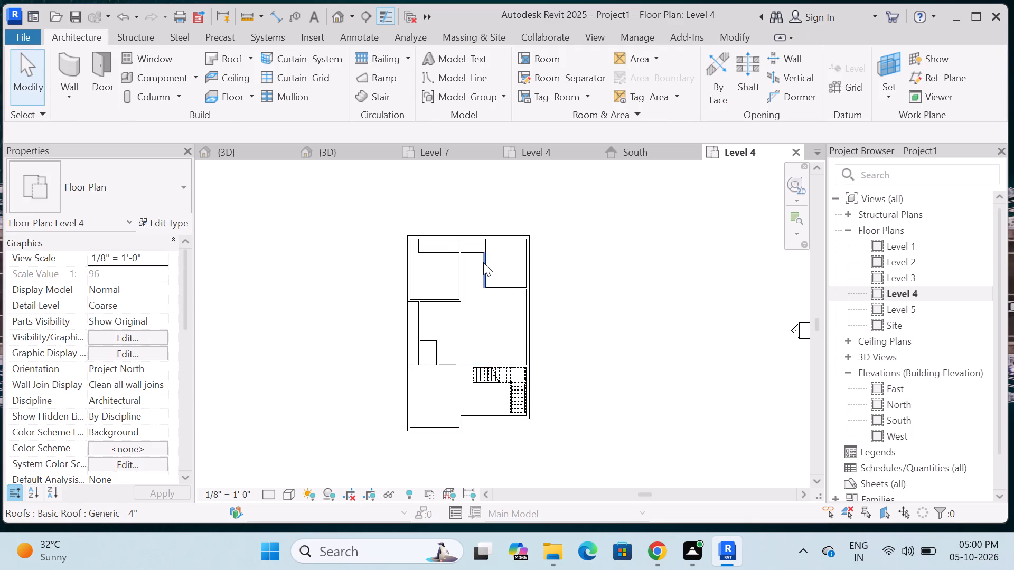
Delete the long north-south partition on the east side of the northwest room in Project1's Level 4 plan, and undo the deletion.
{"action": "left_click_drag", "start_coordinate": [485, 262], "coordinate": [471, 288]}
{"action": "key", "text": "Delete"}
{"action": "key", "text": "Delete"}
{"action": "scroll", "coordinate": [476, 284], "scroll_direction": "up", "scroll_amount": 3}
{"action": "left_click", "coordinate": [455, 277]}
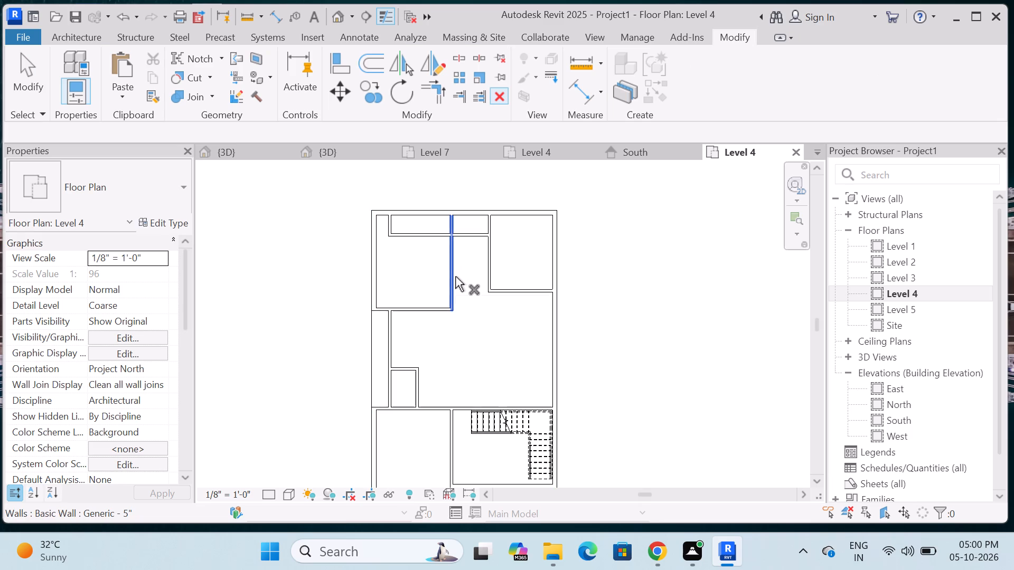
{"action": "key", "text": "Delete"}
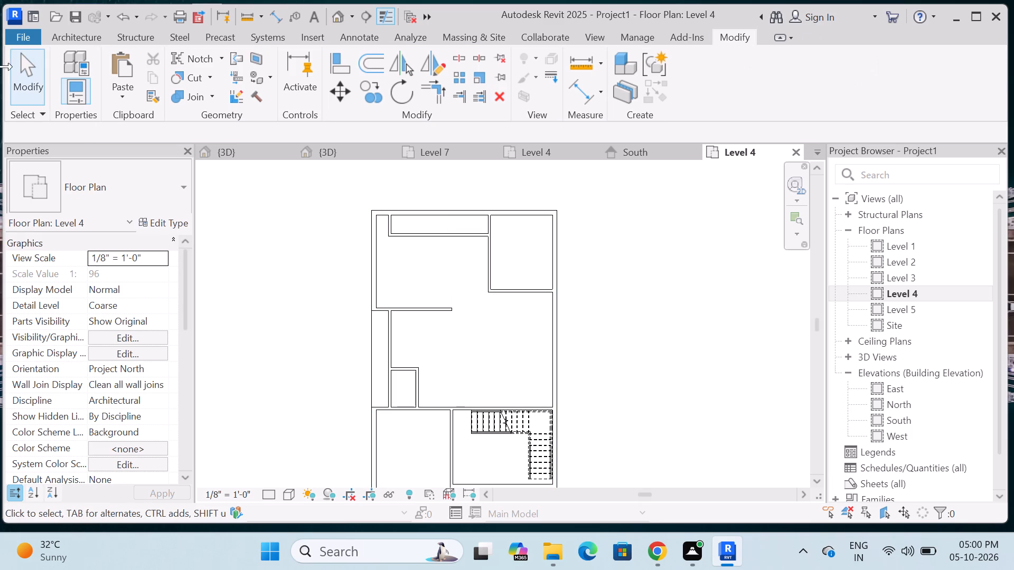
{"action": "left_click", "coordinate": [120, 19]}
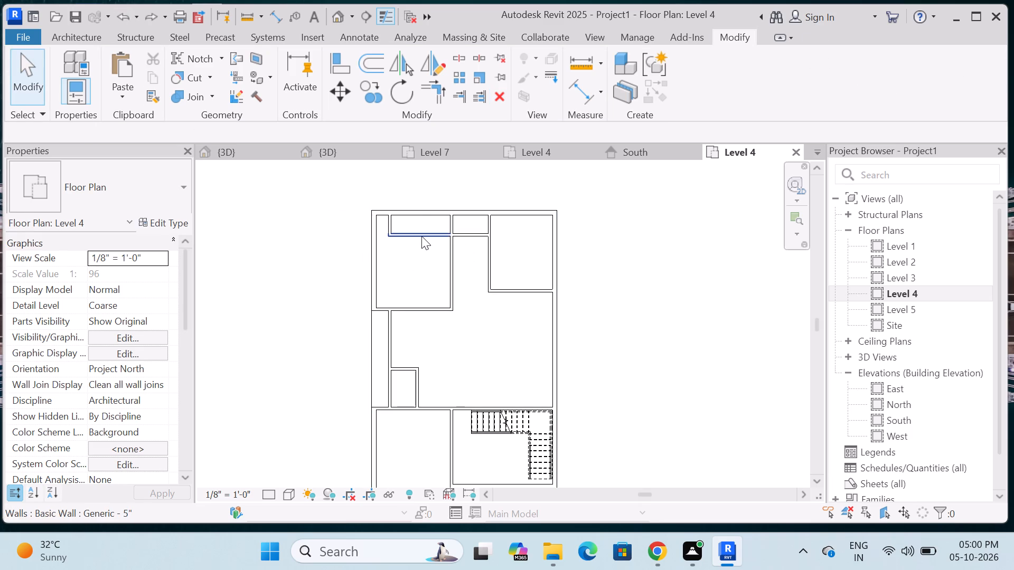
Delete the east-west partition running across the northern part of the northwest room in Project1's Level 4 plan.
{"action": "left_click", "coordinate": [421, 236]}
{"action": "key", "text": "Delete"}
Trim the west and east partitions of the small north-central room into corners with its south partition.
{"action": "scroll", "coordinate": [452, 221], "scroll_direction": "up", "scroll_amount": 5}
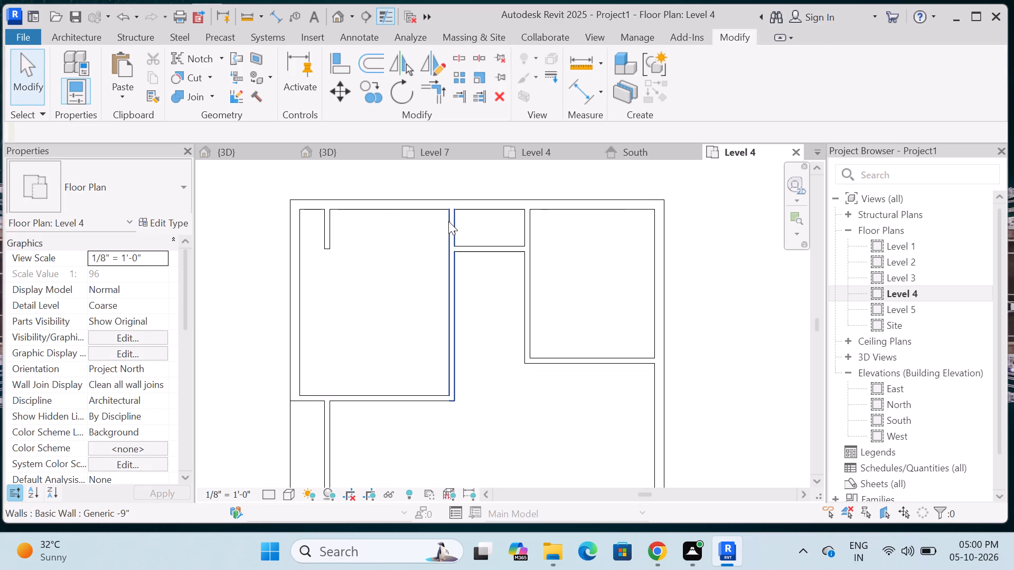
{"action": "scroll", "coordinate": [448, 225], "scroll_direction": "up", "scroll_amount": 3}
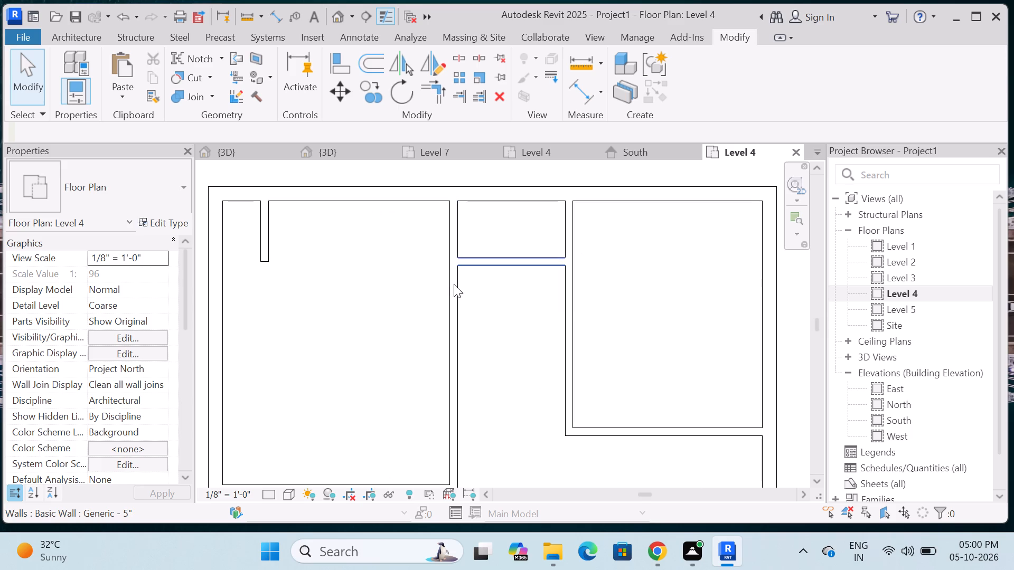
{"action": "left_click", "coordinate": [454, 284]}
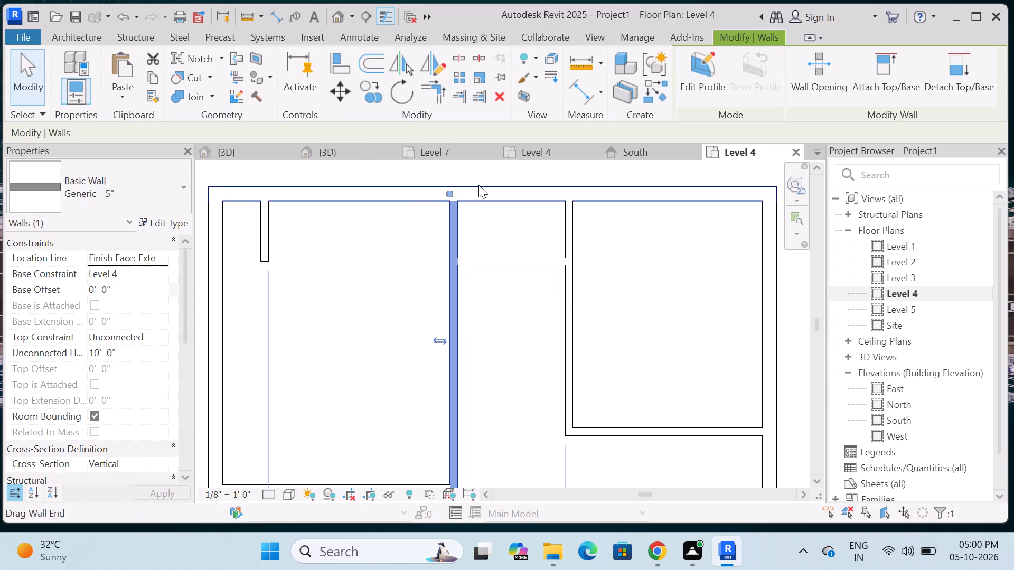
{"action": "left_click", "coordinate": [434, 94]}
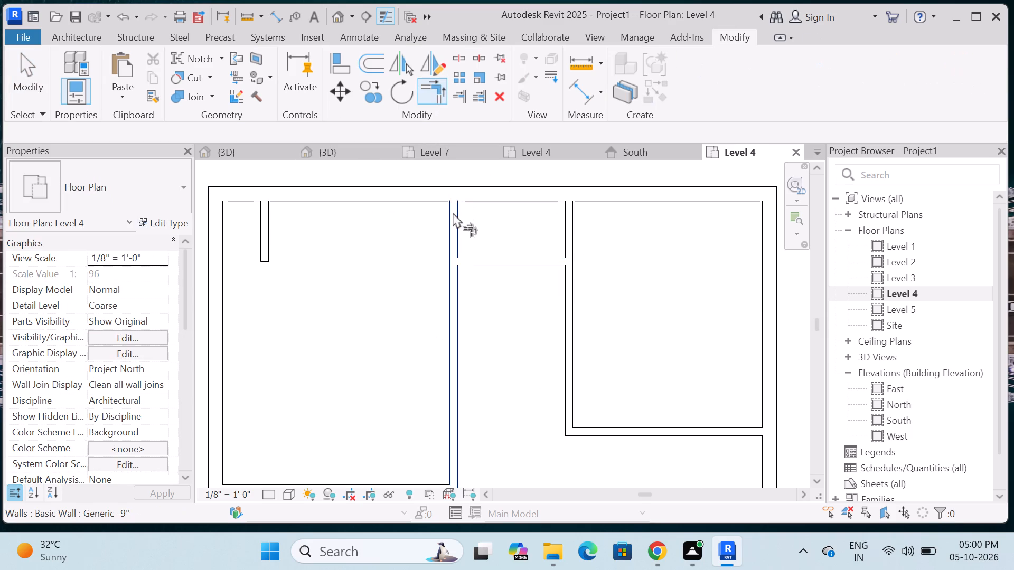
{"action": "left_click", "coordinate": [453, 212]}
{"action": "left_click", "coordinate": [485, 259]}
{"action": "scroll", "coordinate": [471, 217], "scroll_direction": "down", "scroll_amount": 4}
{"action": "scroll", "coordinate": [538, 211], "scroll_direction": "up", "scroll_amount": 3}
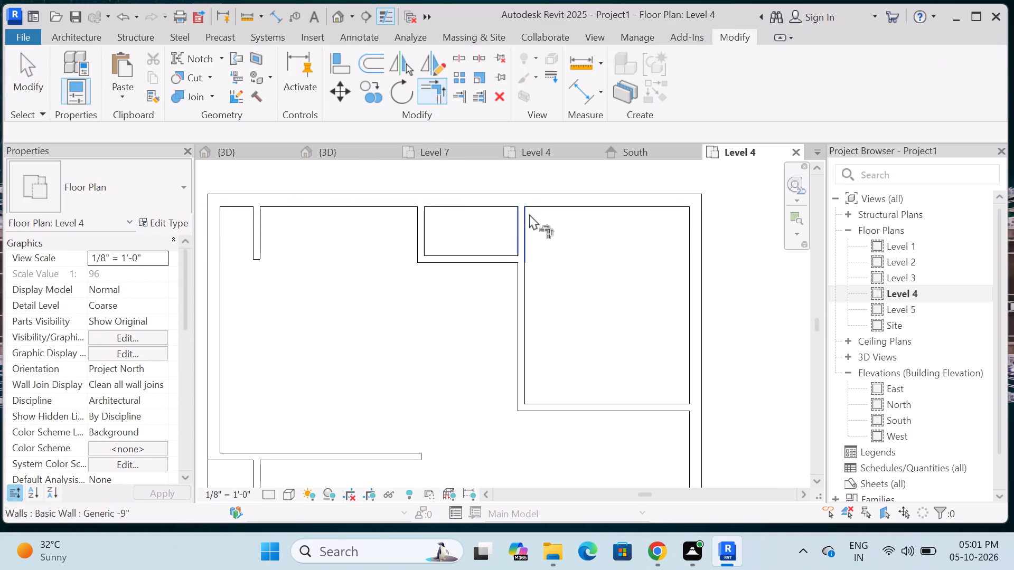
{"action": "left_click", "coordinate": [522, 225]}
{"action": "left_click", "coordinate": [492, 258]}
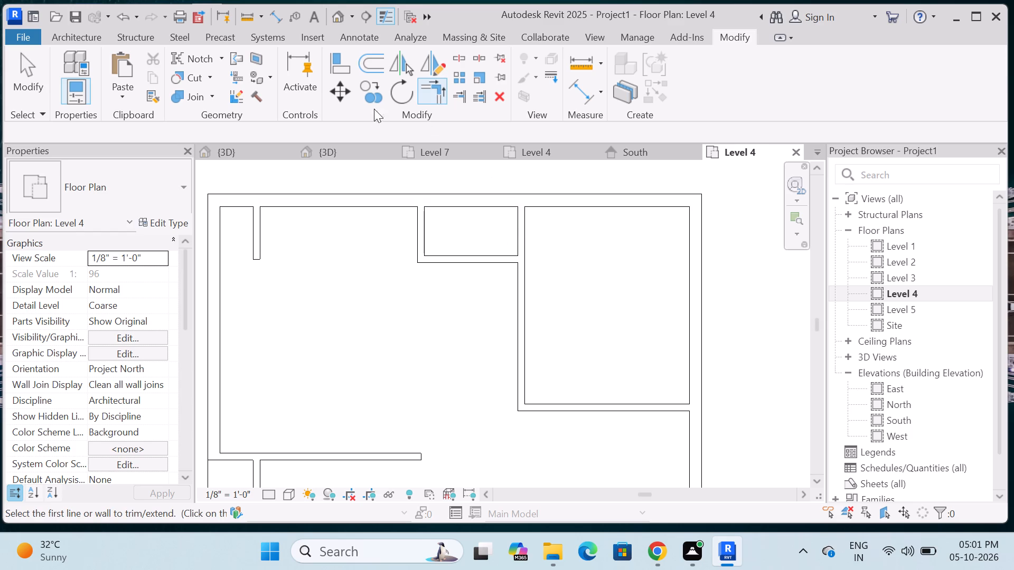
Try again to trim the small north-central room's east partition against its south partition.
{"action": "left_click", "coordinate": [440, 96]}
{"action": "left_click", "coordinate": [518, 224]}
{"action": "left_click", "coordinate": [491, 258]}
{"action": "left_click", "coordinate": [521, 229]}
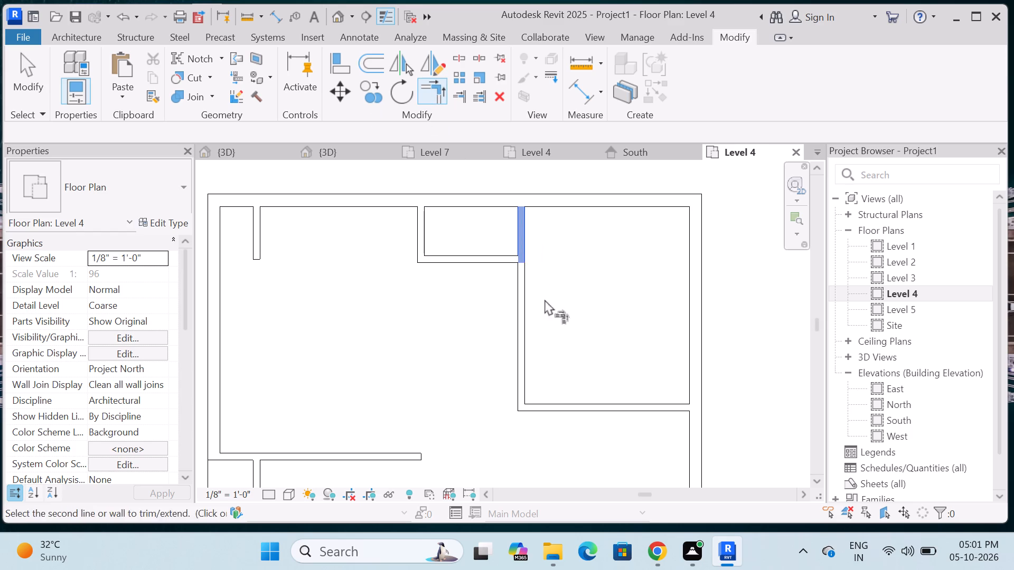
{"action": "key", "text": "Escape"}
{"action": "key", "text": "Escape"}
Delete the west and south partitions enclosing the large northeast room in Project1's Level 4 plan.
{"action": "left_click", "coordinate": [523, 316]}
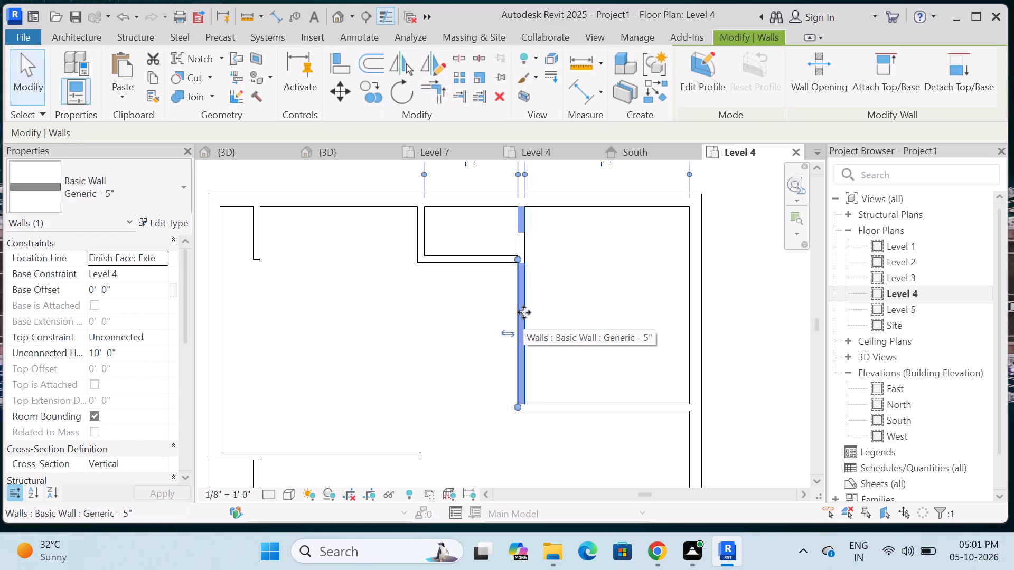
{"action": "key", "text": "Delete"}
{"action": "left_click", "coordinate": [585, 403]}
{"action": "key", "text": "Delete"}
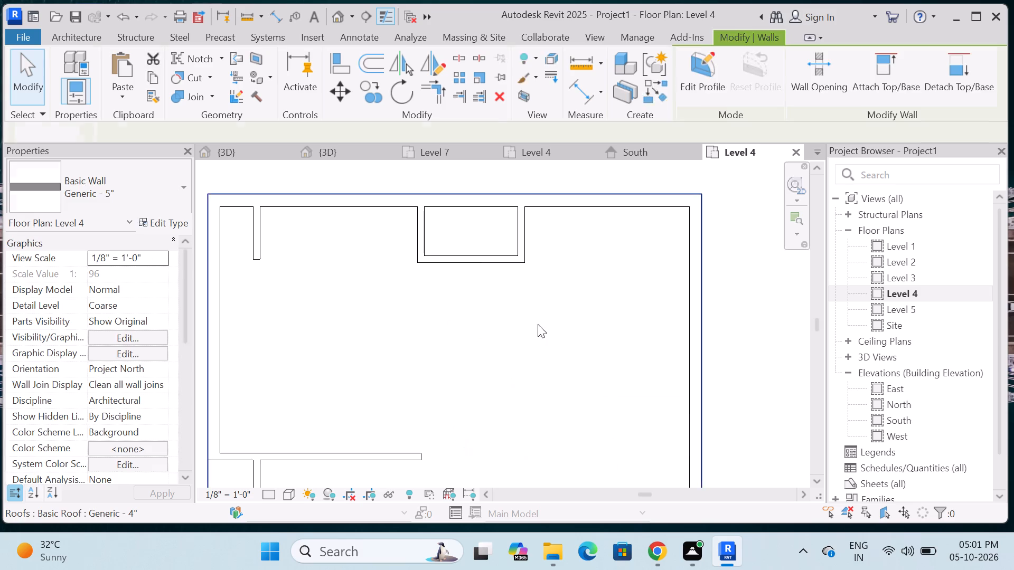
Delete the east-west partition south of the northwest room and the short north-south stub near the northwest corner.
{"action": "scroll", "coordinate": [534, 284], "scroll_direction": "down", "scroll_amount": 4}
{"action": "left_click", "coordinate": [431, 382]}
{"action": "key", "text": "Delete"}
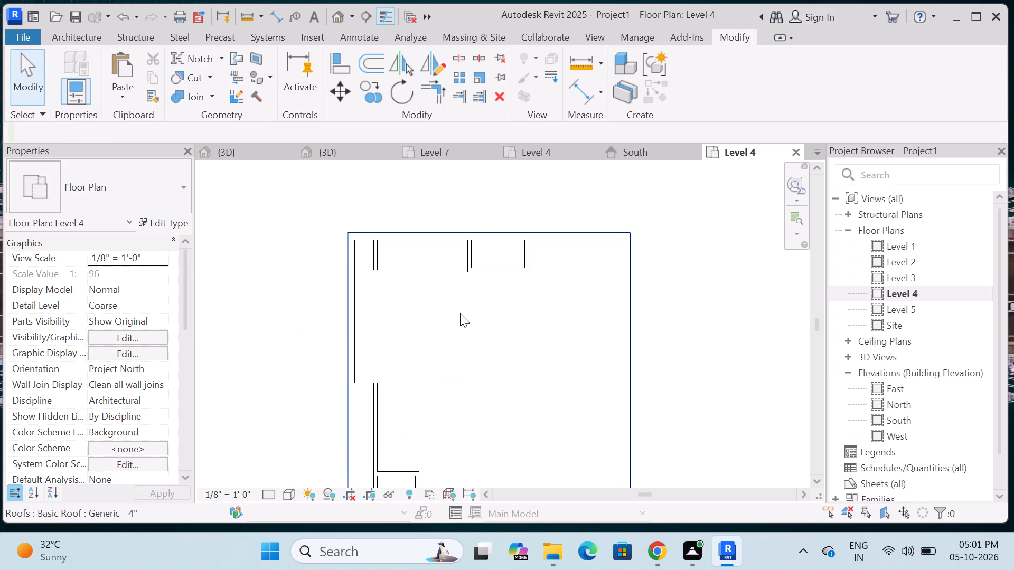
{"action": "scroll", "coordinate": [337, 274], "scroll_direction": "up", "scroll_amount": 2}
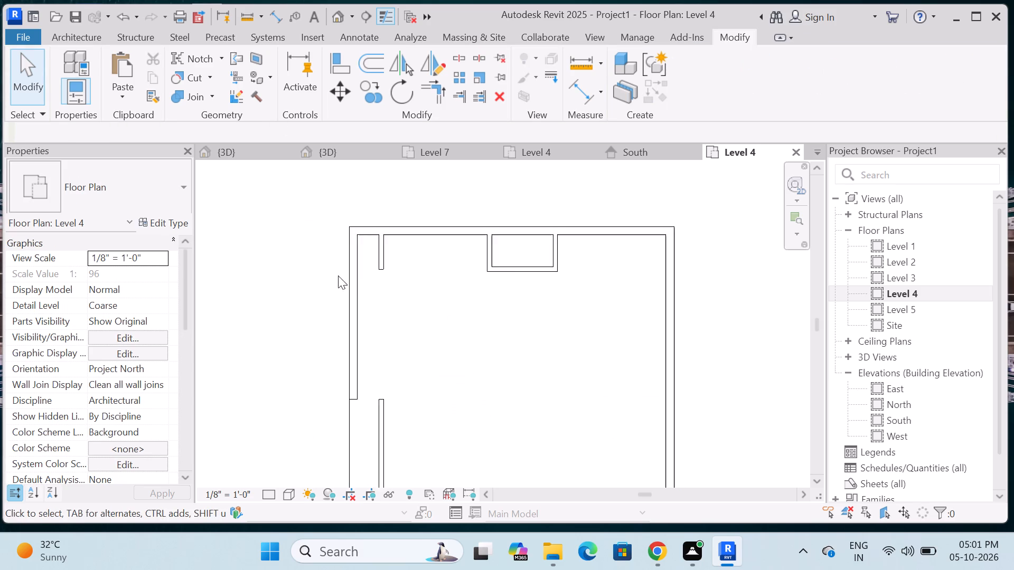
{"action": "scroll", "coordinate": [338, 275], "scroll_direction": "up", "scroll_amount": 2}
{"action": "left_click", "coordinate": [407, 256]}
{"action": "key", "text": "Delete"}
Delete the north and east partitions of the small room on the west side, north of the southwest room.
{"action": "scroll", "coordinate": [405, 212], "scroll_direction": "down", "scroll_amount": 8}
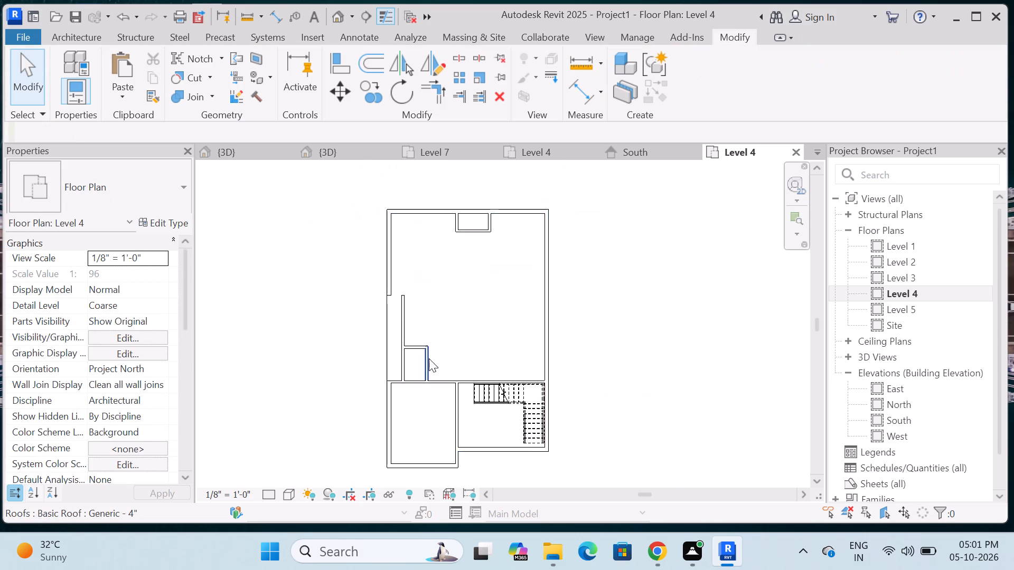
{"action": "scroll", "coordinate": [426, 362], "scroll_direction": "up", "scroll_amount": 5}
{"action": "scroll", "coordinate": [409, 224], "scroll_direction": "down", "scroll_amount": 3}
{"action": "scroll", "coordinate": [397, 248], "scroll_direction": "up", "scroll_amount": 2}
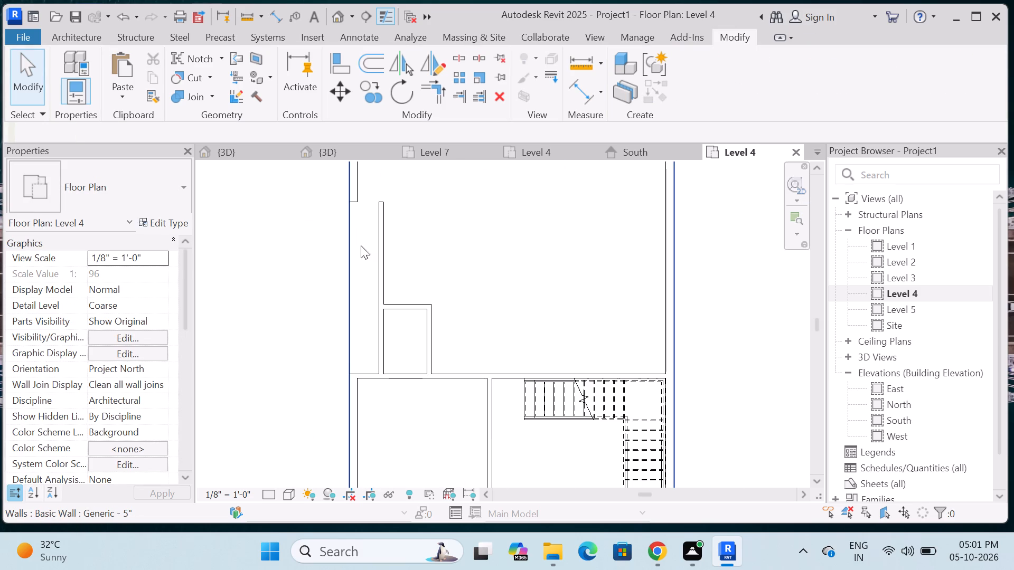
{"action": "scroll", "coordinate": [386, 256], "scroll_direction": "down", "scroll_amount": 3}
{"action": "scroll", "coordinate": [361, 234], "scroll_direction": "up", "scroll_amount": 5}
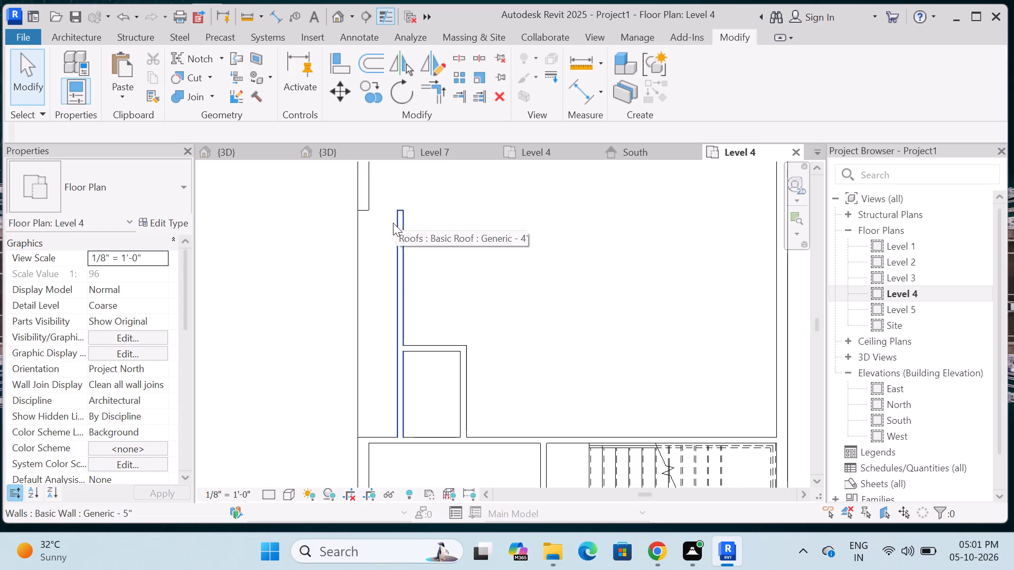
{"action": "scroll", "coordinate": [394, 223], "scroll_direction": "down", "scroll_amount": 3}
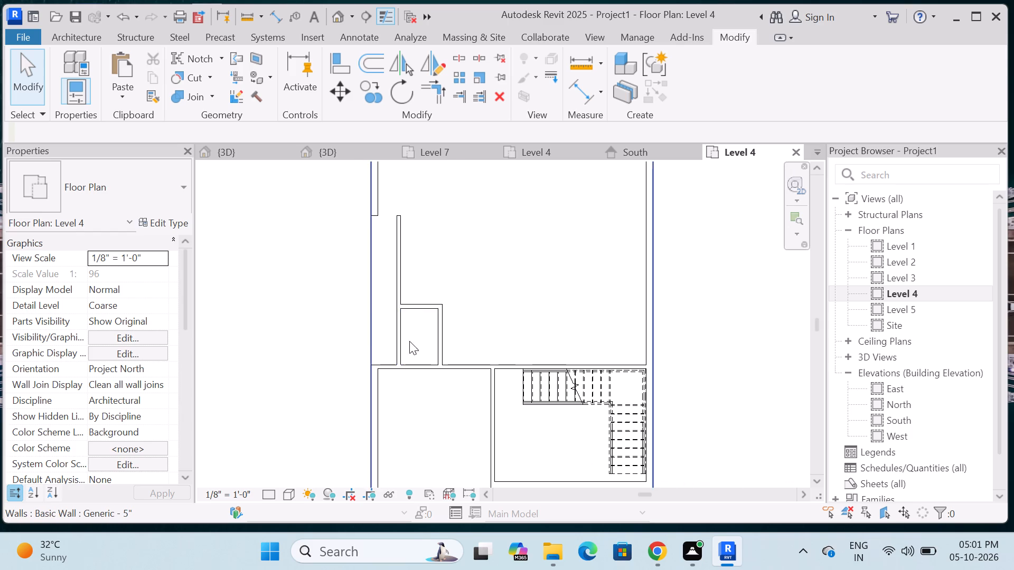
{"action": "scroll", "coordinate": [398, 300], "scroll_direction": "down", "scroll_amount": 3}
{"action": "scroll", "coordinate": [425, 319], "scroll_direction": "up", "scroll_amount": 3}
{"action": "left_click", "coordinate": [415, 293]}
{"action": "key", "text": "Delete"}
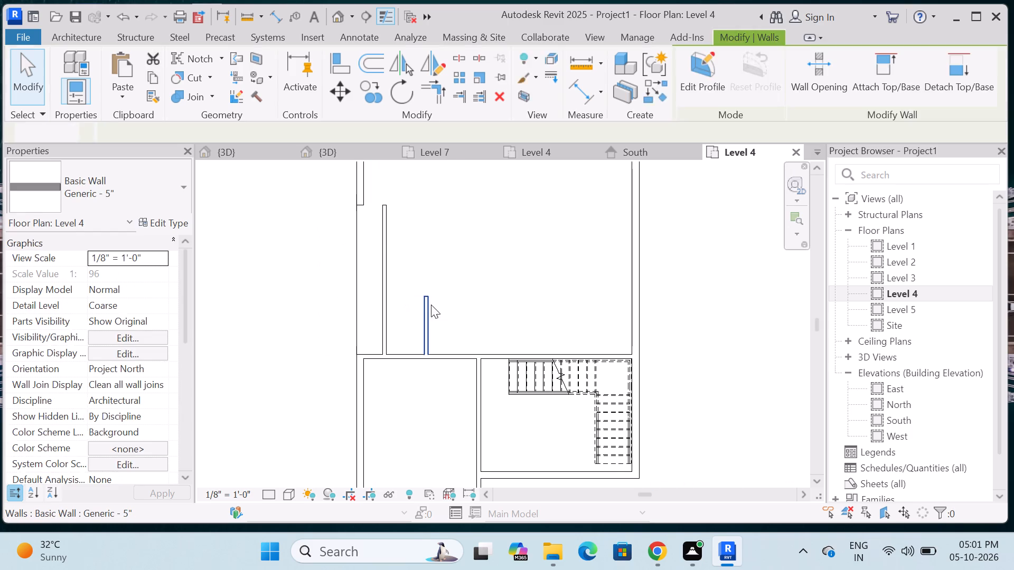
{"action": "left_click", "coordinate": [426, 313]}
{"action": "key", "text": "Delete"}
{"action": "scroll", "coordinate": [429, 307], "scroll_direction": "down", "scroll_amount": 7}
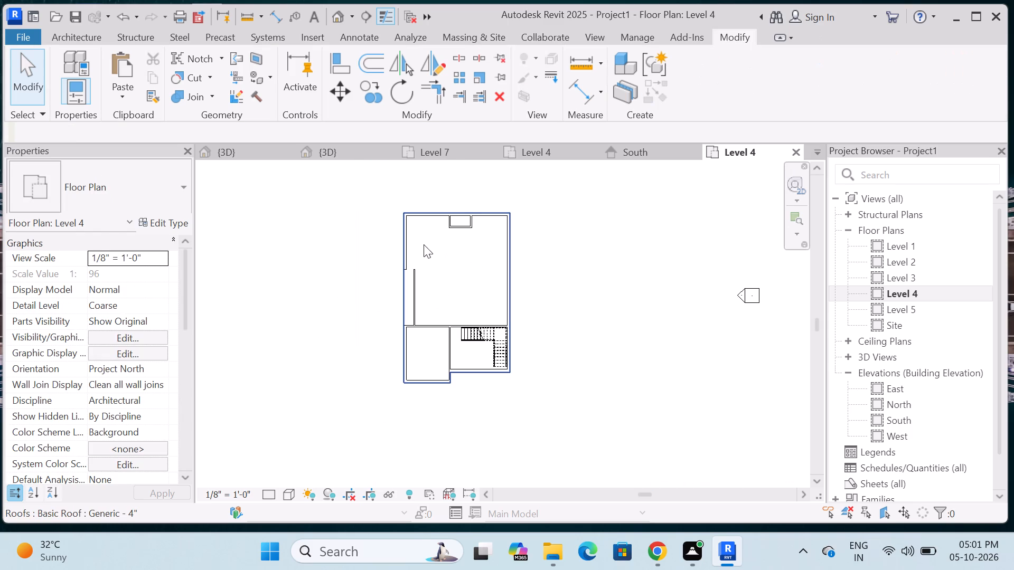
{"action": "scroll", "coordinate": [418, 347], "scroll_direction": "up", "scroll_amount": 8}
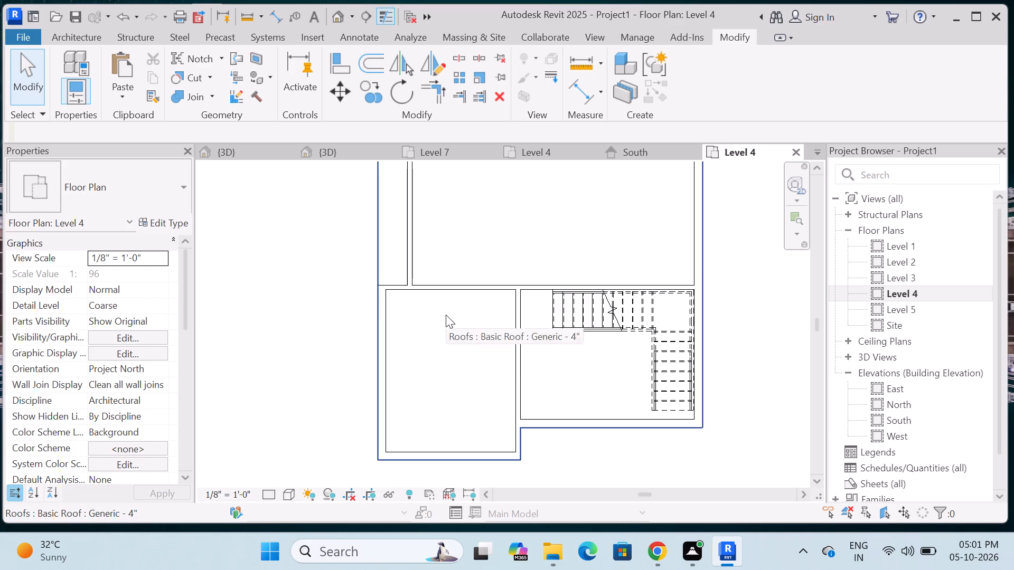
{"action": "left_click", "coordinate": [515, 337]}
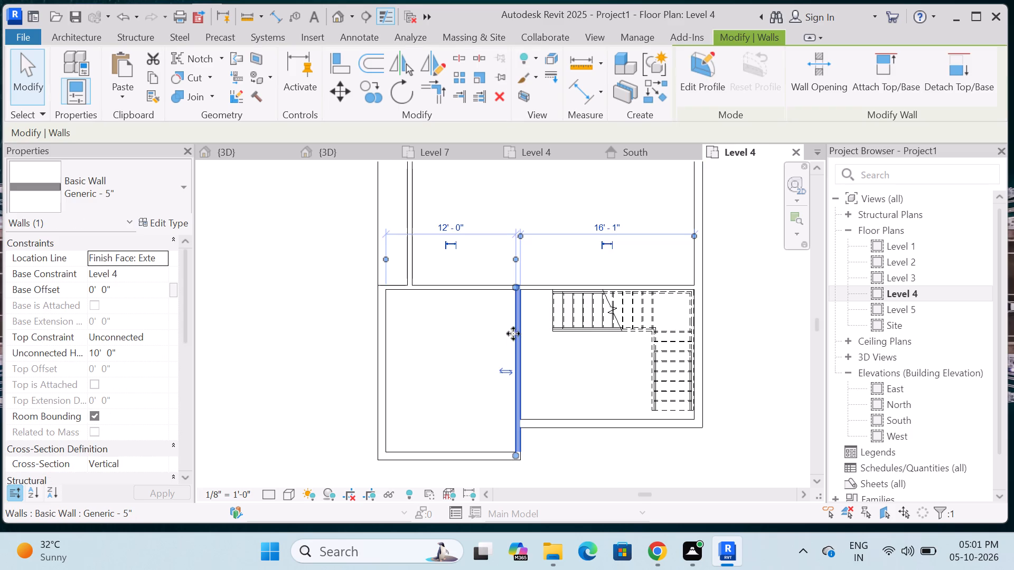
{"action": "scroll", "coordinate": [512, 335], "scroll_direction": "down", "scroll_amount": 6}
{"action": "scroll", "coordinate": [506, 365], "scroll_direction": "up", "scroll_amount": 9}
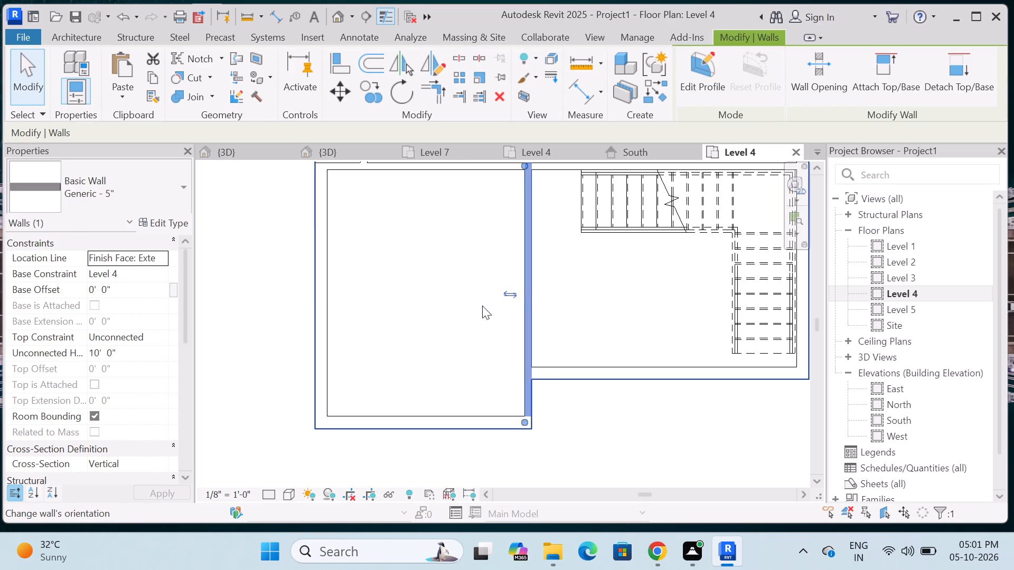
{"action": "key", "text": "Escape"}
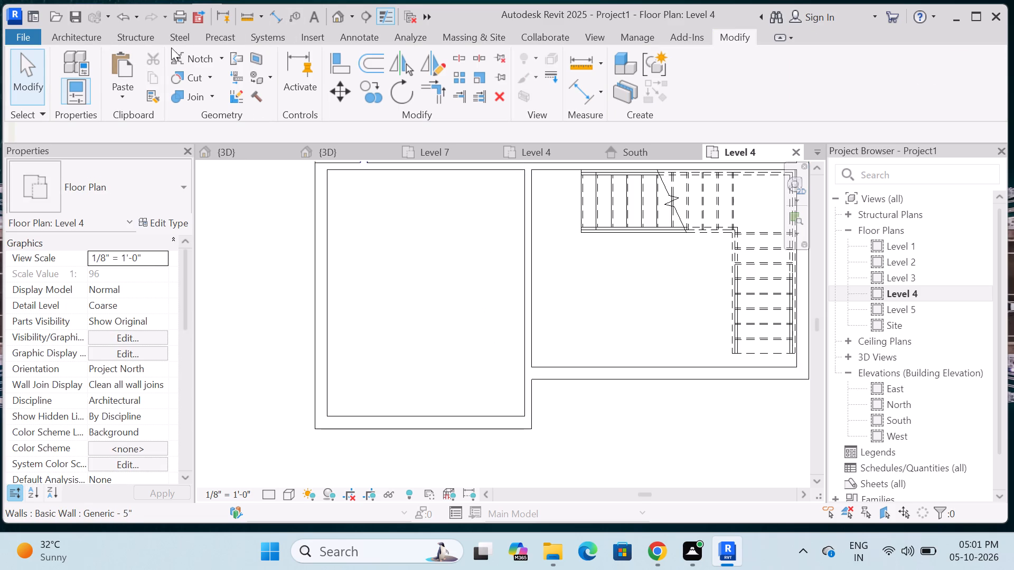
Draw chained Generic 5" walls in the southwest room, west from the stair room's southwest corner and about 12'-1" north to the room's north wall.
{"action": "left_click", "coordinate": [82, 45]}
{"action": "left_click", "coordinate": [74, 66]}
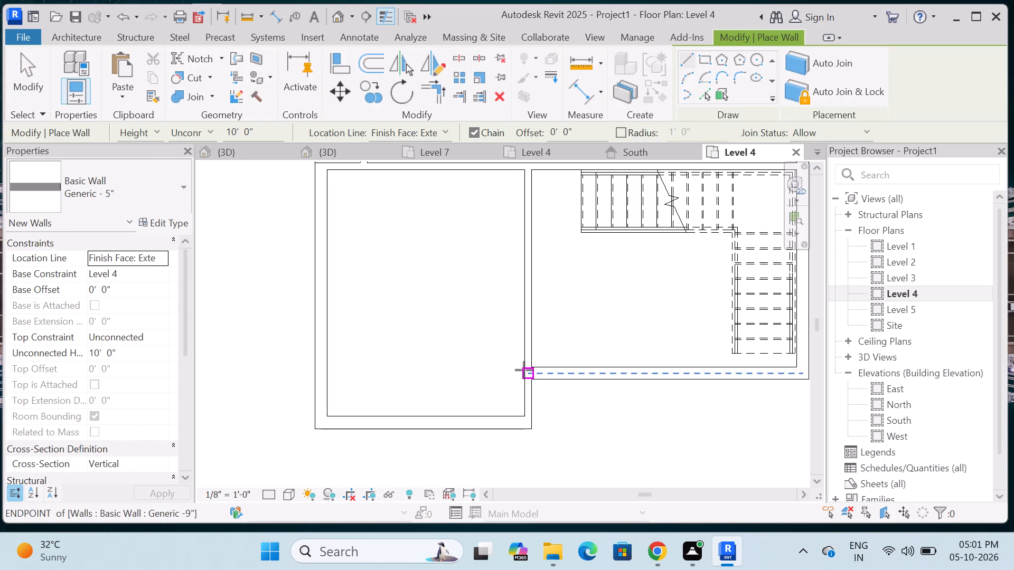
{"action": "scroll", "coordinate": [524, 370], "scroll_direction": "up", "scroll_amount": 4}
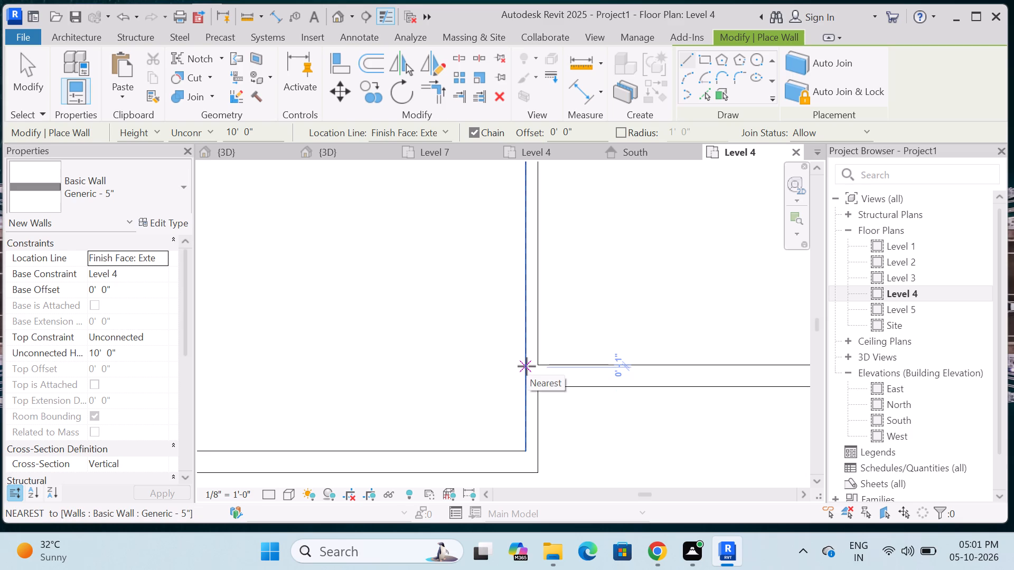
{"action": "left_click", "coordinate": [527, 366]}
{"action": "scroll", "coordinate": [438, 367], "scroll_direction": "down", "scroll_amount": 7}
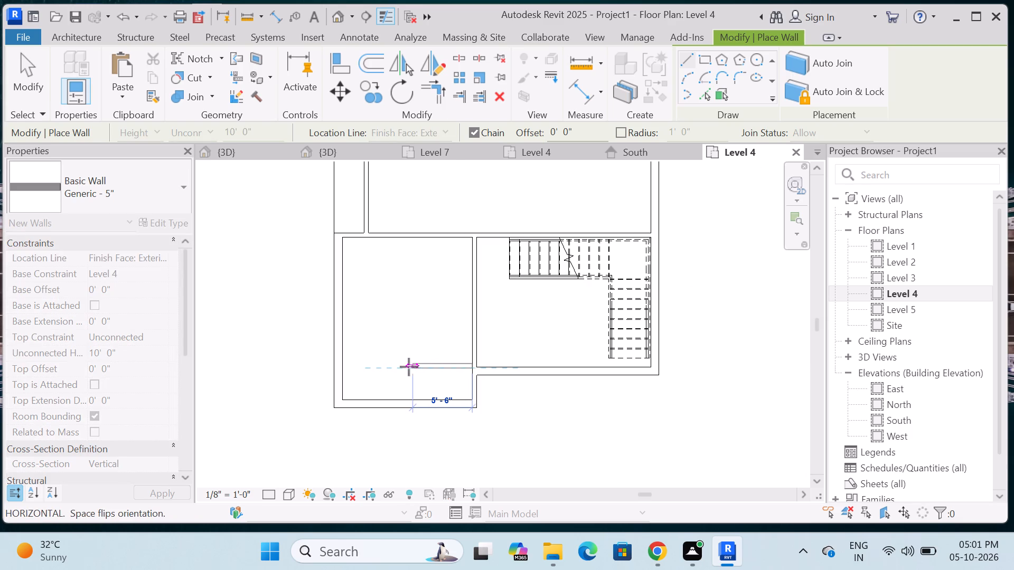
{"action": "left_click", "coordinate": [406, 366]}
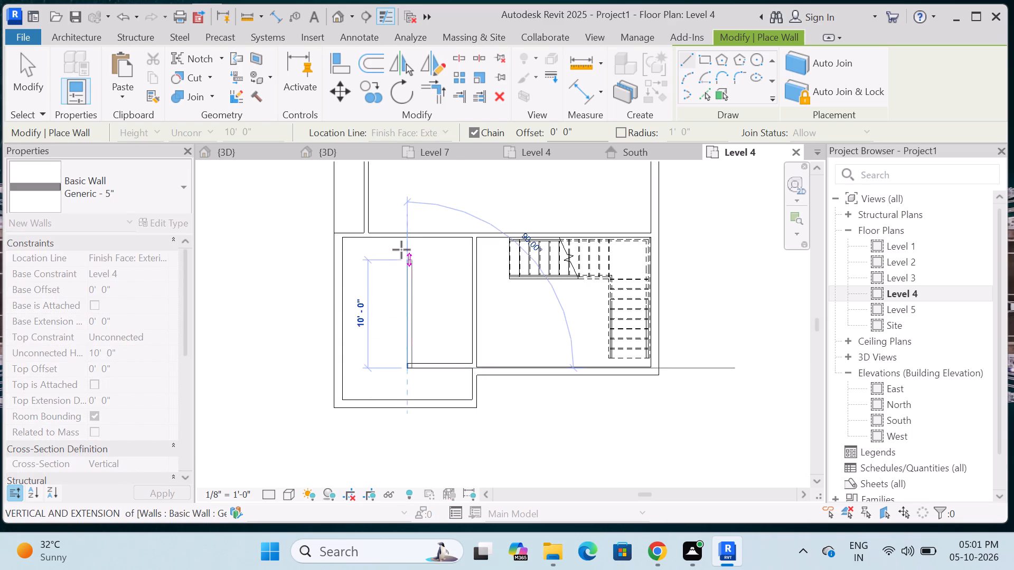
{"action": "scroll", "coordinate": [400, 238], "scroll_direction": "up", "scroll_amount": 5}
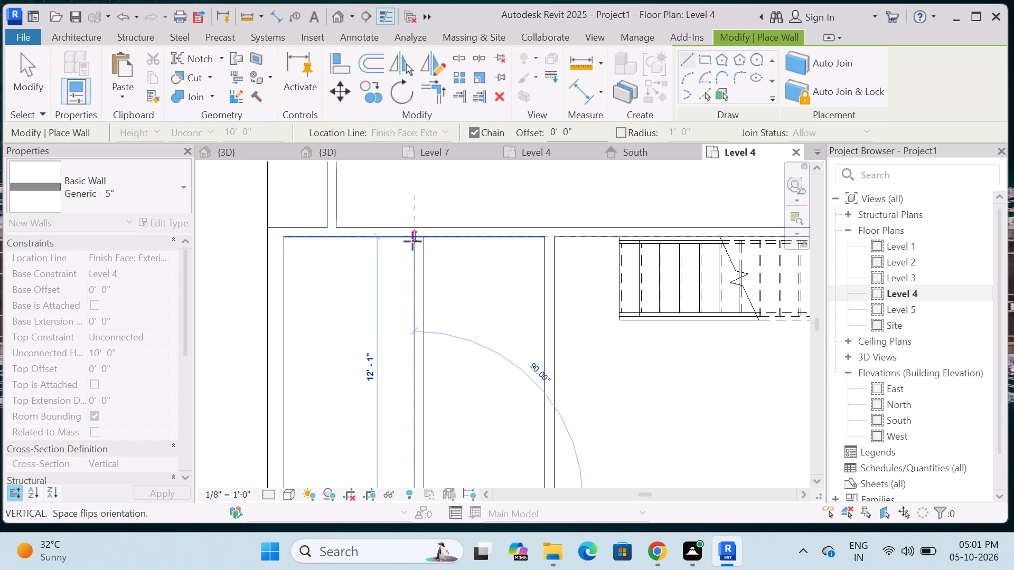
{"action": "left_click", "coordinate": [412, 241]}
{"action": "key", "text": "Escape"}
{"action": "scroll", "coordinate": [430, 266], "scroll_direction": "down", "scroll_amount": 8}
{"action": "left_click", "coordinate": [624, 141]}
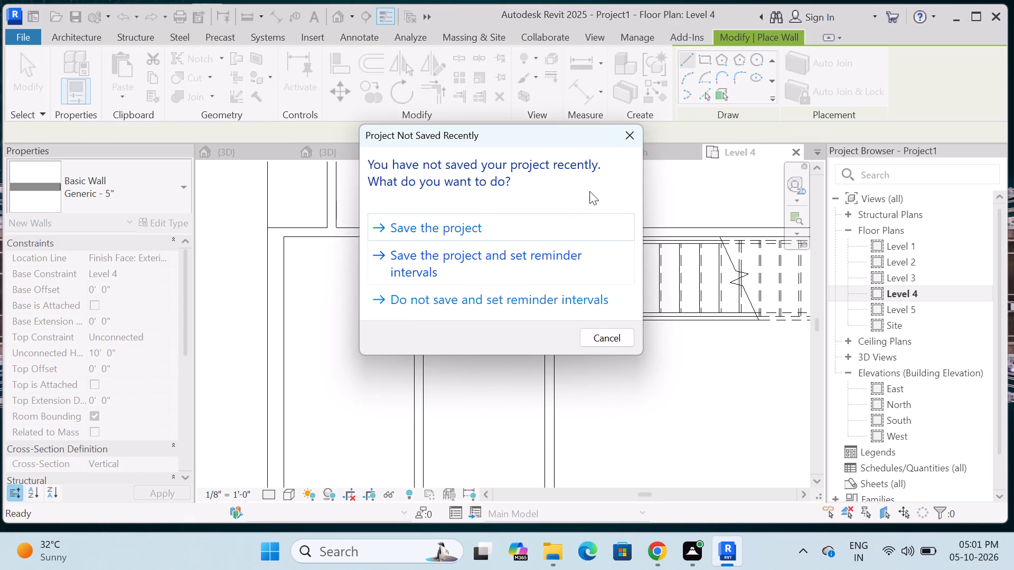
{"action": "scroll", "coordinate": [445, 268], "scroll_direction": "down", "scroll_amount": 5}
{"action": "scroll", "coordinate": [515, 296], "scroll_direction": "up", "scroll_amount": 1}
{"action": "scroll", "coordinate": [491, 302], "scroll_direction": "down", "scroll_amount": 4}
{"action": "scroll", "coordinate": [523, 299], "scroll_direction": "up", "scroll_amount": 4}
{"action": "key", "text": "Escape"}
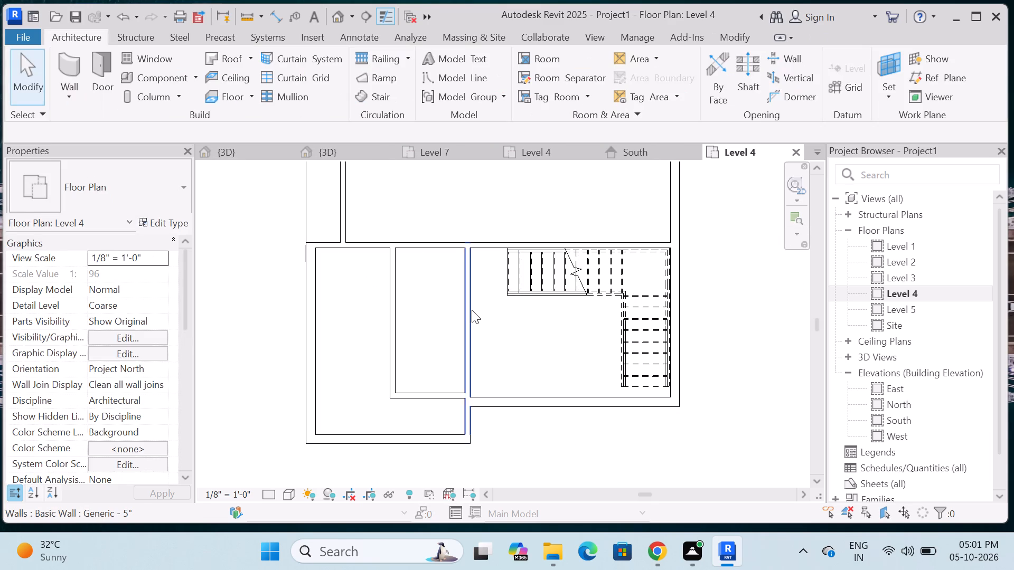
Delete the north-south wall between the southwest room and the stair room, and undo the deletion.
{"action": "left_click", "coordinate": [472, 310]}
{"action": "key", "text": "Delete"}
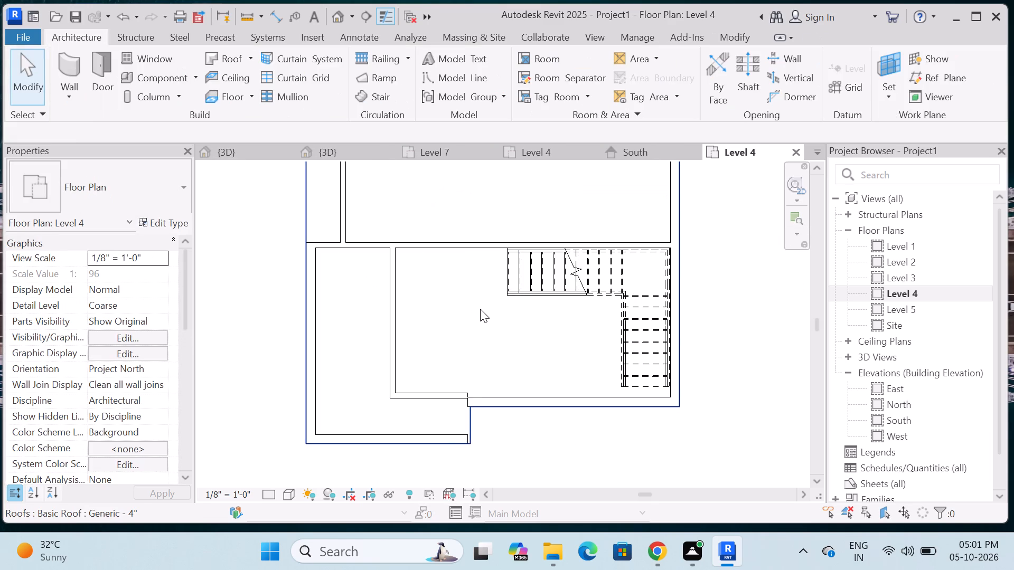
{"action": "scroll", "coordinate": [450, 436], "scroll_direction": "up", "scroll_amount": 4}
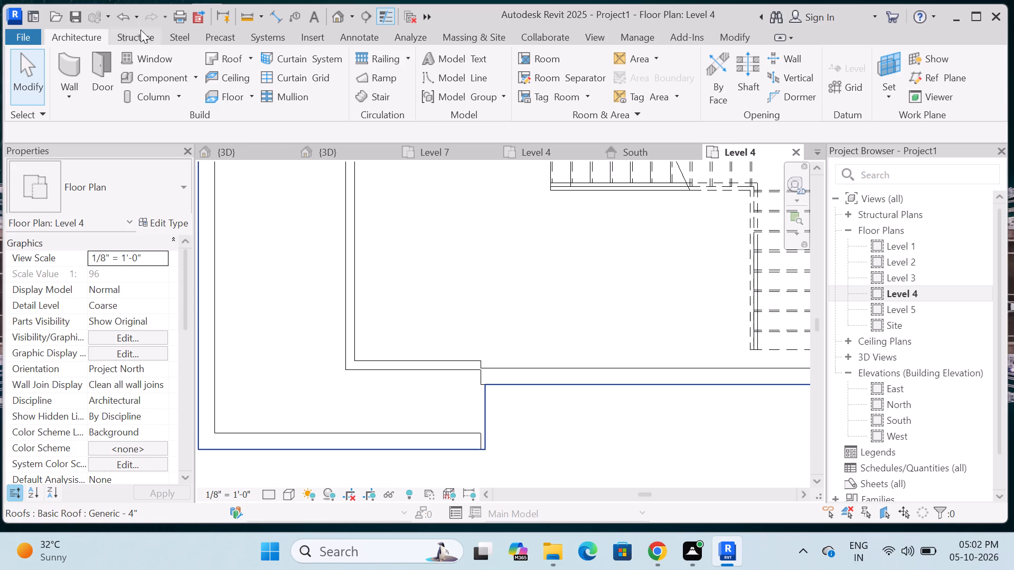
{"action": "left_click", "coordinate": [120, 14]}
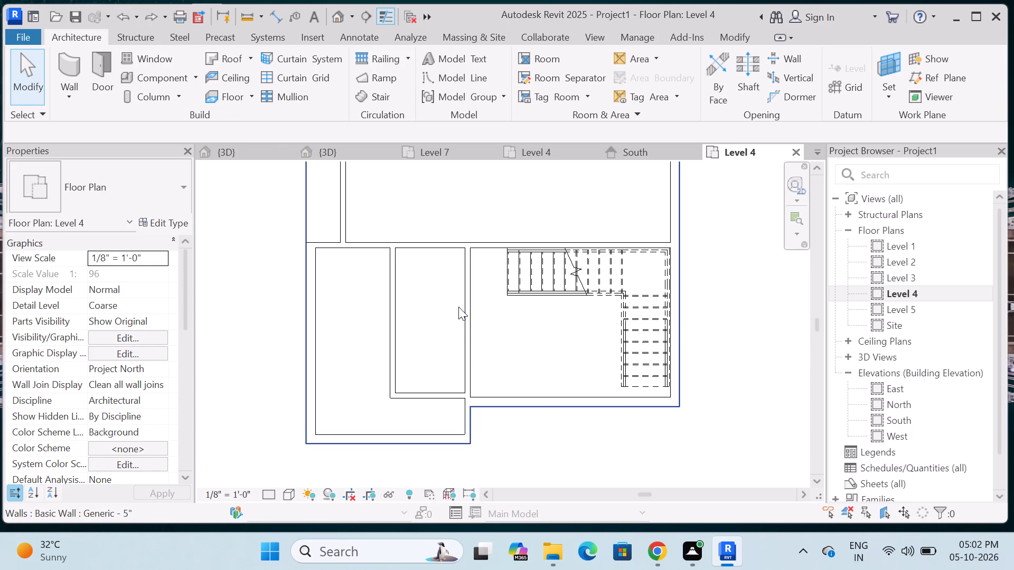
Shorten the north-south wall west of the stair by pulling its north end down to the new east-west wall.
{"action": "left_click", "coordinate": [466, 287]}
{"action": "scroll", "coordinate": [471, 257], "scroll_direction": "down", "scroll_amount": 3}
{"action": "scroll", "coordinate": [468, 268], "scroll_direction": "up", "scroll_amount": 5}
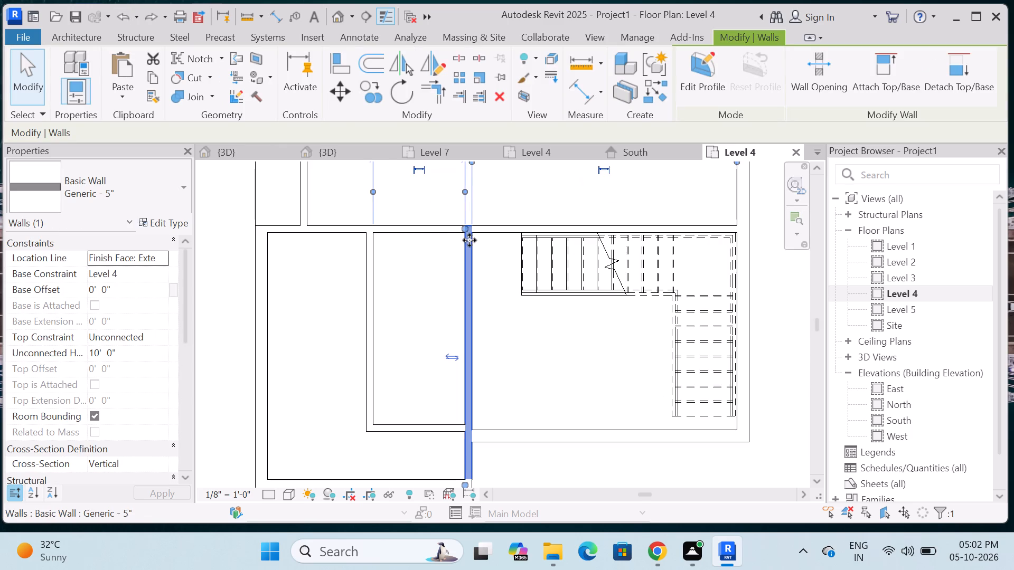
{"action": "scroll", "coordinate": [465, 207], "scroll_direction": "down", "scroll_amount": 3}
{"action": "scroll", "coordinate": [490, 330], "scroll_direction": "down", "scroll_amount": 4}
{"action": "scroll", "coordinate": [483, 272], "scroll_direction": "up", "scroll_amount": 4}
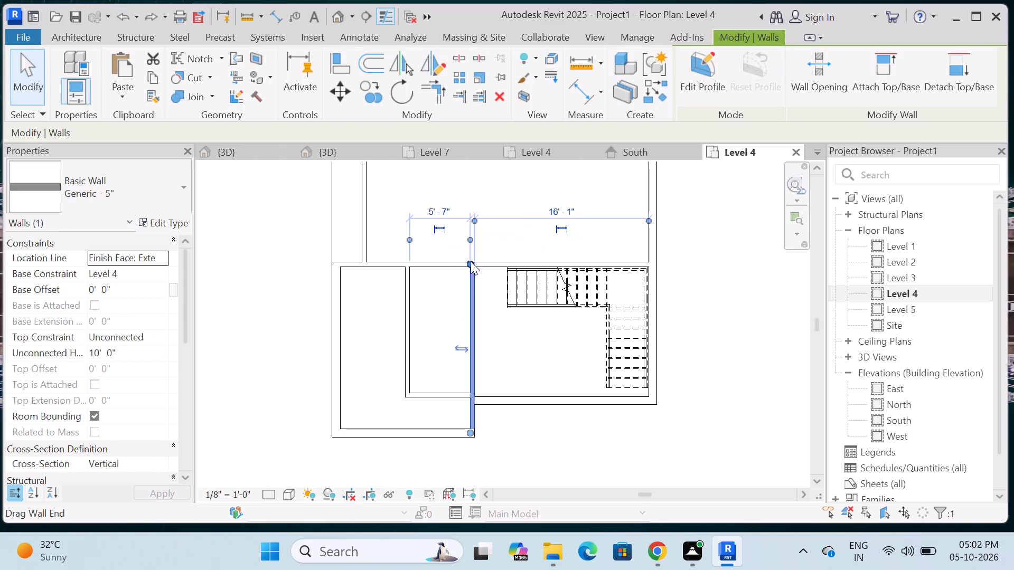
{"action": "left_click_drag", "start_coordinate": [471, 261], "coordinate": [474, 394]}
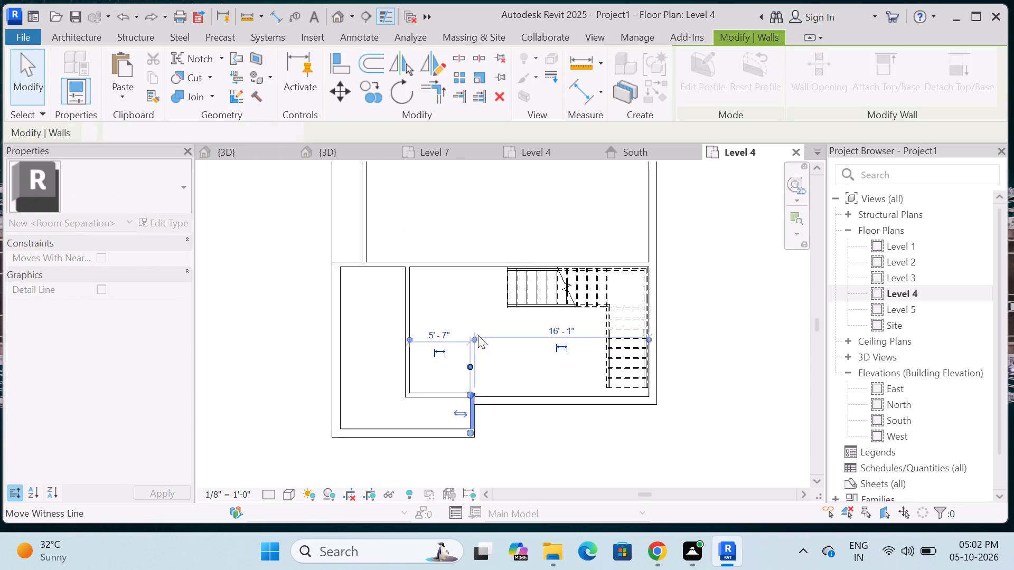
{"action": "scroll", "coordinate": [465, 297], "scroll_direction": "down", "scroll_amount": 4}
{"action": "scroll", "coordinate": [485, 403], "scroll_direction": "up", "scroll_amount": 4}
{"action": "key", "text": "Escape"}
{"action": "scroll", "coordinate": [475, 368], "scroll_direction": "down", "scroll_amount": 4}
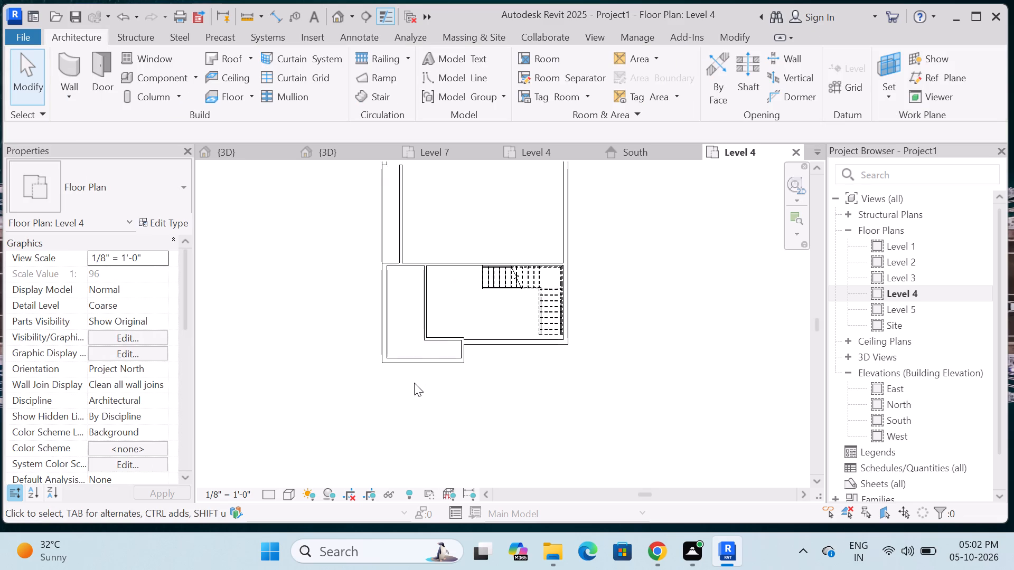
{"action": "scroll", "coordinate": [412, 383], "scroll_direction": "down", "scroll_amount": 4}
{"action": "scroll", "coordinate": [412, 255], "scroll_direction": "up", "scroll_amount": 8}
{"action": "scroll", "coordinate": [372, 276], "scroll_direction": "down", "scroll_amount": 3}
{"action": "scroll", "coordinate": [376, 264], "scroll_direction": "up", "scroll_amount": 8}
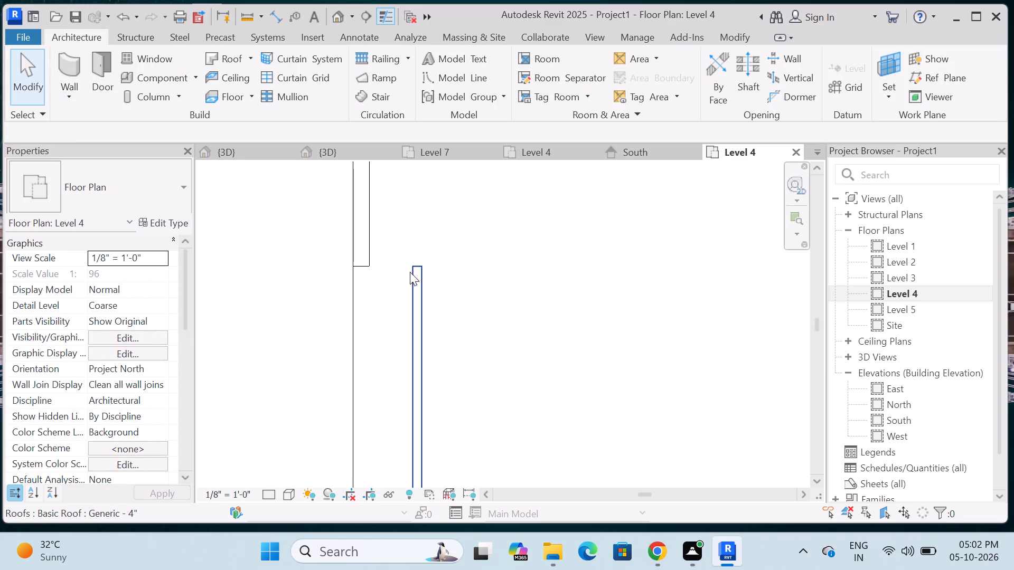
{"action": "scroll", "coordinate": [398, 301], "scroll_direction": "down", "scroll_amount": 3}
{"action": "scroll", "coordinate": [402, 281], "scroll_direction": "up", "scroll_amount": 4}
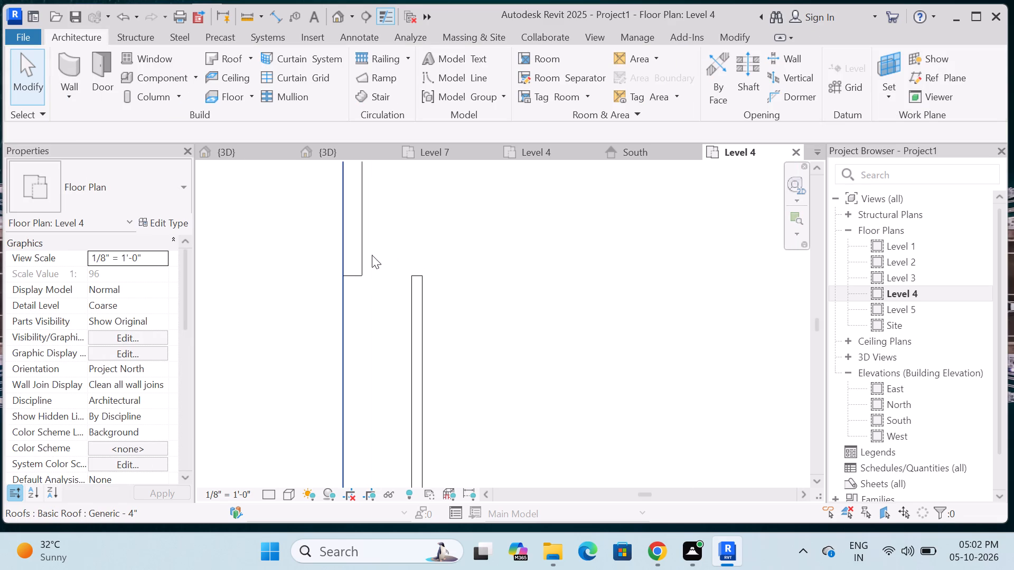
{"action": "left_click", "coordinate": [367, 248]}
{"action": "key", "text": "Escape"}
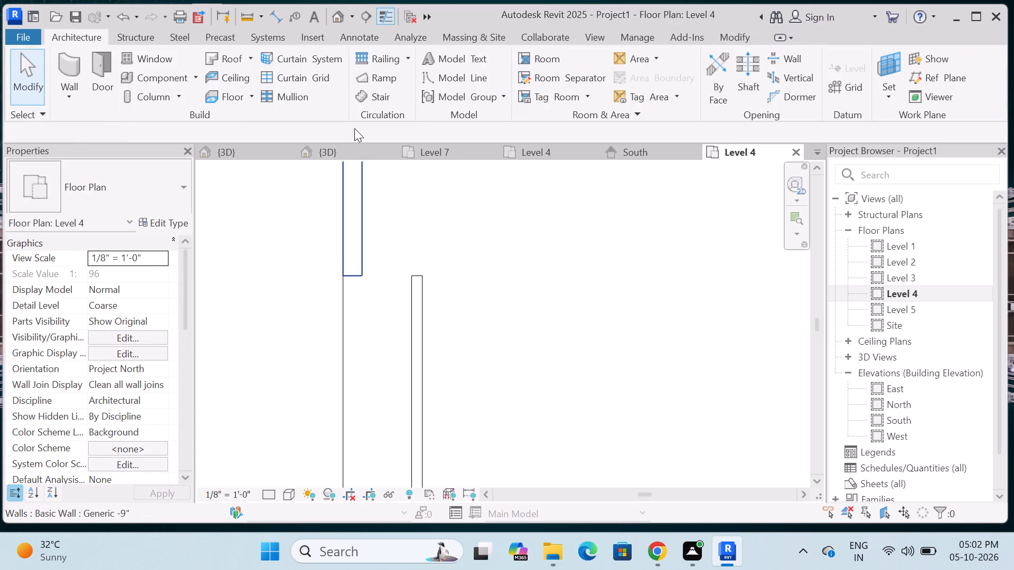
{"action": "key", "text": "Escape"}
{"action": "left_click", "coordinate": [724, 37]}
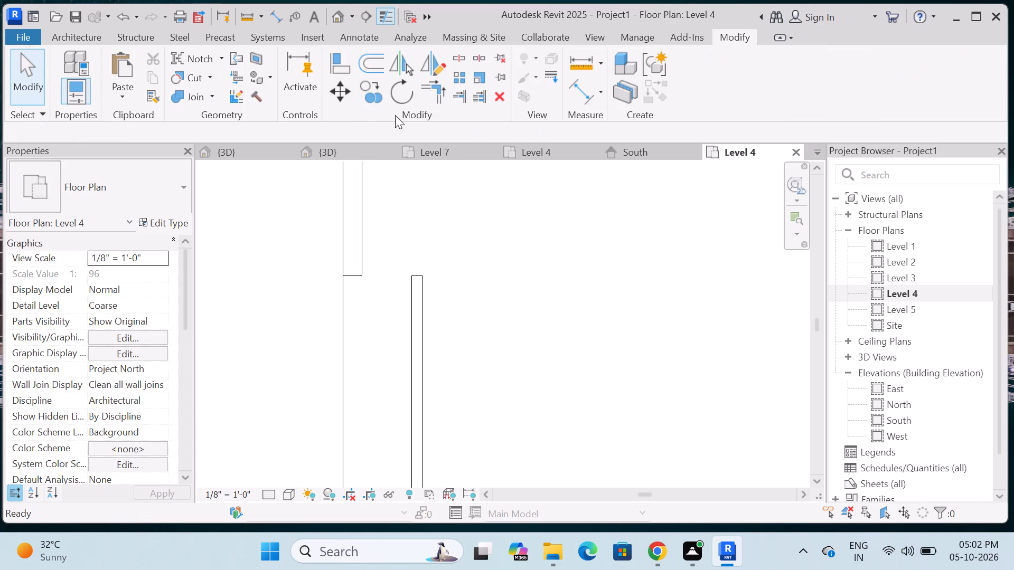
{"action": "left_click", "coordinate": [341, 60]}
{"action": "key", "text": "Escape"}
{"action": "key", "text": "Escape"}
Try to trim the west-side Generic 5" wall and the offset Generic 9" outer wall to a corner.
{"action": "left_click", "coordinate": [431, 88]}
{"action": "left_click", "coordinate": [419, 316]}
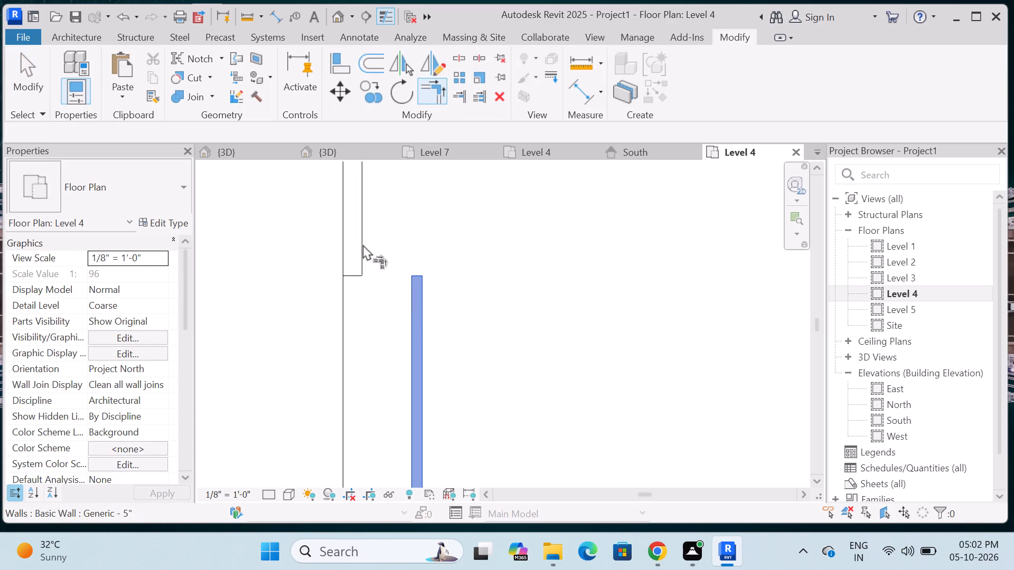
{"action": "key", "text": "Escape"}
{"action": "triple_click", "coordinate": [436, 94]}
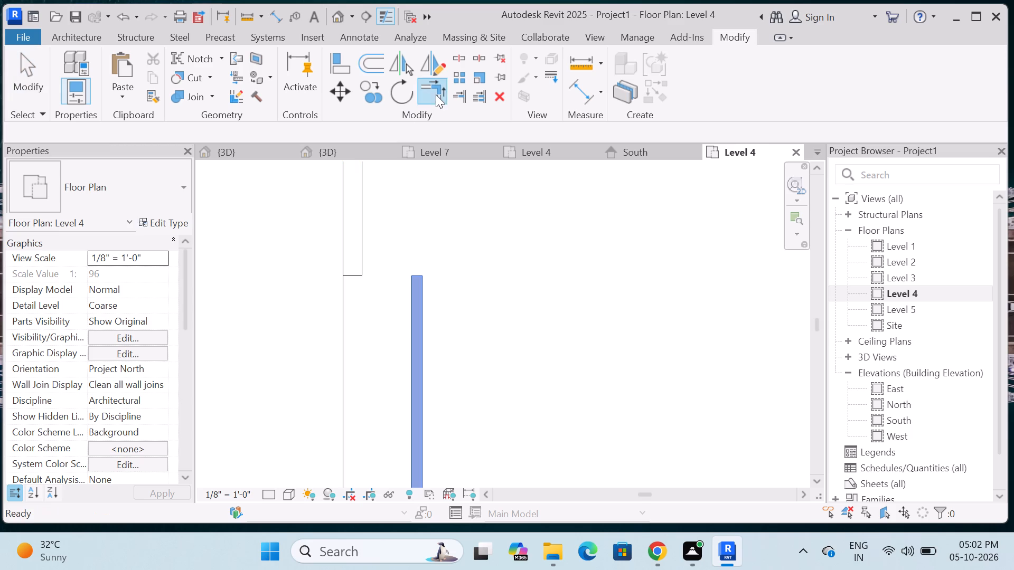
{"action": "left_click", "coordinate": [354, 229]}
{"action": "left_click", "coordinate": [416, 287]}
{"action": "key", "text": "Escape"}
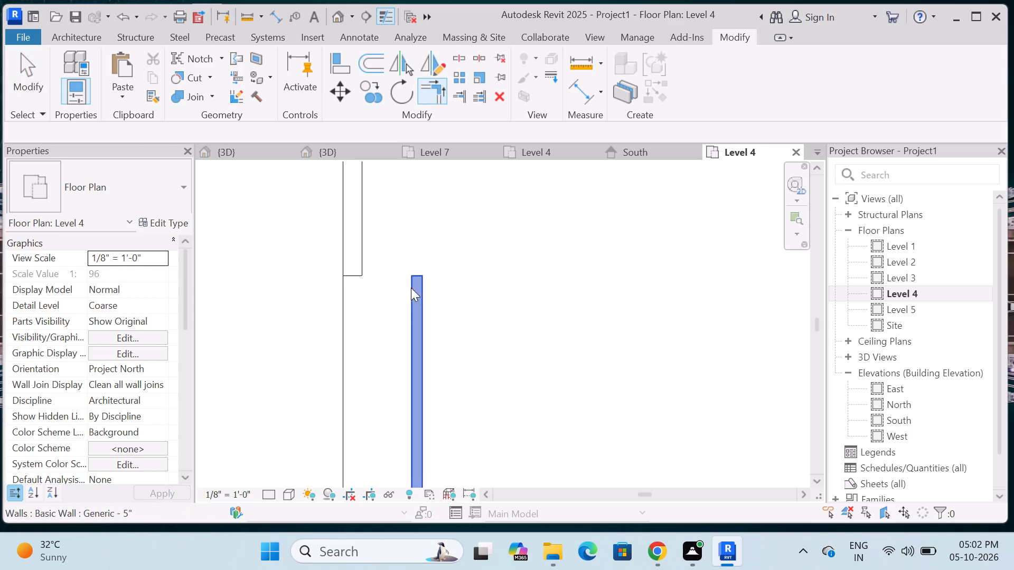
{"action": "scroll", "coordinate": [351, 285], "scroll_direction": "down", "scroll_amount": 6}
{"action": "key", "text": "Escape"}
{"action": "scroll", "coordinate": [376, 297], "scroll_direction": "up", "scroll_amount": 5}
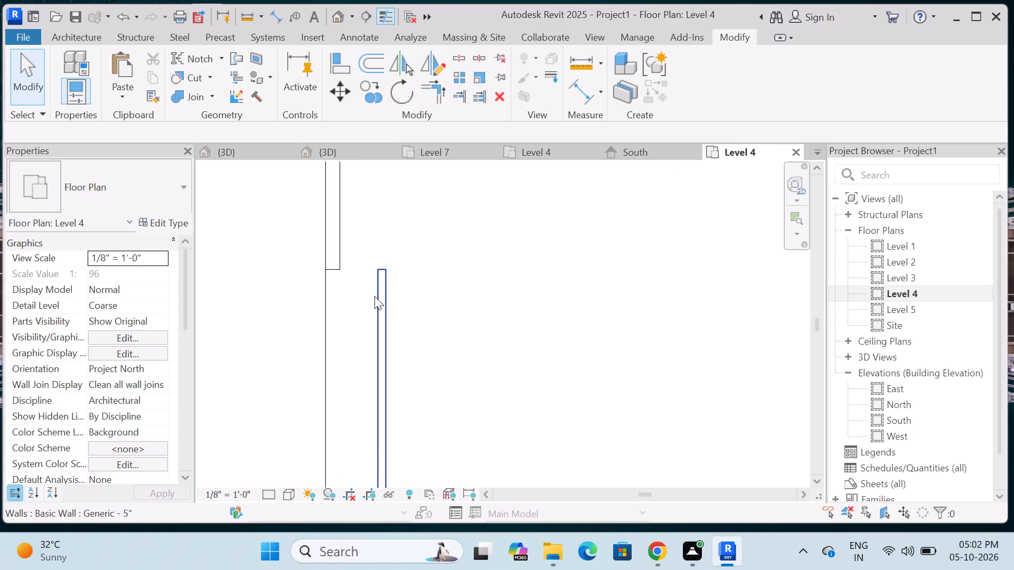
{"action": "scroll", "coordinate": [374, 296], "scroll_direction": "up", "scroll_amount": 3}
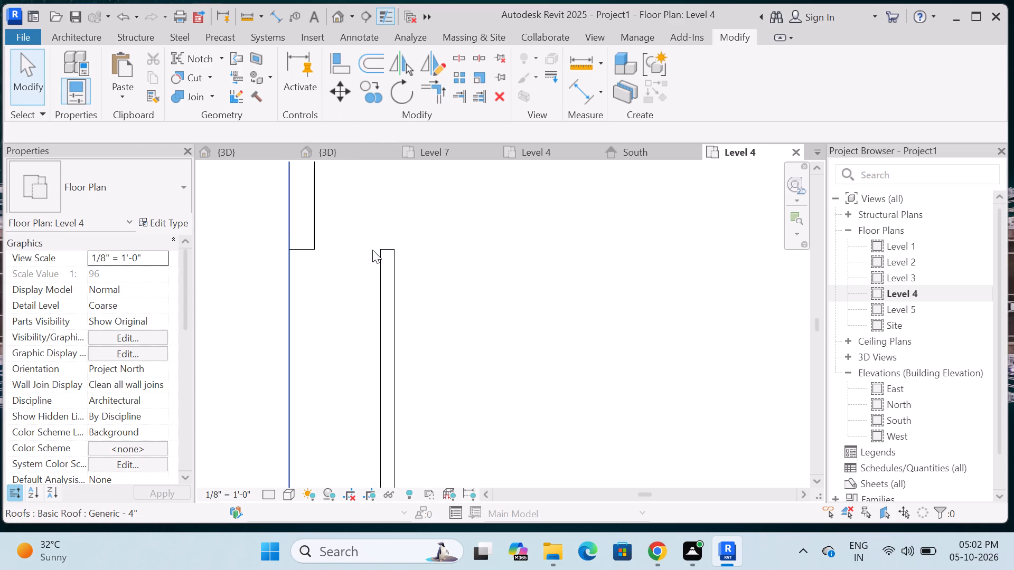
Draw a 2'-5" Generic 5" wall west from the north end of the west-side partition to the Generic 9" outer wall's inner corner.
{"action": "left_click", "coordinate": [397, 273]}
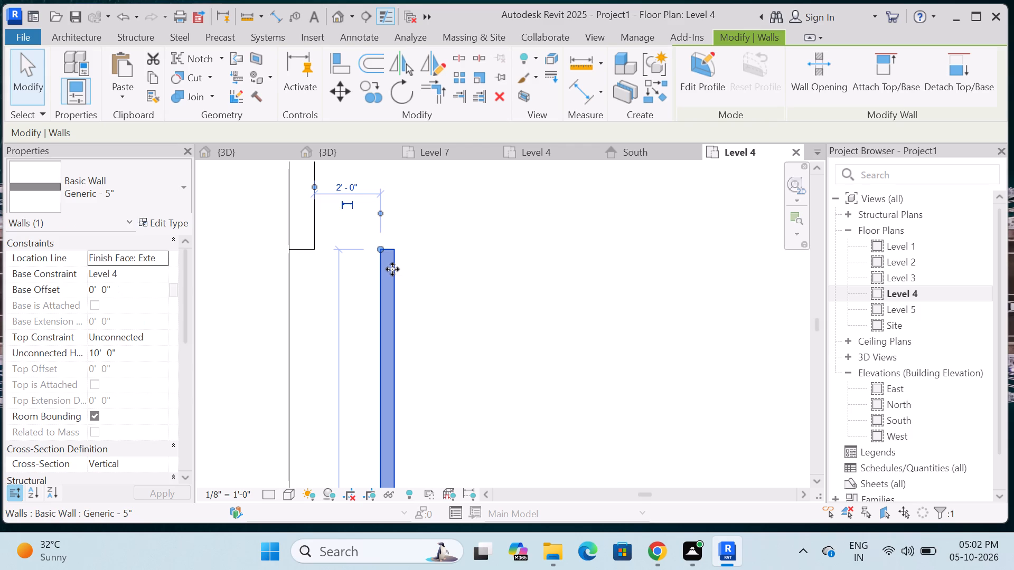
{"action": "key", "text": "c"}
{"action": "key", "text": "s"}
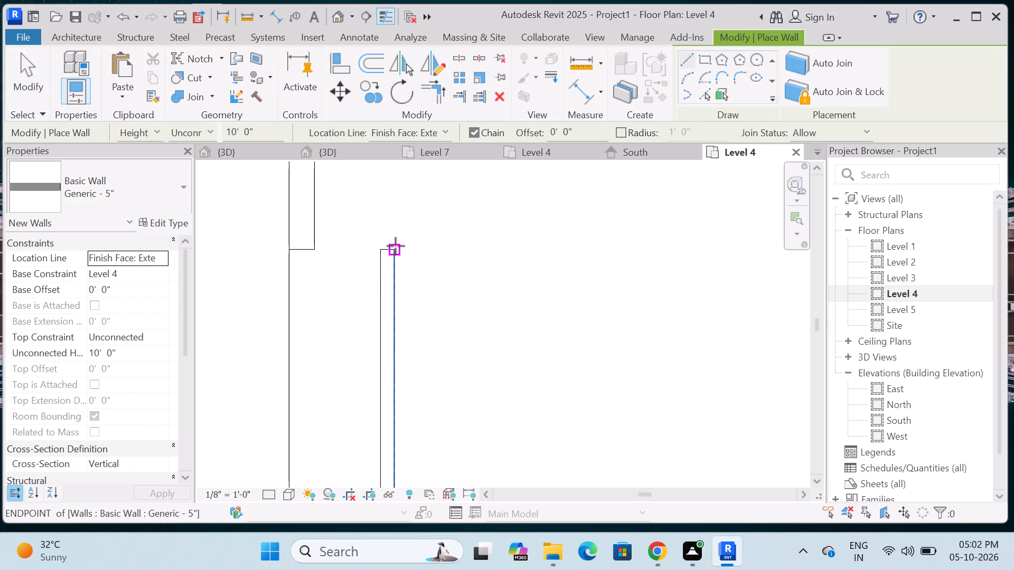
{"action": "left_click", "coordinate": [396, 246]}
{"action": "left_click", "coordinate": [313, 249]}
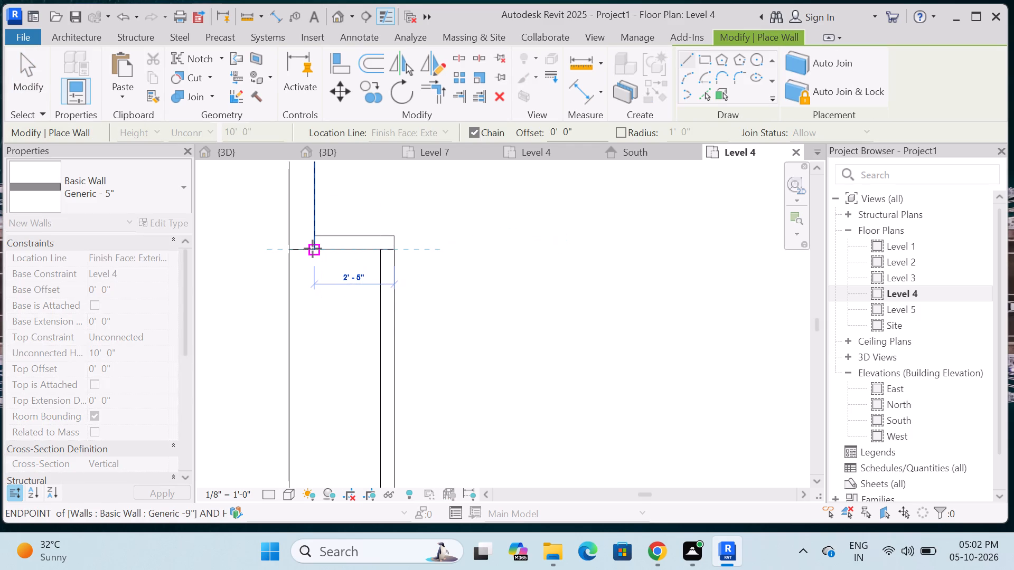
{"action": "key", "text": "Escape"}
{"action": "scroll", "coordinate": [389, 233], "scroll_direction": "down", "scroll_amount": 12}
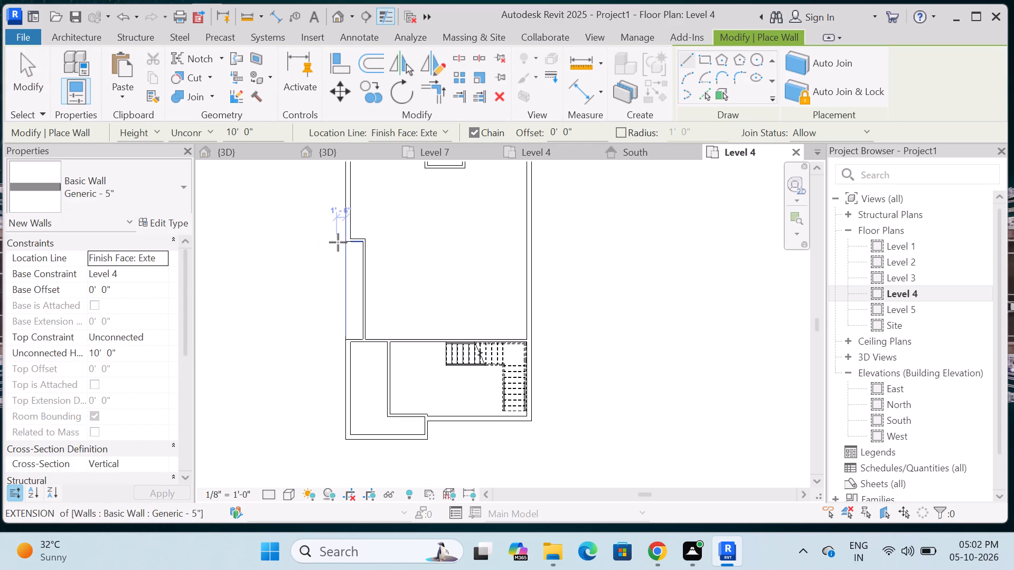
{"action": "scroll", "coordinate": [338, 242], "scroll_direction": "down", "scroll_amount": 1}
{"action": "key", "text": "Escape"}
{"action": "scroll", "coordinate": [328, 248], "scroll_direction": "down", "scroll_amount": 1}
{"action": "scroll", "coordinate": [363, 282], "scroll_direction": "up", "scroll_amount": 4}
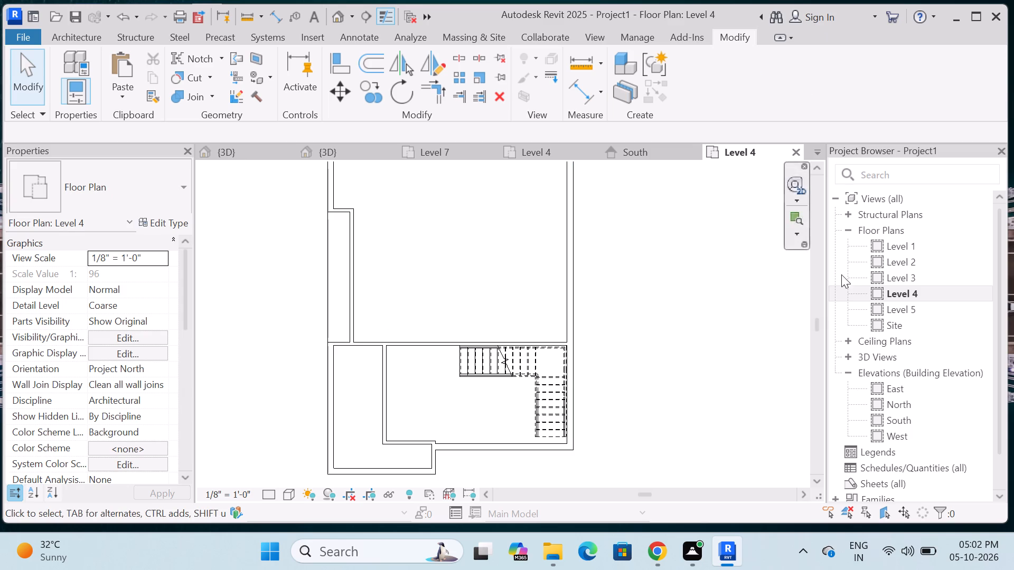
On the Level 1 plan, start a shaft opening and sketch a rectangular boundary around the narrow strip inside the west outer wall.
{"action": "double_click", "coordinate": [909, 247]}
{"action": "scroll", "coordinate": [418, 271], "scroll_direction": "up", "scroll_amount": 7}
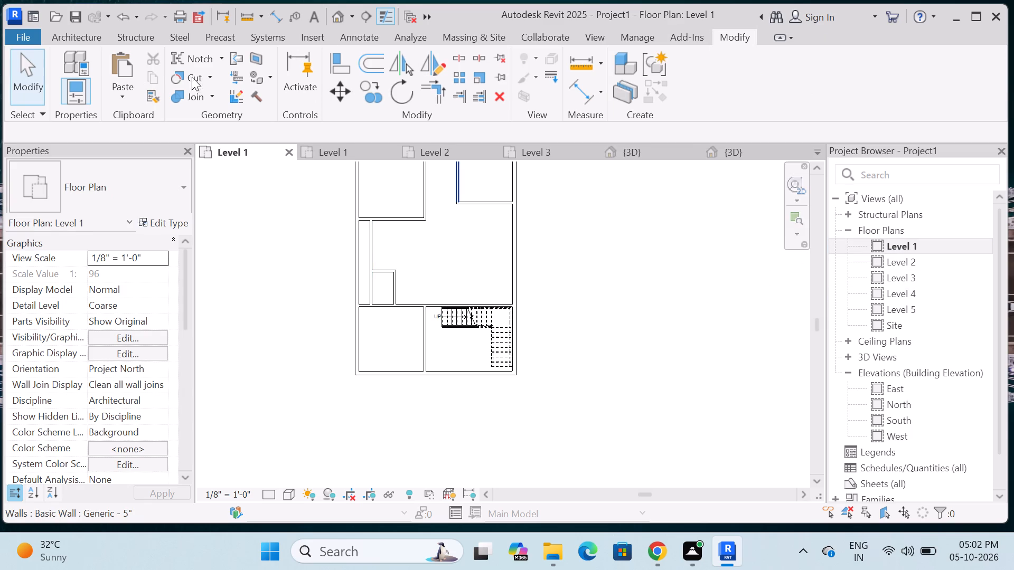
{"action": "left_click", "coordinate": [92, 37]}
{"action": "left_click", "coordinate": [729, 34]}
{"action": "left_click", "coordinate": [73, 41]}
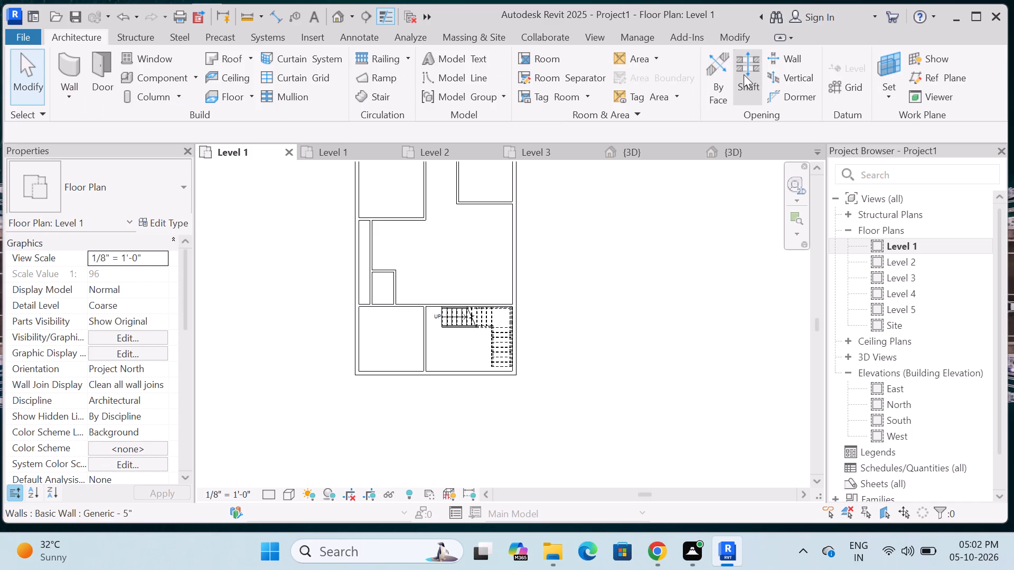
{"action": "left_click", "coordinate": [744, 74]}
{"action": "scroll", "coordinate": [362, 244], "scroll_direction": "up", "scroll_amount": 10}
{"action": "left_click", "coordinate": [823, 56]}
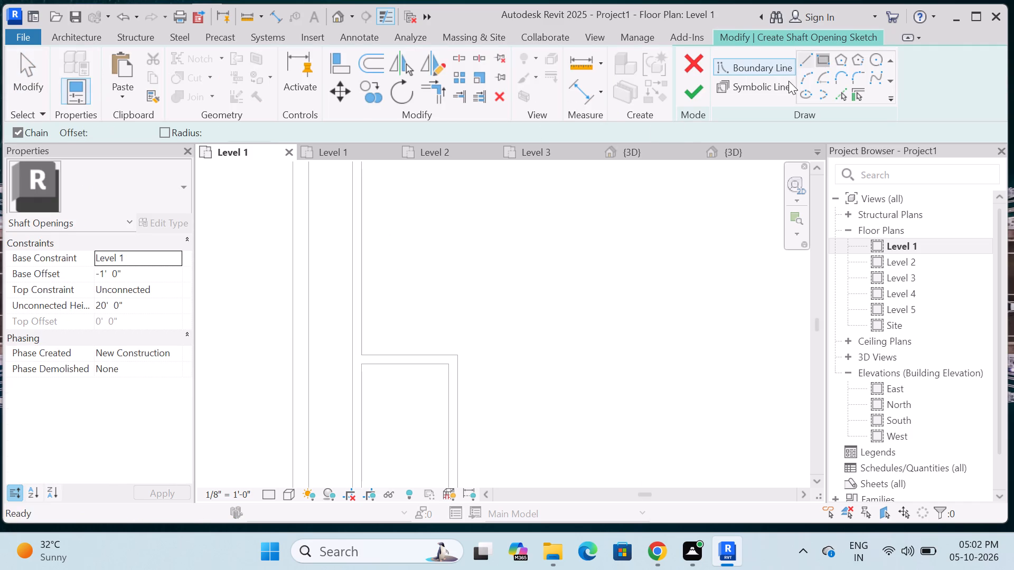
{"action": "scroll", "coordinate": [550, 185], "scroll_direction": "down", "scroll_amount": 9}
{"action": "scroll", "coordinate": [481, 204], "scroll_direction": "up", "scroll_amount": 9}
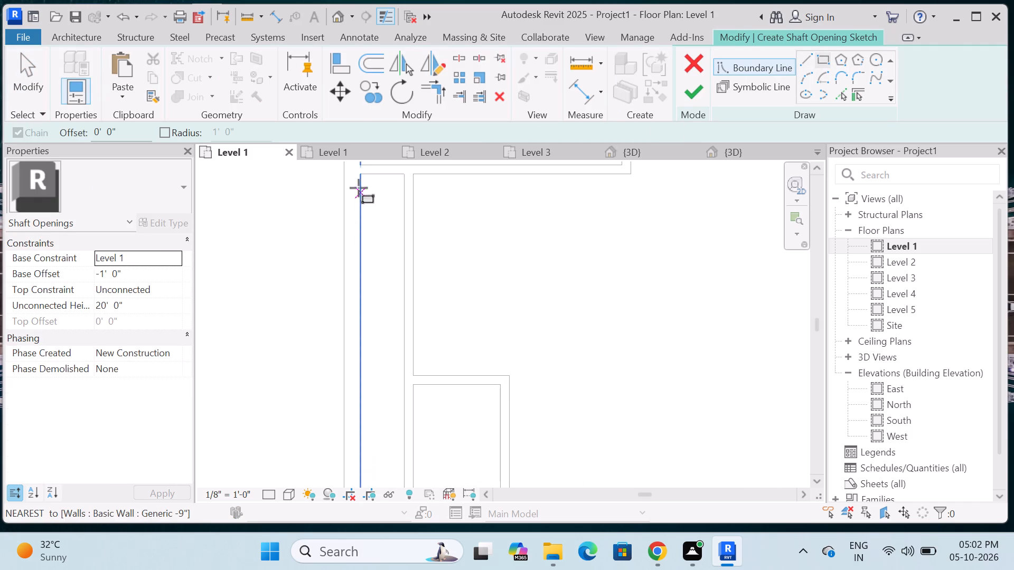
{"action": "left_click", "coordinate": [359, 174]}
{"action": "scroll", "coordinate": [396, 194], "scroll_direction": "down", "scroll_amount": 5}
{"action": "scroll", "coordinate": [408, 365], "scroll_direction": "up", "scroll_amount": 8}
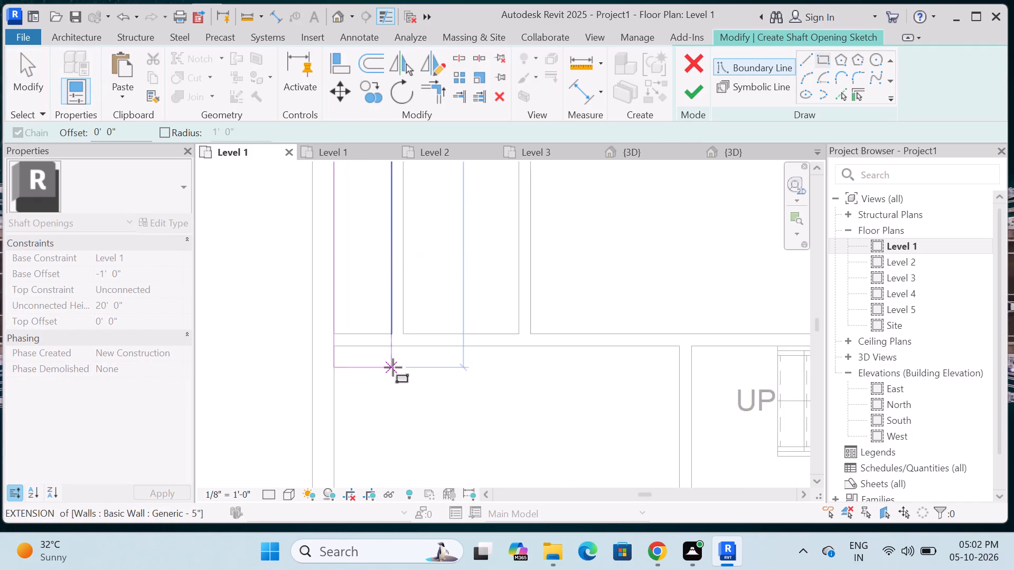
{"action": "left_click", "coordinate": [393, 326]}
{"action": "key", "text": "Escape"}
{"action": "scroll", "coordinate": [382, 370], "scroll_direction": "down", "scroll_amount": 14}
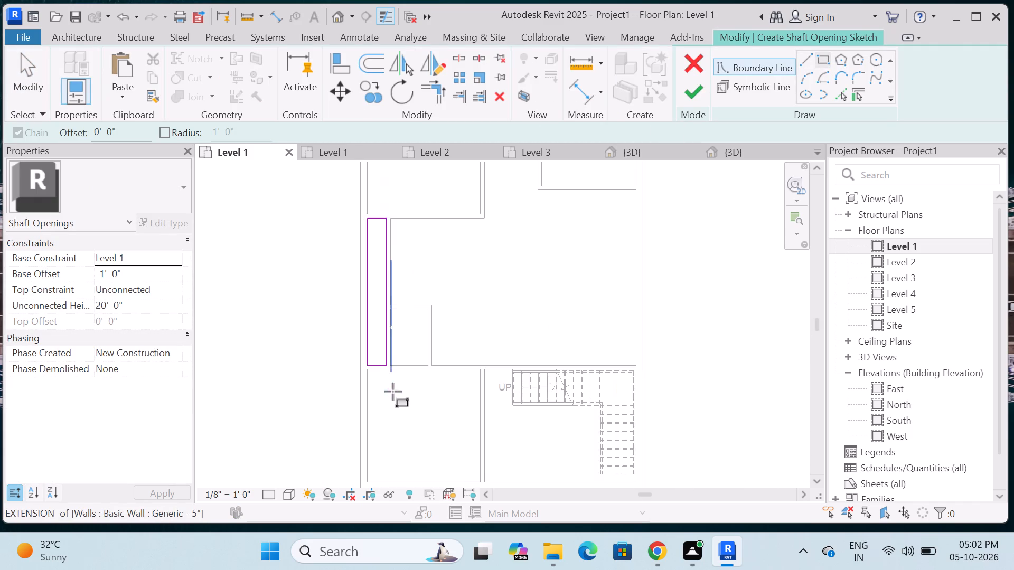
Sketch a second rectangular boundary 3'-0" deep in the small compartment midway along the north wall, and finish the shaft opening.
{"action": "scroll", "coordinate": [449, 215], "scroll_direction": "up", "scroll_amount": 14}
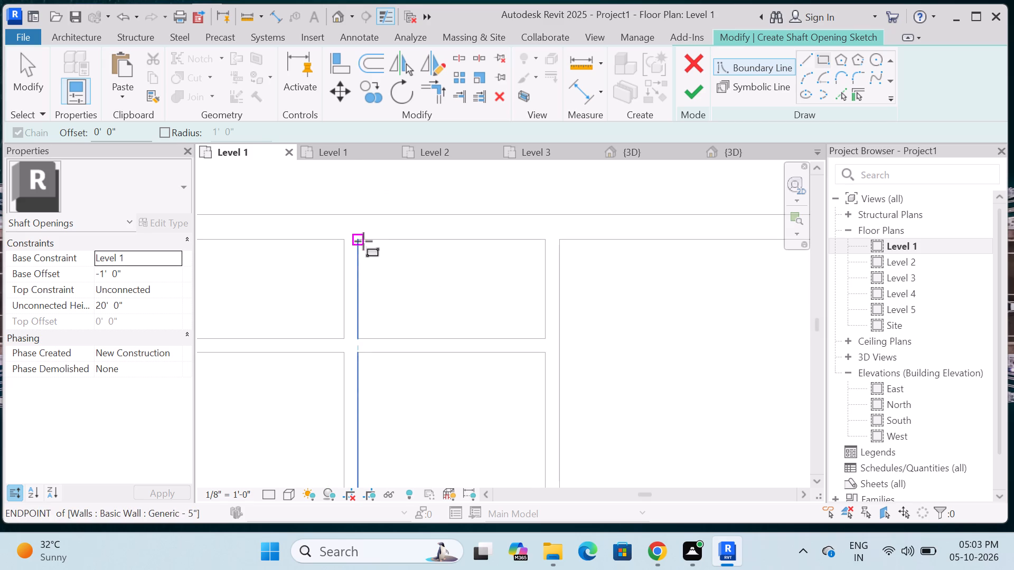
{"action": "left_click", "coordinate": [363, 241]}
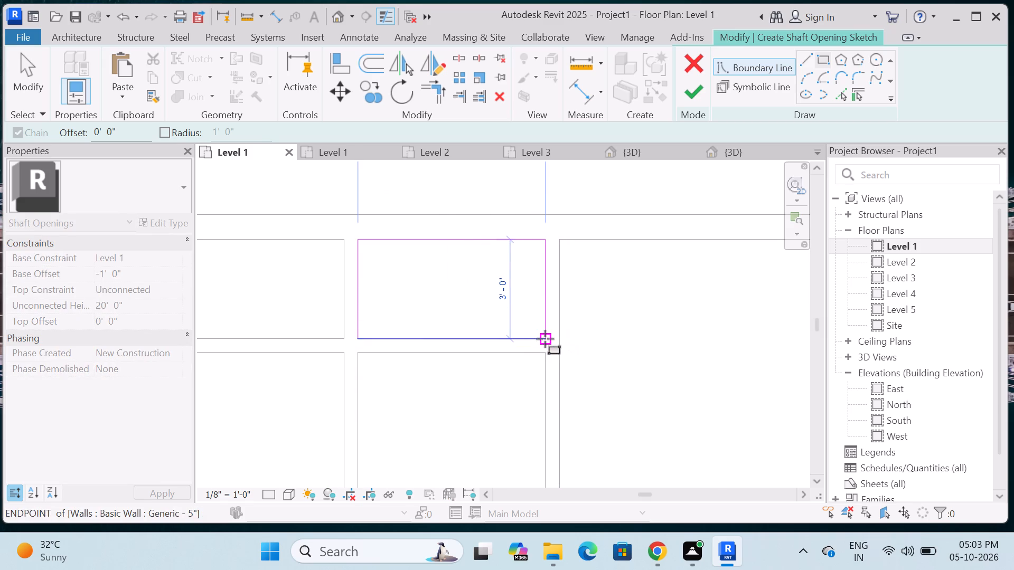
{"action": "left_click", "coordinate": [545, 339]}
{"action": "key", "text": "Escape"}
{"action": "scroll", "coordinate": [477, 303], "scroll_direction": "down", "scroll_amount": 16}
{"action": "left_click", "coordinate": [694, 97]}
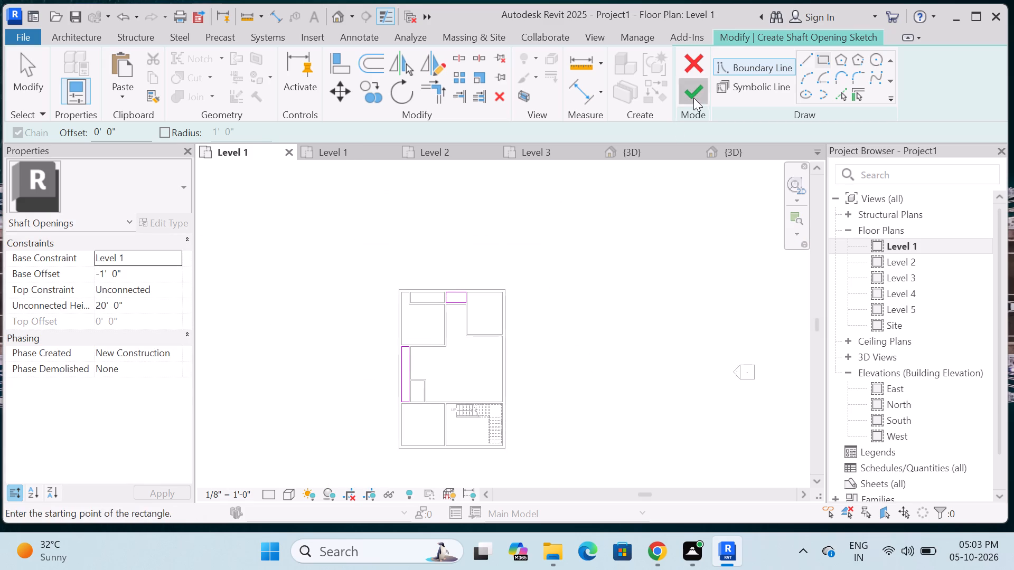
In the 3D view, stretch the shaft opening's top above the top-storey walls to an unconnected height of about 46'-7".
{"action": "left_click", "coordinate": [637, 159]}
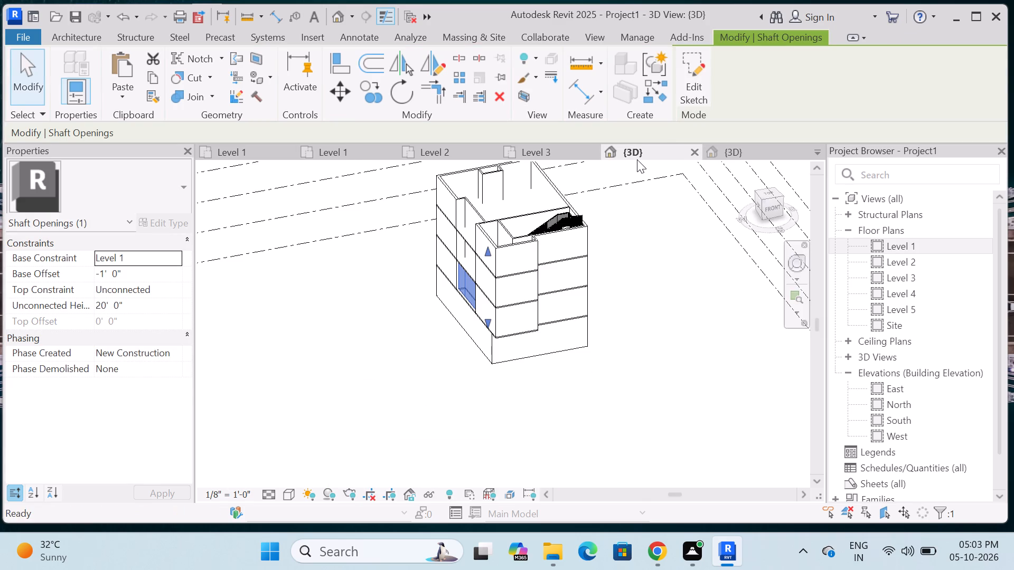
{"action": "scroll", "coordinate": [468, 260], "scroll_direction": "up", "scroll_amount": 4}
{"action": "left_click_drag", "start_coordinate": [502, 247], "coordinate": [501, 240]}
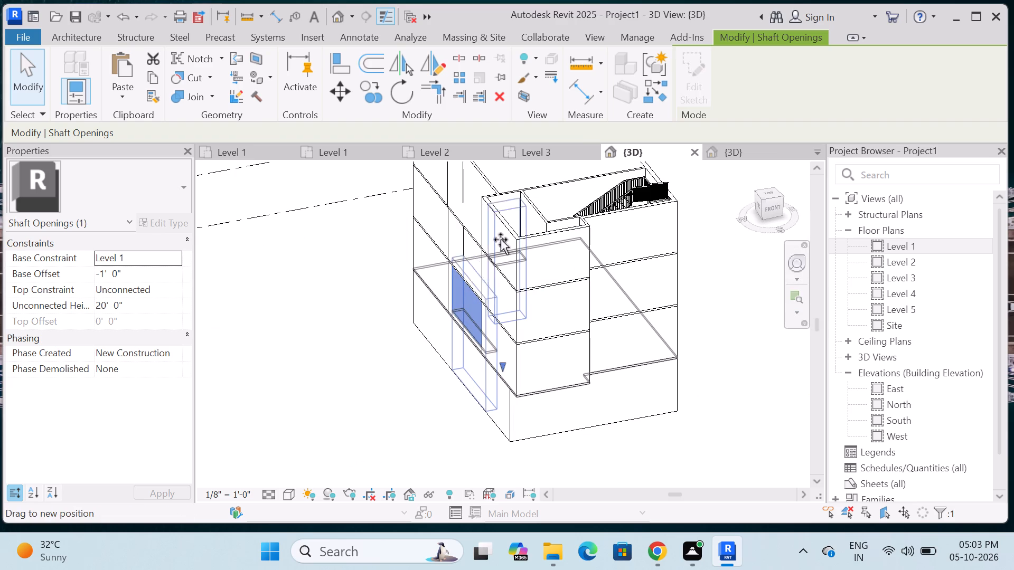
{"action": "left_click_drag", "start_coordinate": [501, 240], "coordinate": [511, 153]}
{"action": "scroll", "coordinate": [571, 265], "scroll_direction": "down", "scroll_amount": 8}
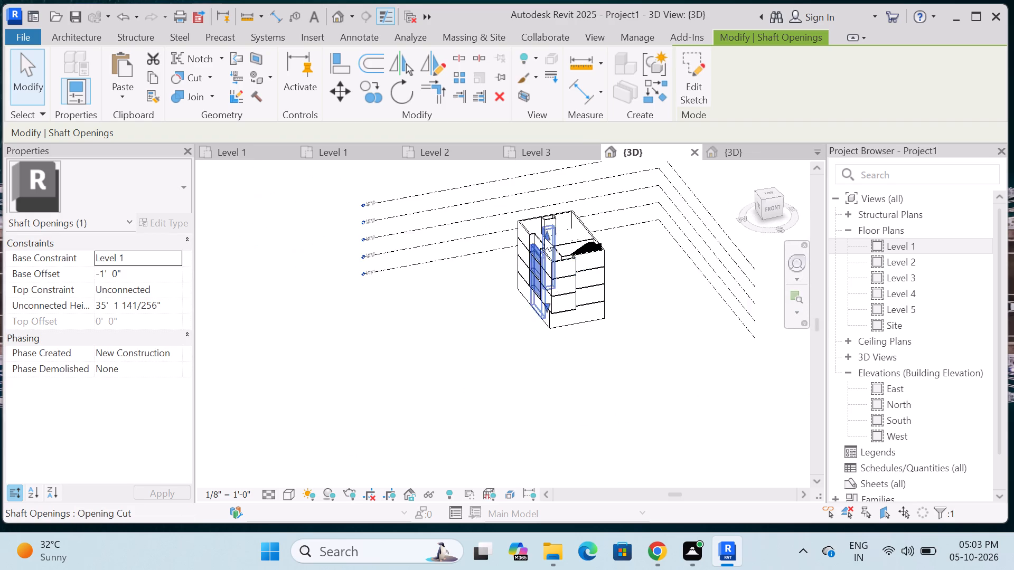
{"action": "scroll", "coordinate": [543, 235], "scroll_direction": "up", "scroll_amount": 4}
{"action": "middle_click_drag", "start_coordinate": [502, 378], "coordinate": [617, 326], "text": "shift"}
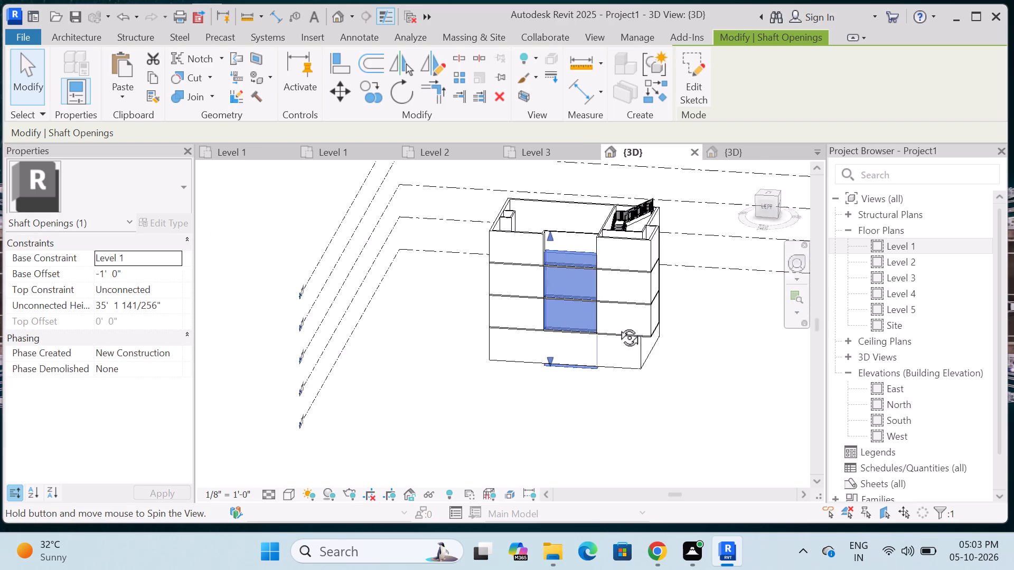
{"action": "middle_click_drag", "start_coordinate": [617, 326], "coordinate": [613, 317], "text": "shift"}
{"action": "scroll", "coordinate": [563, 240], "scroll_direction": "up", "scroll_amount": 4}
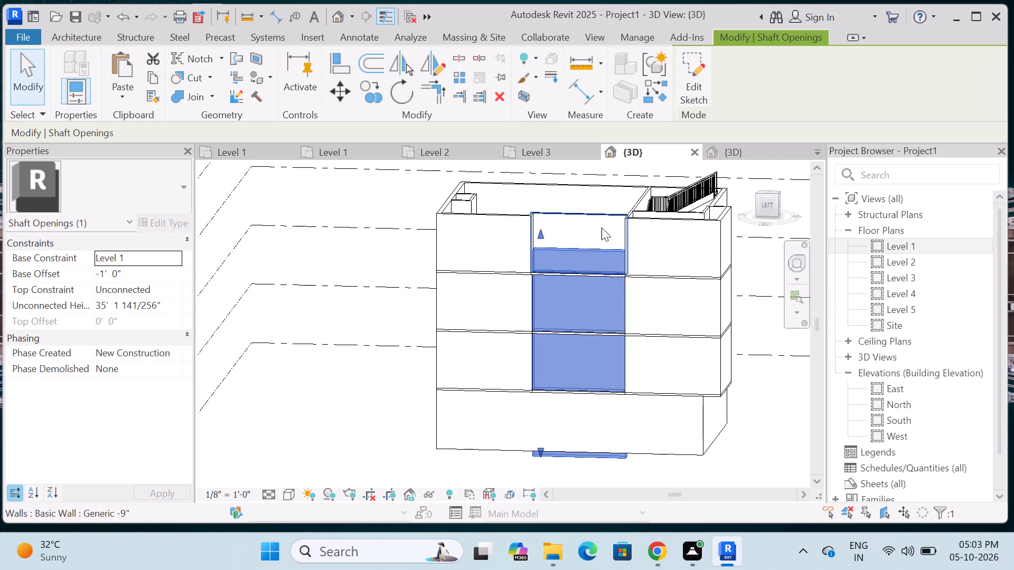
{"action": "left_click_drag", "start_coordinate": [540, 233], "coordinate": [539, 170]}
{"action": "scroll", "coordinate": [478, 222], "scroll_direction": "down", "scroll_amount": 6}
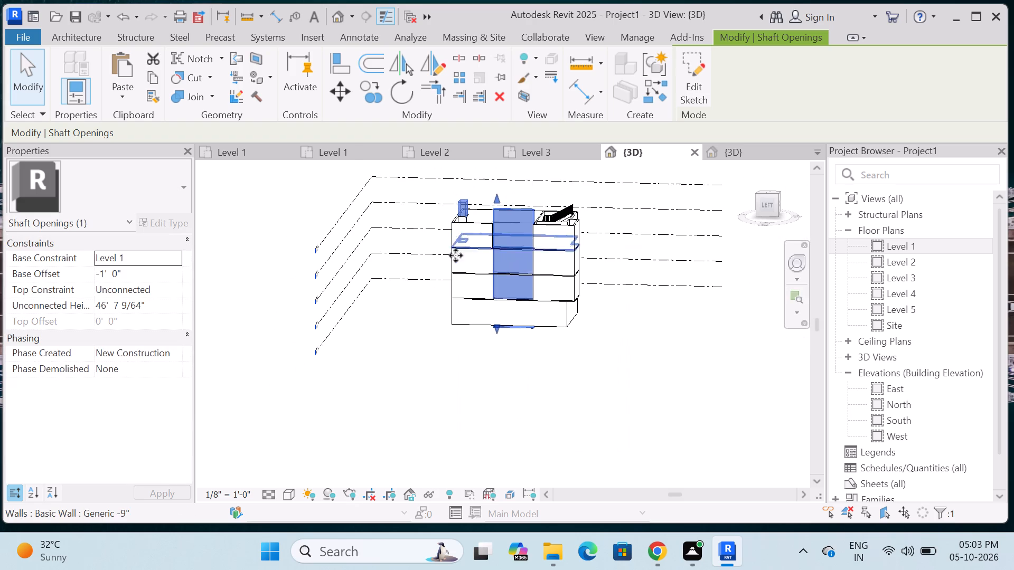
{"action": "left_click", "coordinate": [535, 408]}
Examine the shaft openings through the storeys from above, from the west side and from the front.
{"action": "middle_click_drag", "start_coordinate": [534, 408], "coordinate": [489, 516], "text": "shift"}
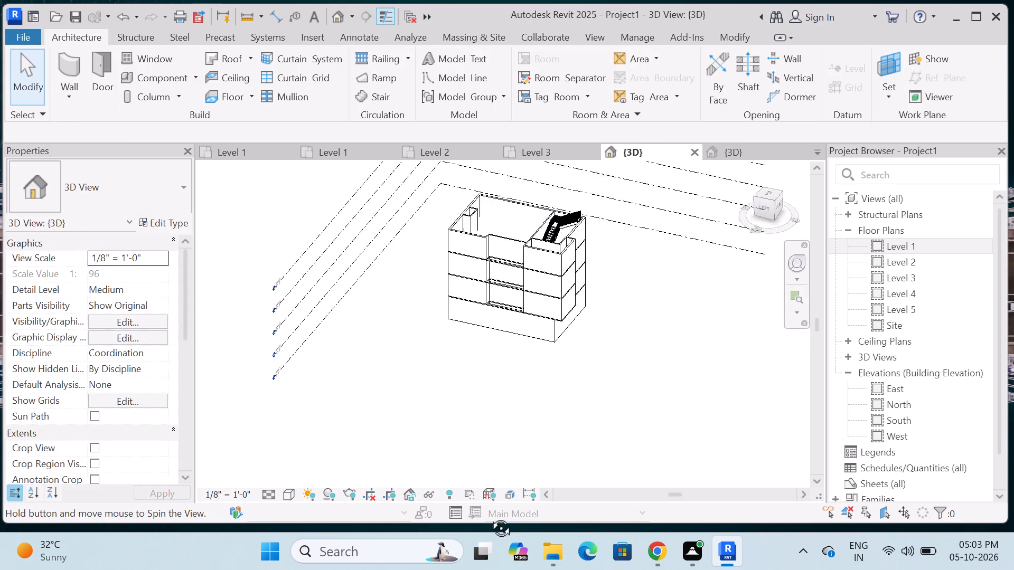
{"action": "middle_click_drag", "start_coordinate": [489, 516], "coordinate": [480, 547], "text": "shift"}
{"action": "scroll", "coordinate": [484, 244], "scroll_direction": "up", "scroll_amount": 4}
{"action": "middle_click_drag", "start_coordinate": [453, 391], "coordinate": [349, 435], "text": "shift"}
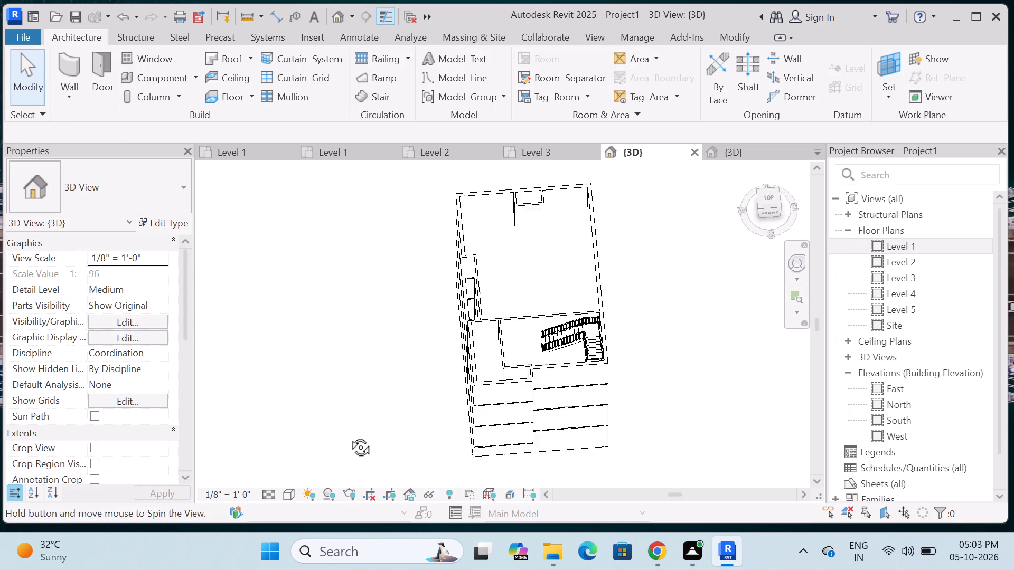
{"action": "middle_click_drag", "start_coordinate": [349, 435], "coordinate": [532, 227], "text": "shift"}
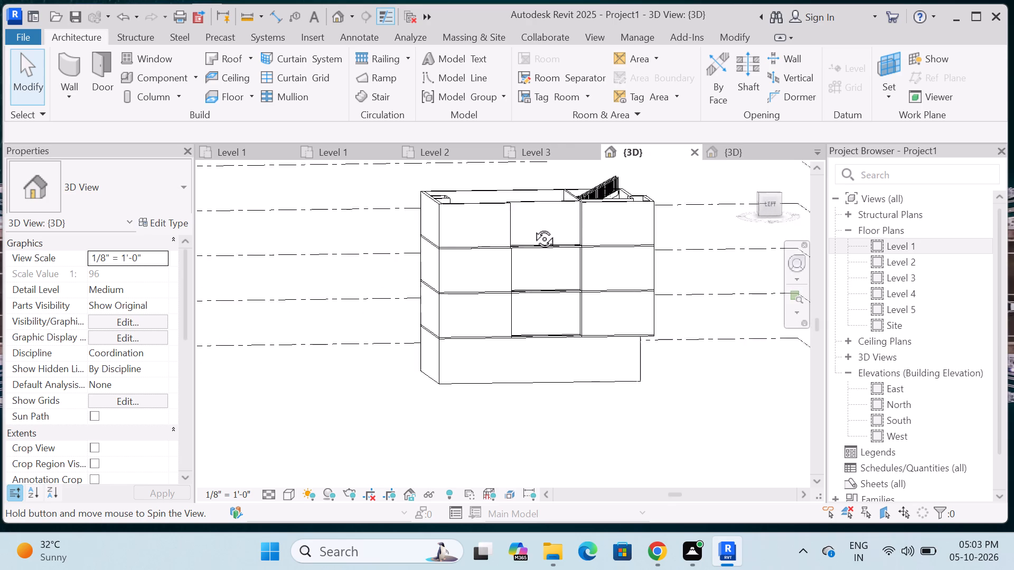
{"action": "middle_click_drag", "start_coordinate": [532, 227], "coordinate": [331, 468], "text": "shift"}
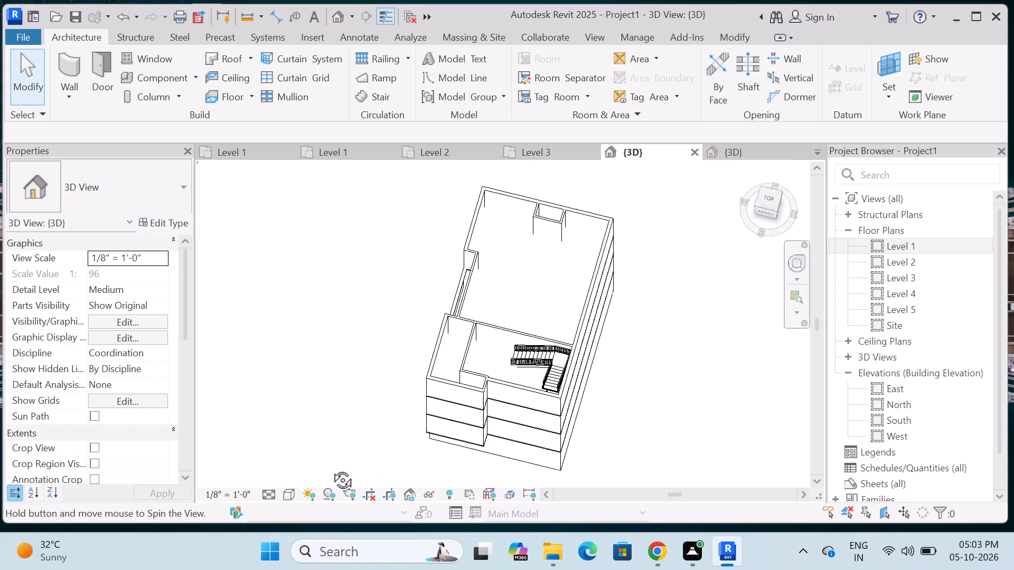
{"action": "middle_click_drag", "start_coordinate": [331, 468], "coordinate": [522, 296], "text": "shift"}
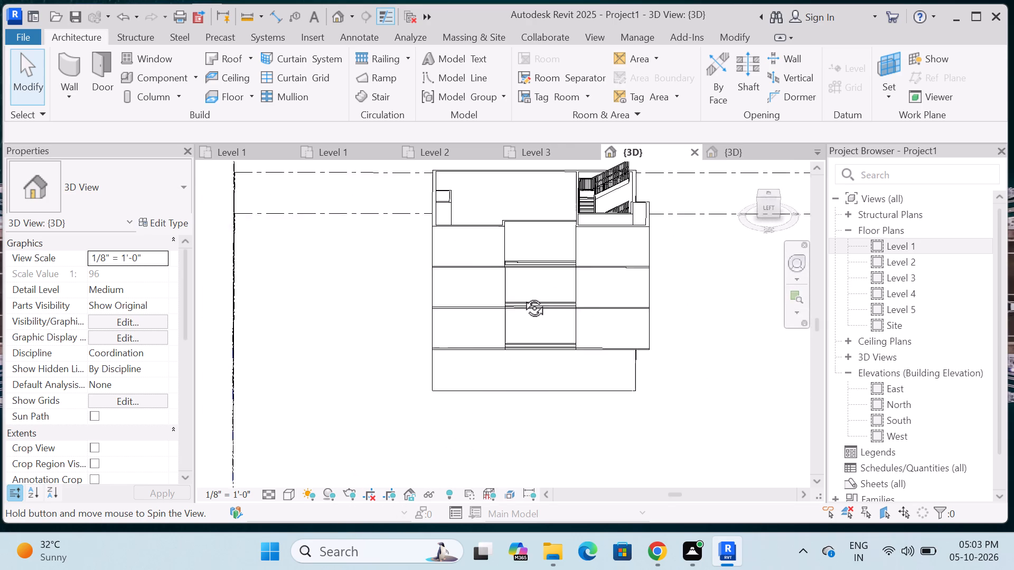
{"action": "middle_click_drag", "start_coordinate": [522, 296], "coordinate": [522, 224], "text": "shift"}
{"action": "middle_click_drag", "start_coordinate": [538, 469], "coordinate": [495, 467], "text": "shift"}
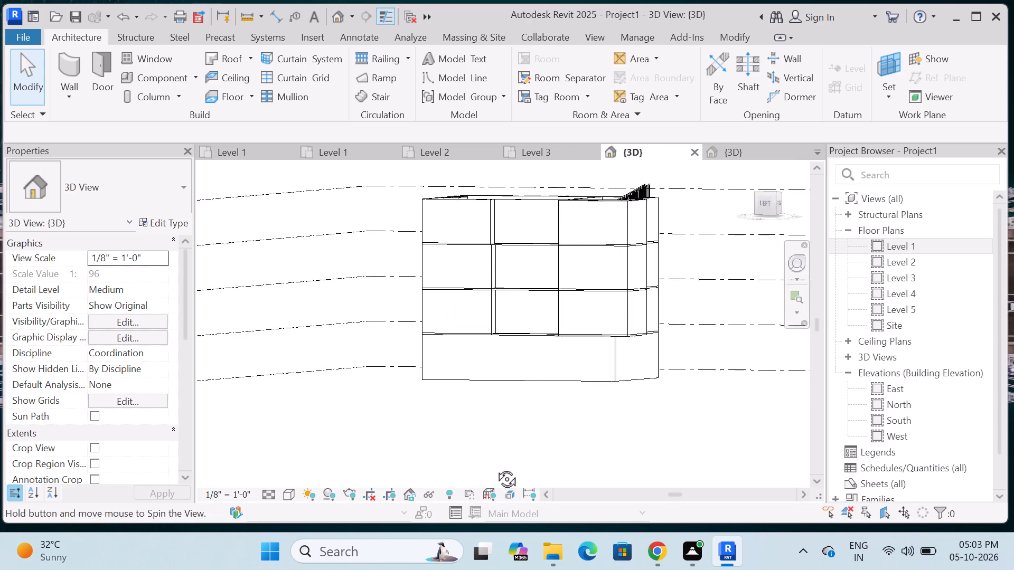
{"action": "middle_click_drag", "start_coordinate": [495, 467], "coordinate": [409, 484], "text": "shift"}
{"action": "scroll", "coordinate": [451, 193], "scroll_direction": "up", "scroll_amount": 3}
{"action": "scroll", "coordinate": [407, 286], "scroll_direction": "down", "scroll_amount": 4}
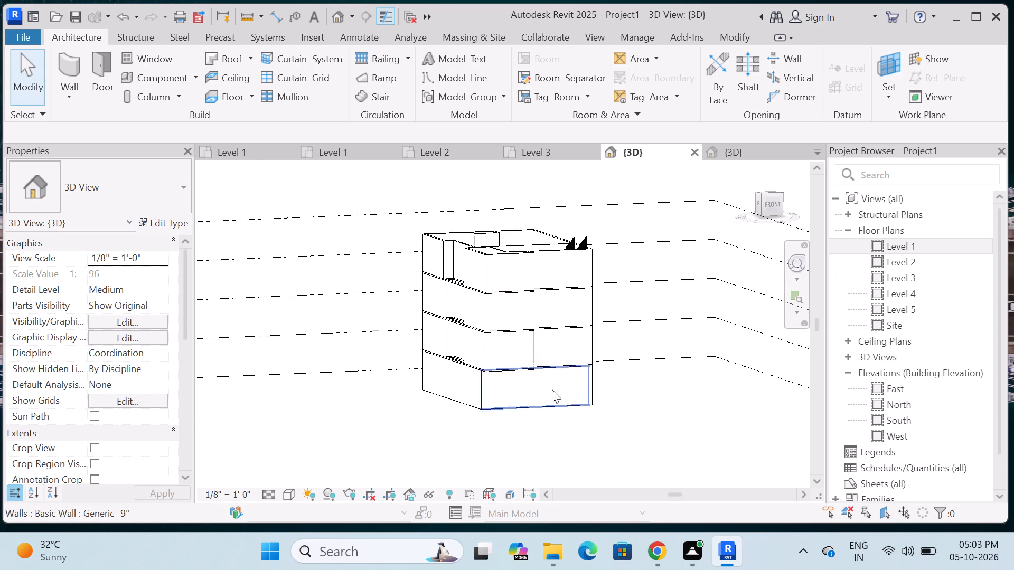
{"action": "middle_click_drag", "start_coordinate": [572, 436], "coordinate": [546, 435], "text": "shift"}
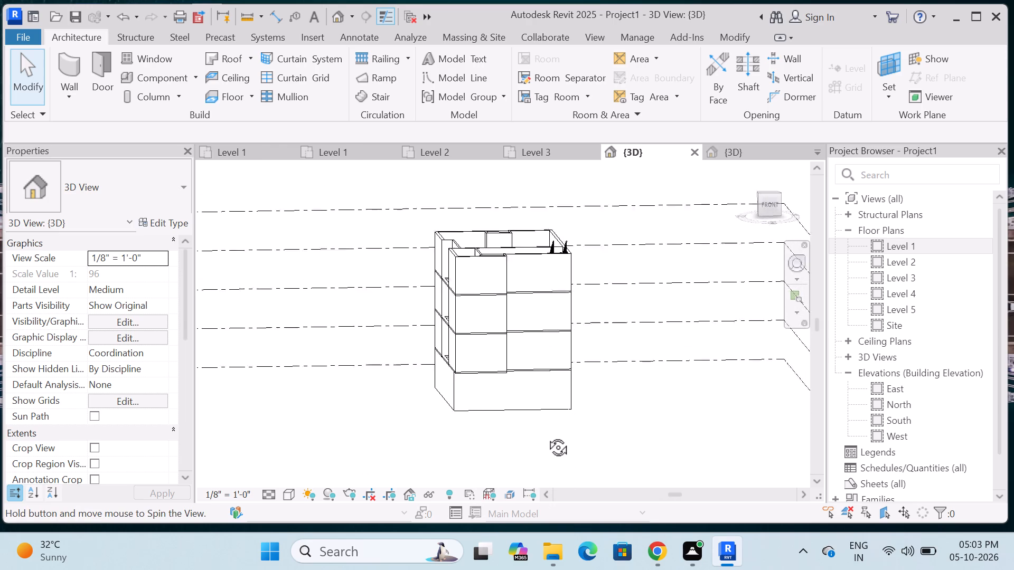
{"action": "middle_click_drag", "start_coordinate": [546, 435], "coordinate": [535, 429], "text": "shift"}
In the 3D view, set the unconnected height of the Level 4 front wall at the southwest projection to 4'-0".
{"action": "left_click", "coordinate": [472, 261]}
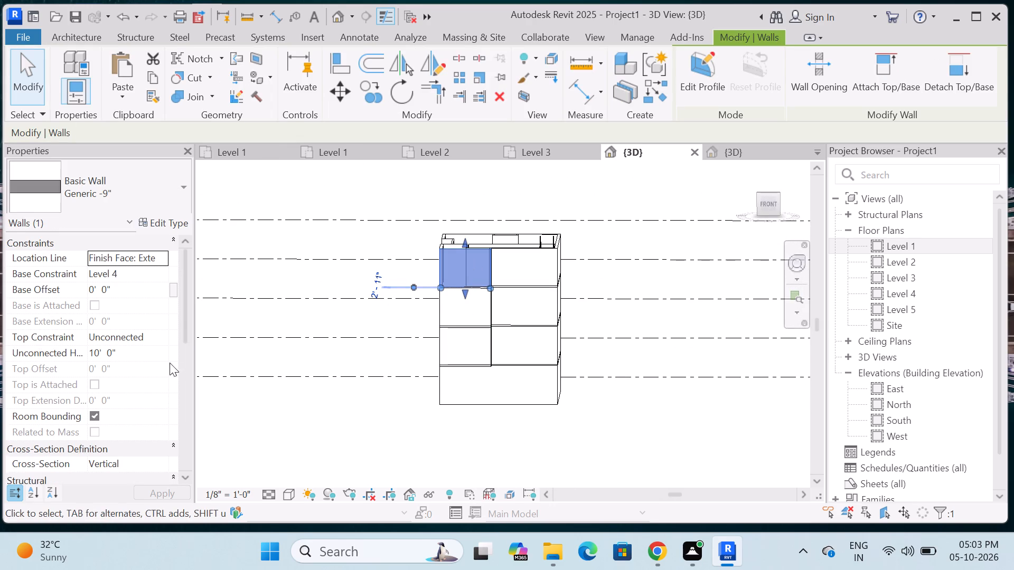
{"action": "left_click", "coordinate": [148, 356]}
{"action": "key", "text": "BackSpace"}
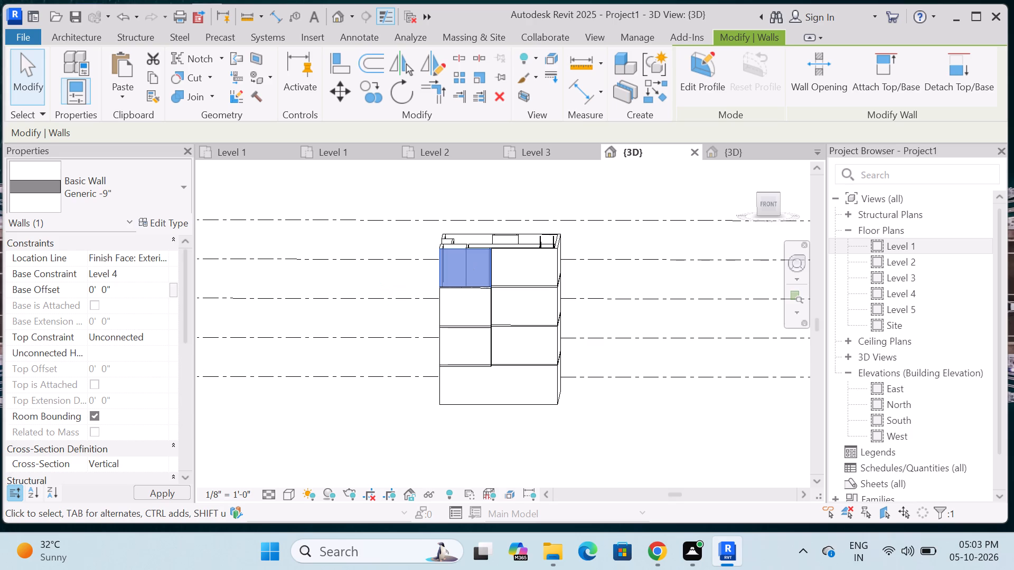
{"action": "key", "text": "4"}
{"action": "key", "text": "apostrophe"}
{"action": "key", "text": "Return"}
{"action": "left_click", "coordinate": [342, 515]}
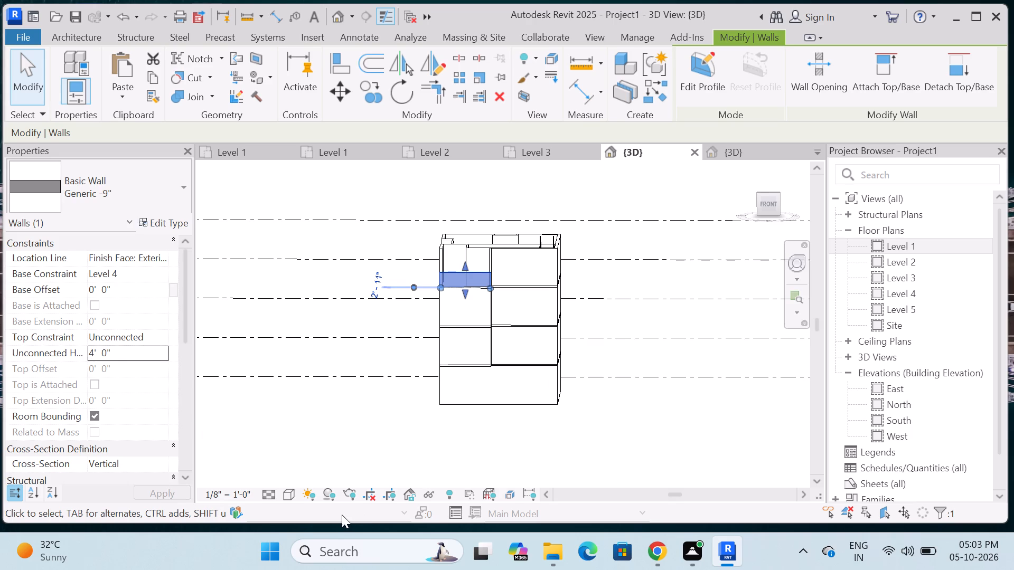
{"action": "left_click", "coordinate": [369, 457]}
Compare Project1's top storey with the 30x45 G+2 reference in 3D, examining the front and west terrace parapets.
{"action": "middle_click_drag", "start_coordinate": [380, 459], "coordinate": [461, 457], "text": "shift"}
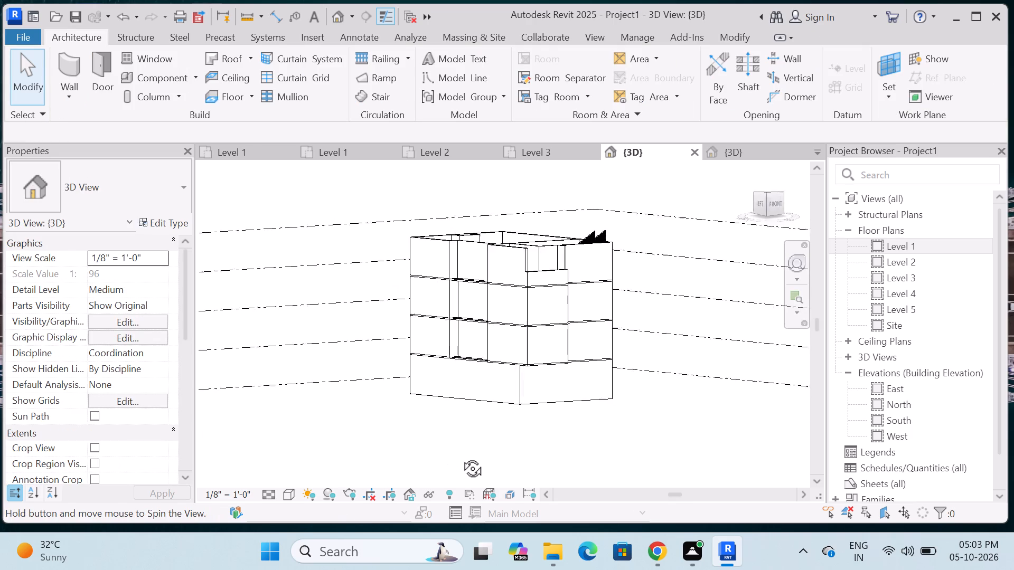
{"action": "middle_click_drag", "start_coordinate": [461, 457], "coordinate": [351, 477], "text": "shift"}
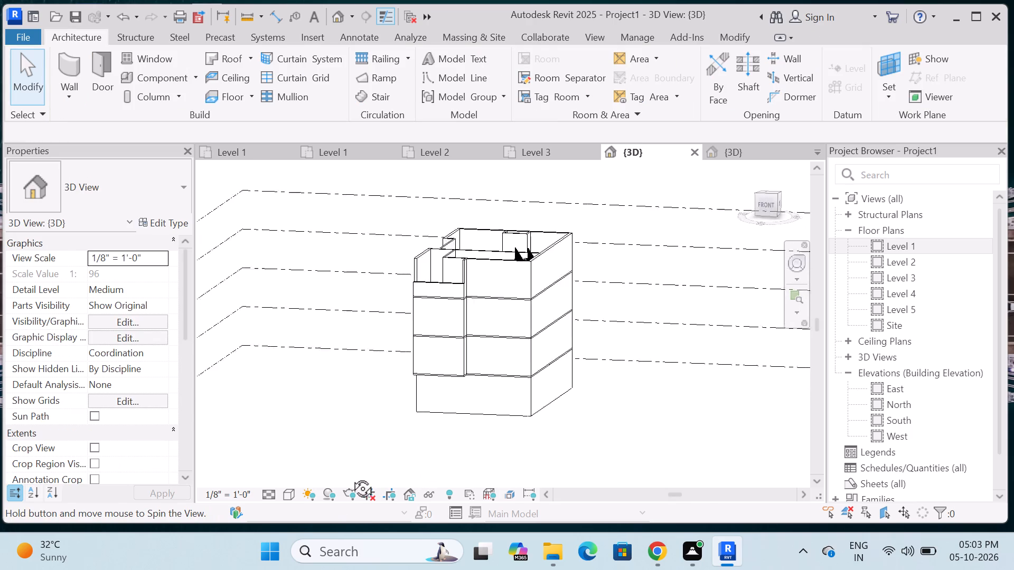
{"action": "middle_click_drag", "start_coordinate": [351, 477], "coordinate": [377, 464], "text": "shift"}
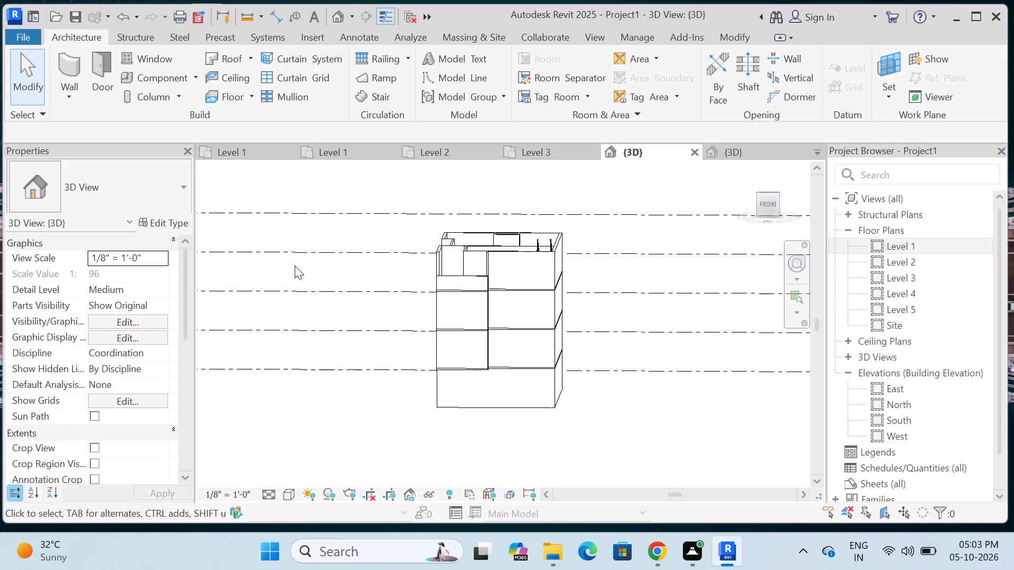
{"action": "left_click", "coordinate": [727, 157]}
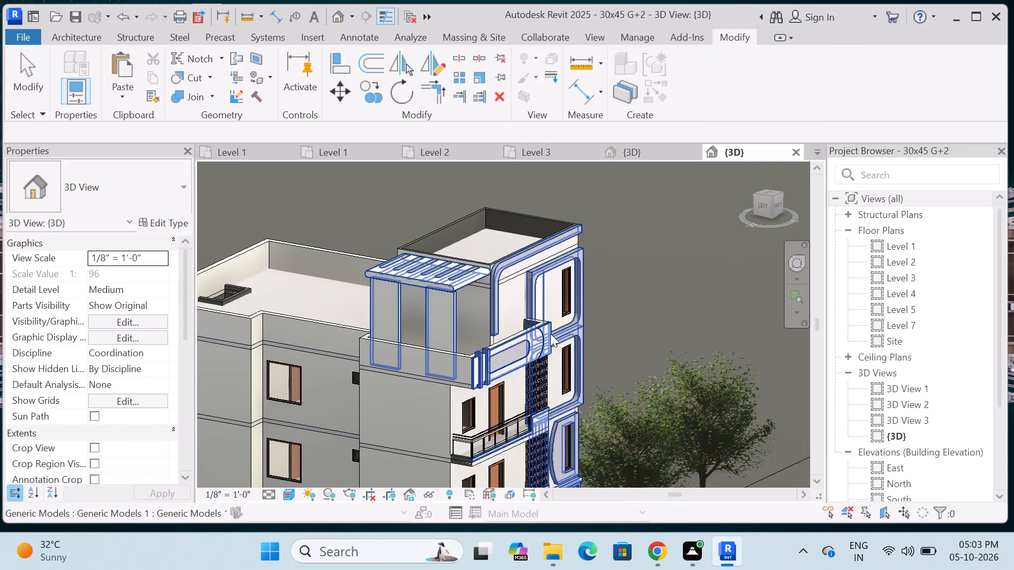
{"action": "scroll", "coordinate": [532, 386], "scroll_direction": "up", "scroll_amount": 7}
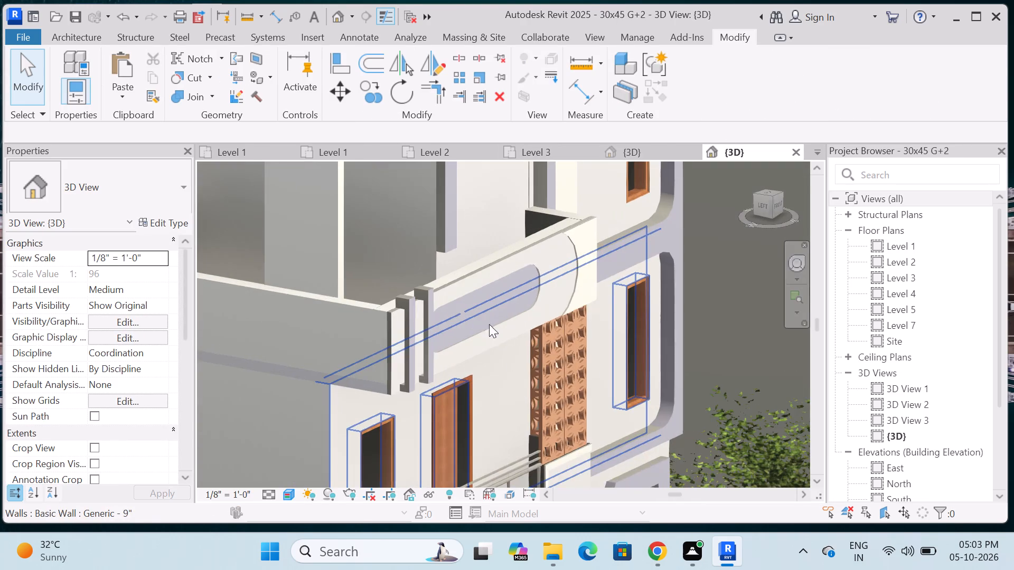
{"action": "scroll", "coordinate": [482, 318], "scroll_direction": "down", "scroll_amount": 10}
{"action": "middle_click_drag", "start_coordinate": [432, 342], "coordinate": [311, 302], "text": "shift"}
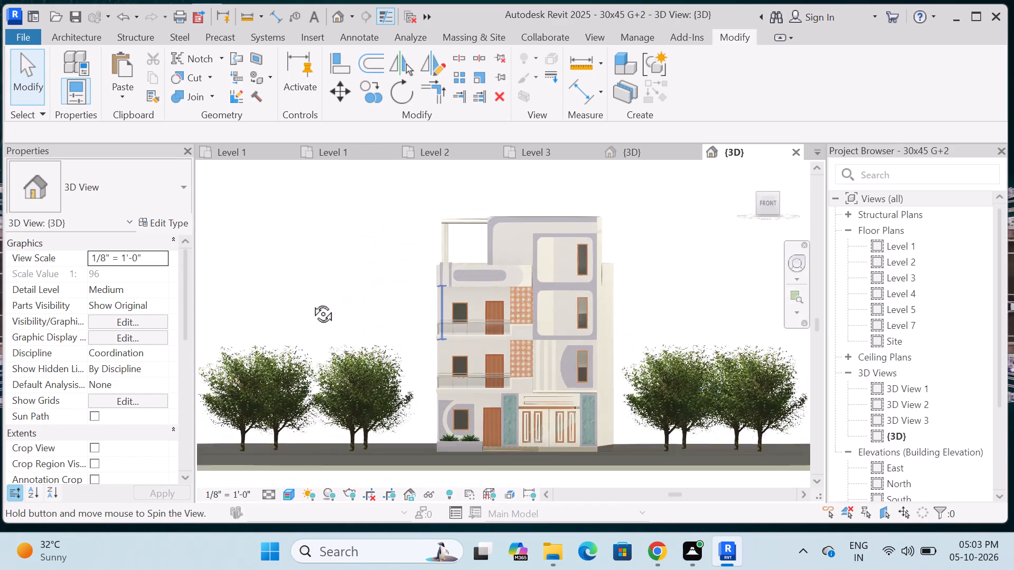
{"action": "middle_click_drag", "start_coordinate": [311, 302], "coordinate": [335, 327], "text": "shift"}
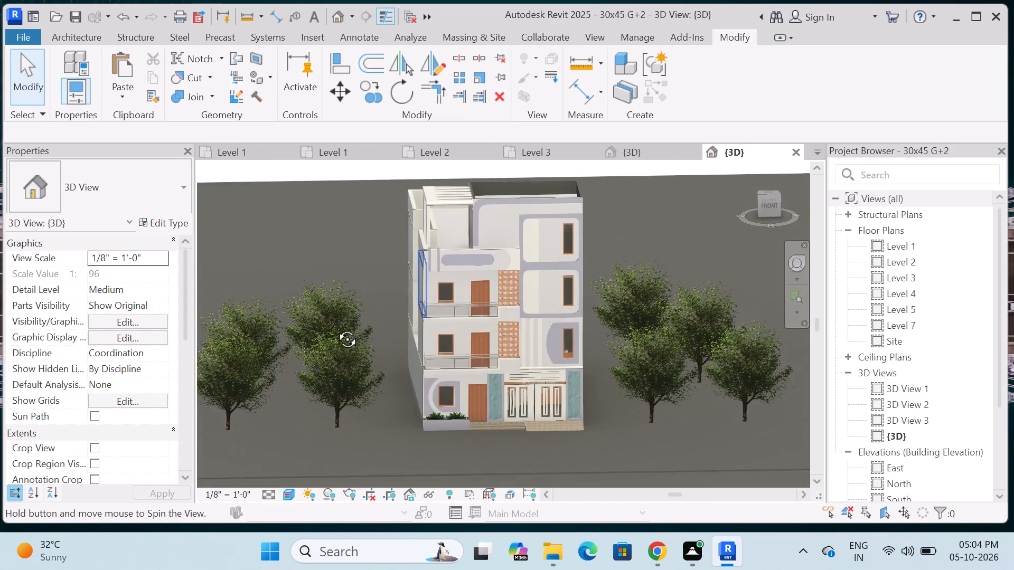
{"action": "middle_click_drag", "start_coordinate": [335, 327], "coordinate": [456, 320], "text": "shift"}
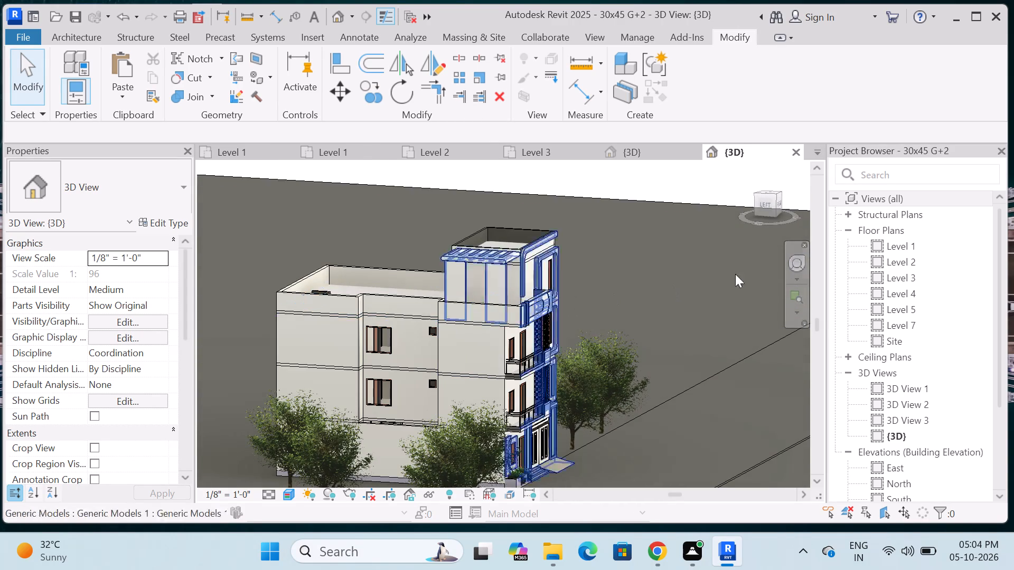
Examine the 30x45 G+2 reference's Level 4 plan for the terrace walls, stair room and duct, and recheck its 3D view.
{"action": "double_click", "coordinate": [912, 291]}
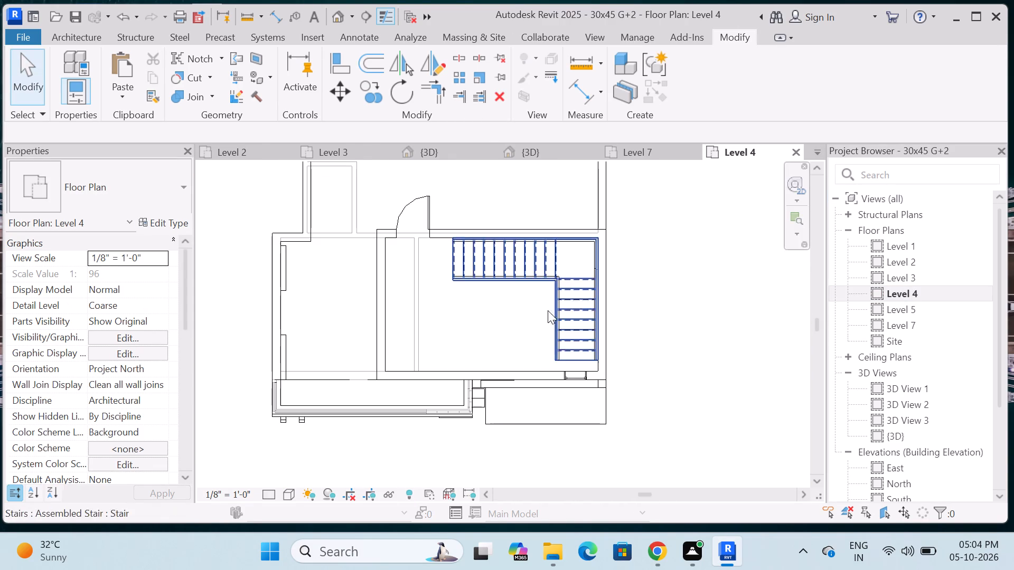
{"action": "scroll", "coordinate": [472, 305], "scroll_direction": "down", "scroll_amount": 3}
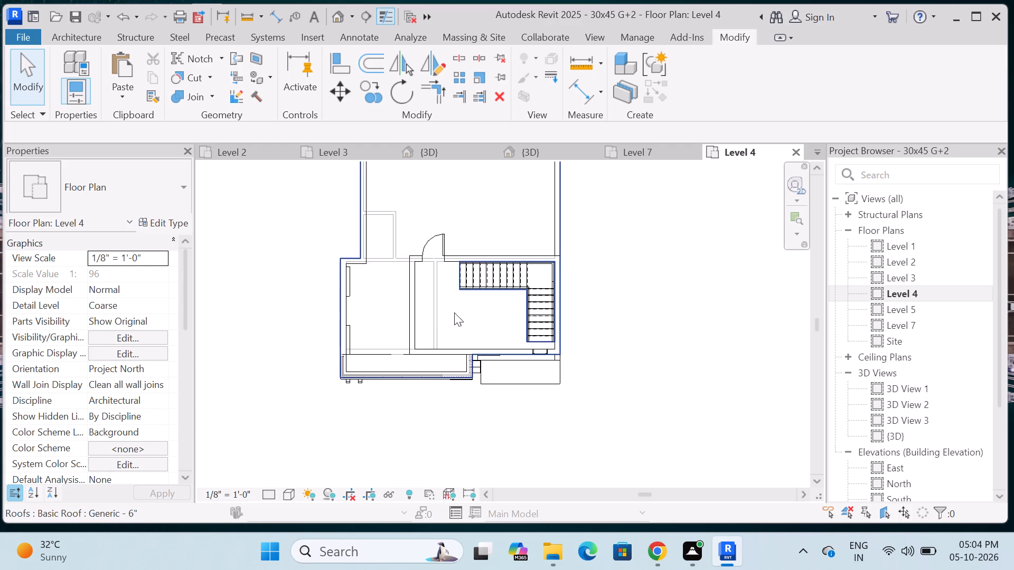
{"action": "scroll", "coordinate": [391, 327], "scroll_direction": "up", "scroll_amount": 4}
{"action": "scroll", "coordinate": [464, 277], "scroll_direction": "down", "scroll_amount": 3}
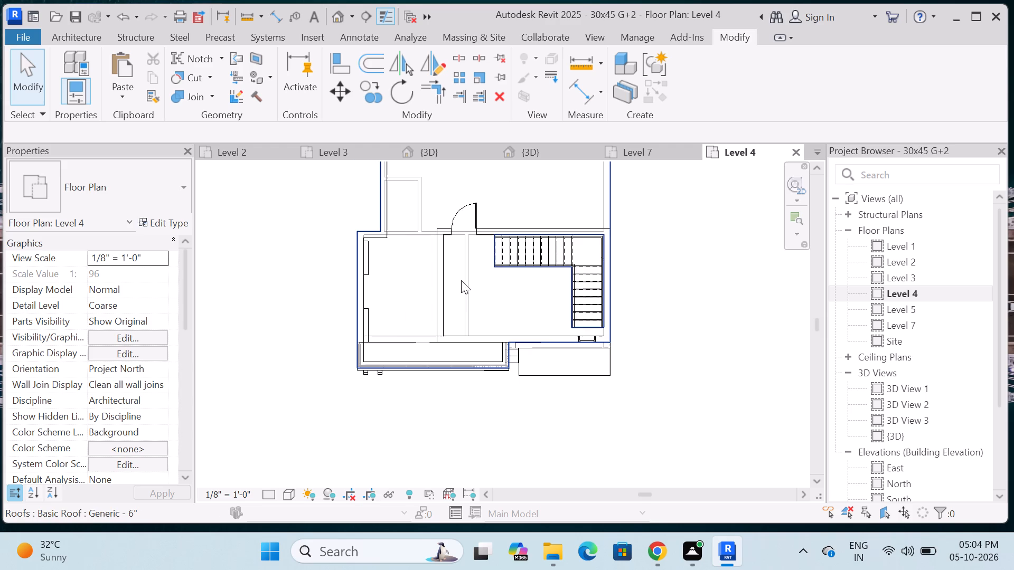
{"action": "scroll", "coordinate": [461, 280], "scroll_direction": "down", "scroll_amount": 4}
{"action": "scroll", "coordinate": [480, 241], "scroll_direction": "up", "scroll_amount": 4}
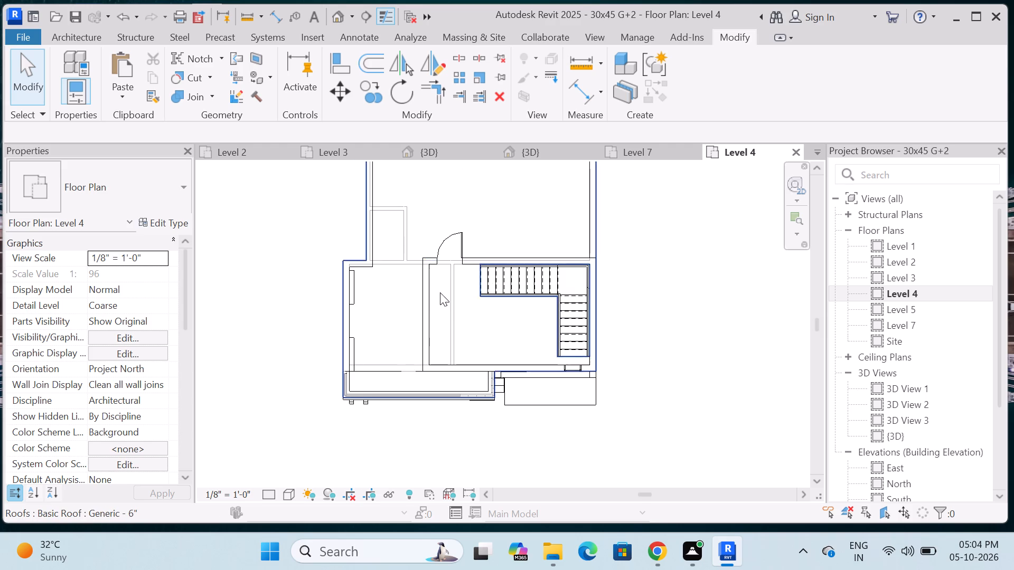
{"action": "scroll", "coordinate": [439, 306], "scroll_direction": "down", "scroll_amount": 7}
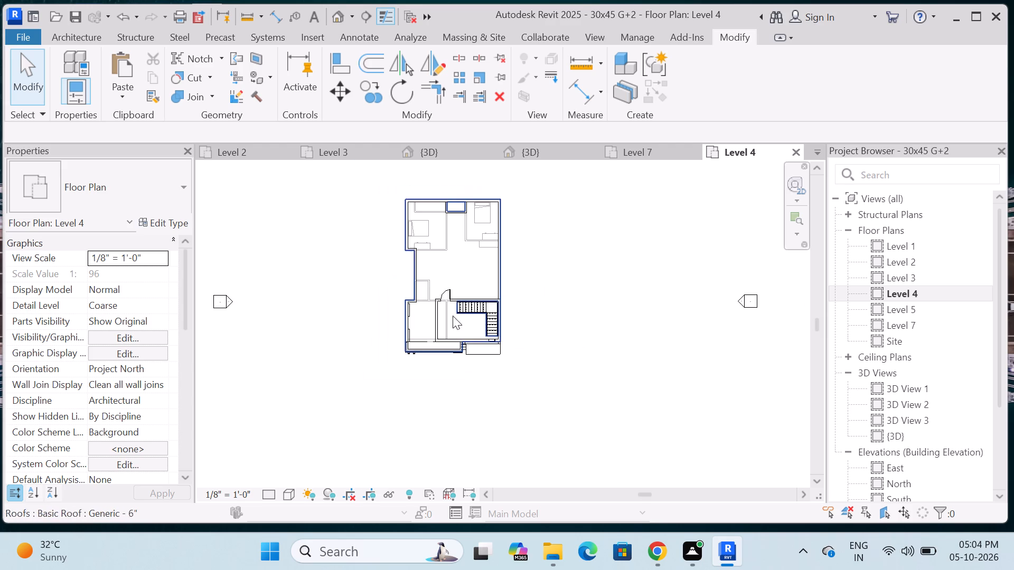
{"action": "scroll", "coordinate": [448, 209], "scroll_direction": "up", "scroll_amount": 4}
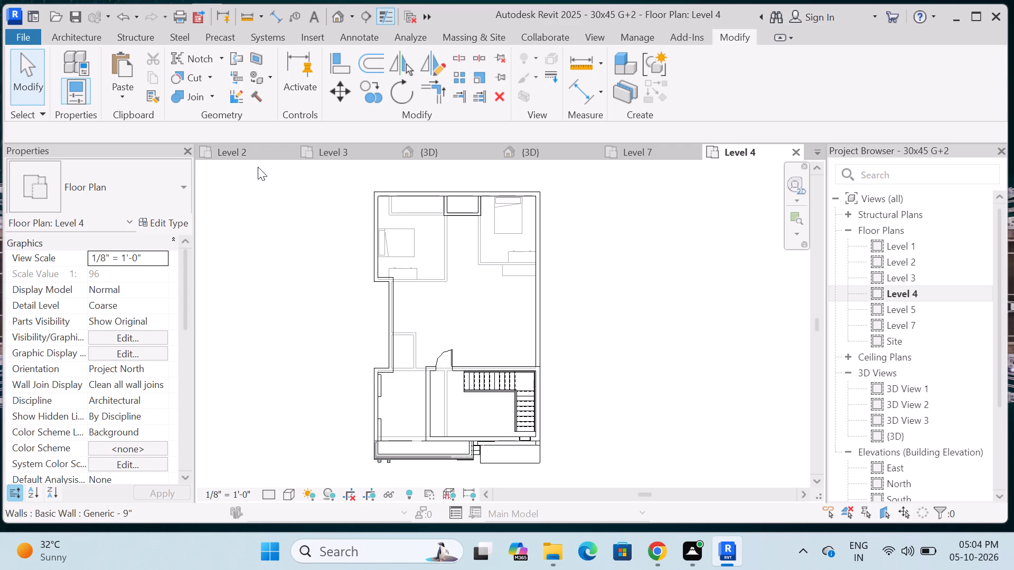
{"action": "left_click", "coordinate": [530, 156]}
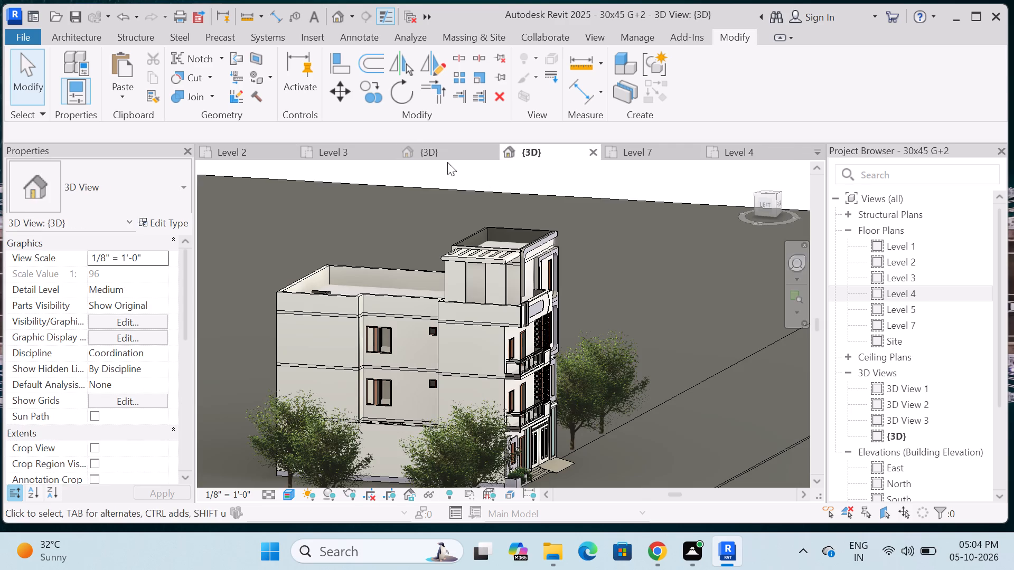
On Project1's Level 4 plan, split the east outer wall where the stair room's north wall meets it.
{"action": "left_click", "coordinate": [446, 158]}
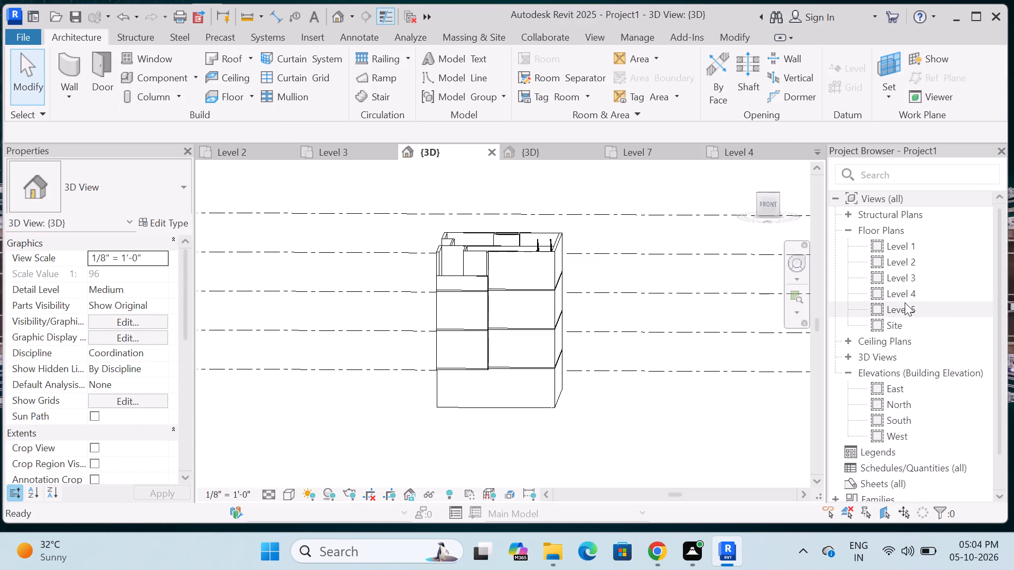
{"action": "double_click", "coordinate": [907, 296]}
{"action": "scroll", "coordinate": [531, 373], "scroll_direction": "down", "scroll_amount": 3}
{"action": "scroll", "coordinate": [571, 297], "scroll_direction": "up", "scroll_amount": 3}
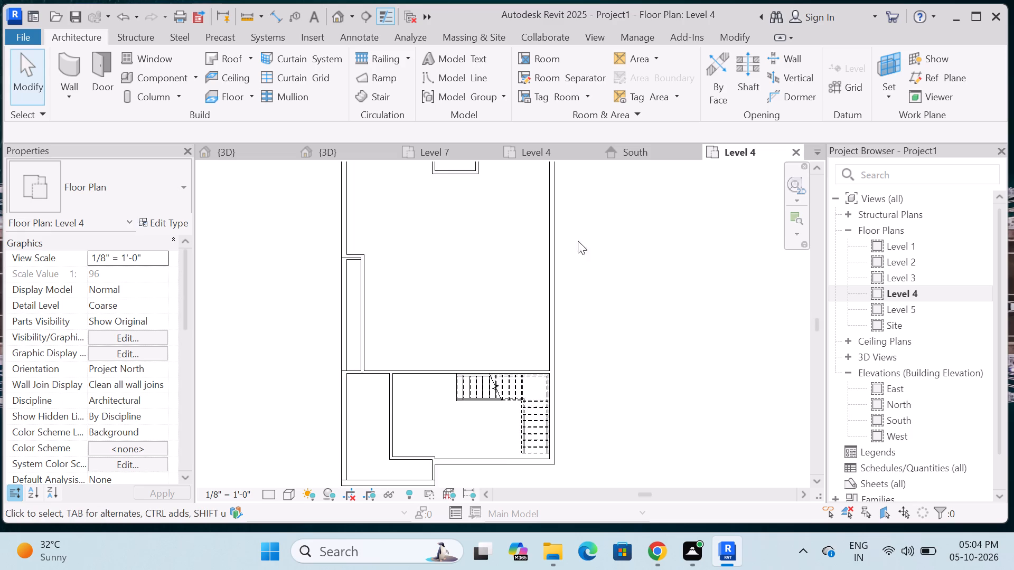
{"action": "left_click", "coordinate": [740, 30]}
{"action": "left_click", "coordinate": [463, 53]}
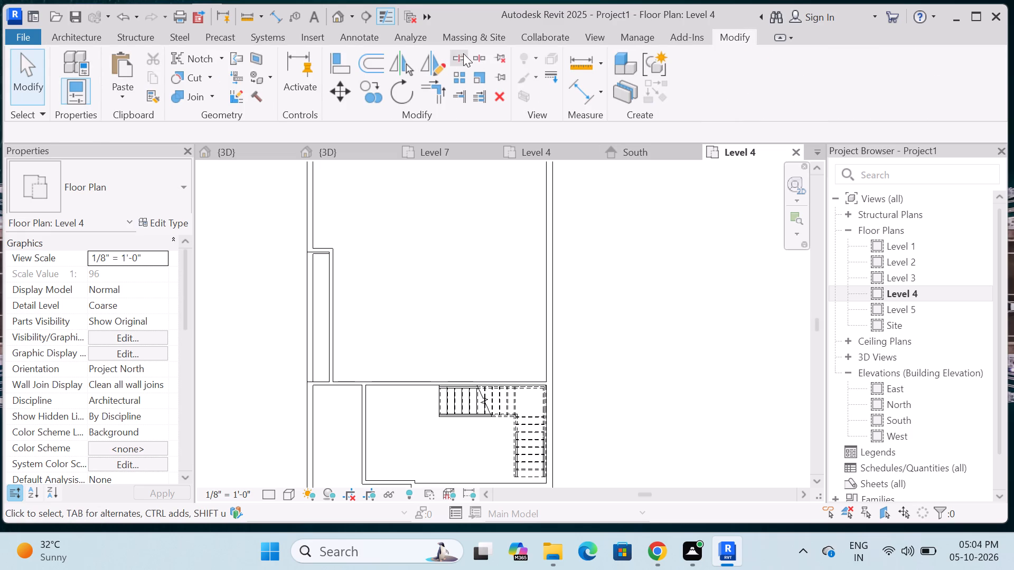
{"action": "scroll", "coordinate": [537, 429], "scroll_direction": "up", "scroll_amount": 5}
{"action": "scroll", "coordinate": [554, 351], "scroll_direction": "up", "scroll_amount": 14}
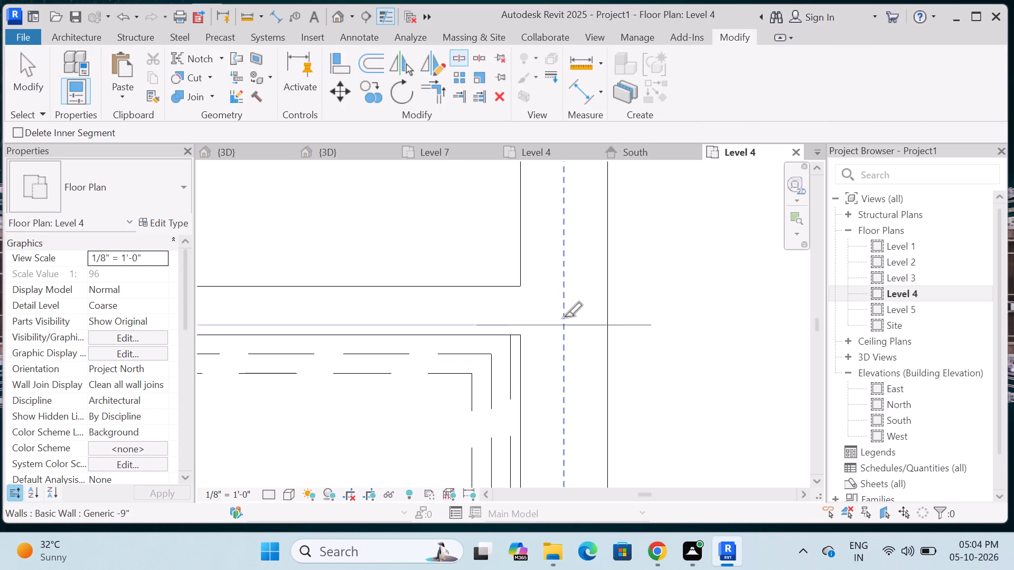
{"action": "left_click", "coordinate": [558, 286]}
{"action": "scroll", "coordinate": [554, 335], "scroll_direction": "down", "scroll_amount": 8}
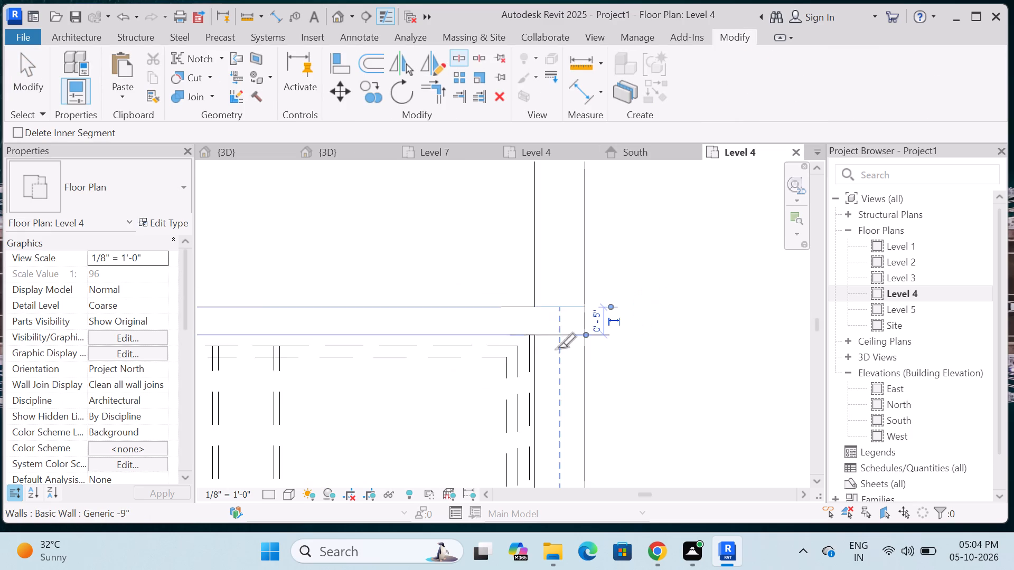
{"action": "scroll", "coordinate": [558, 348], "scroll_direction": "down", "scroll_amount": 17}
{"action": "key", "text": "Escape"}
{"action": "key", "text": "Escape"}
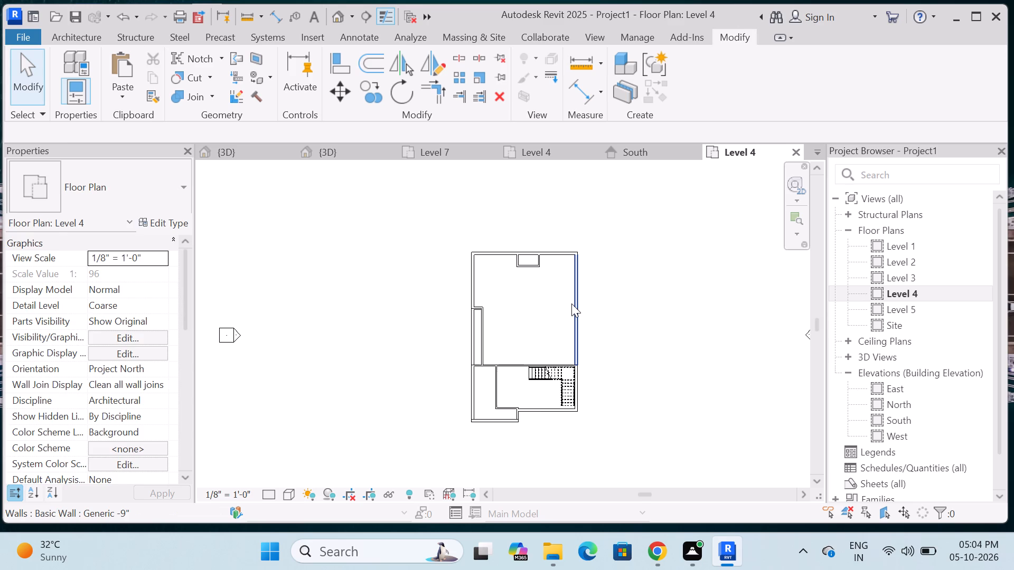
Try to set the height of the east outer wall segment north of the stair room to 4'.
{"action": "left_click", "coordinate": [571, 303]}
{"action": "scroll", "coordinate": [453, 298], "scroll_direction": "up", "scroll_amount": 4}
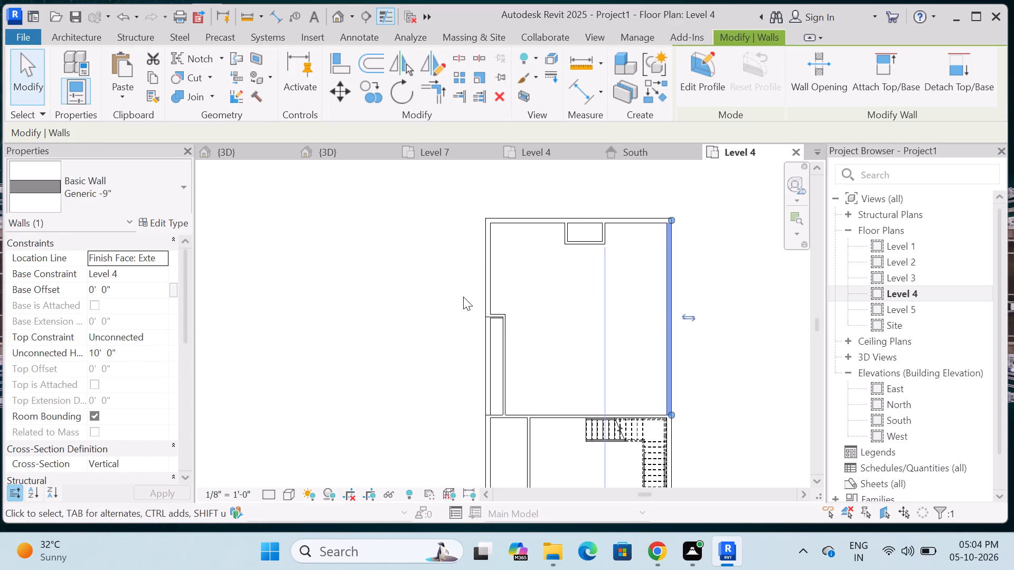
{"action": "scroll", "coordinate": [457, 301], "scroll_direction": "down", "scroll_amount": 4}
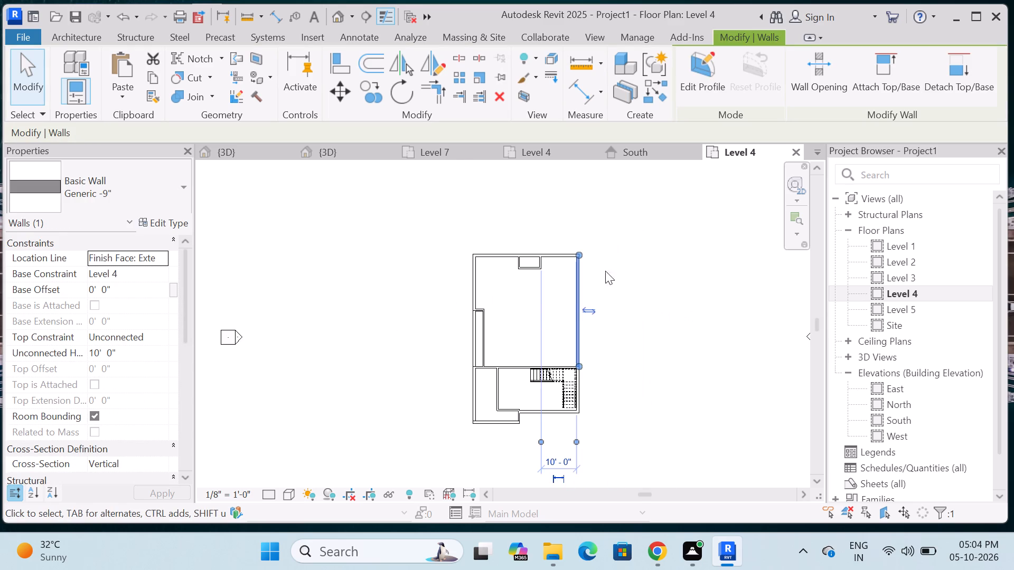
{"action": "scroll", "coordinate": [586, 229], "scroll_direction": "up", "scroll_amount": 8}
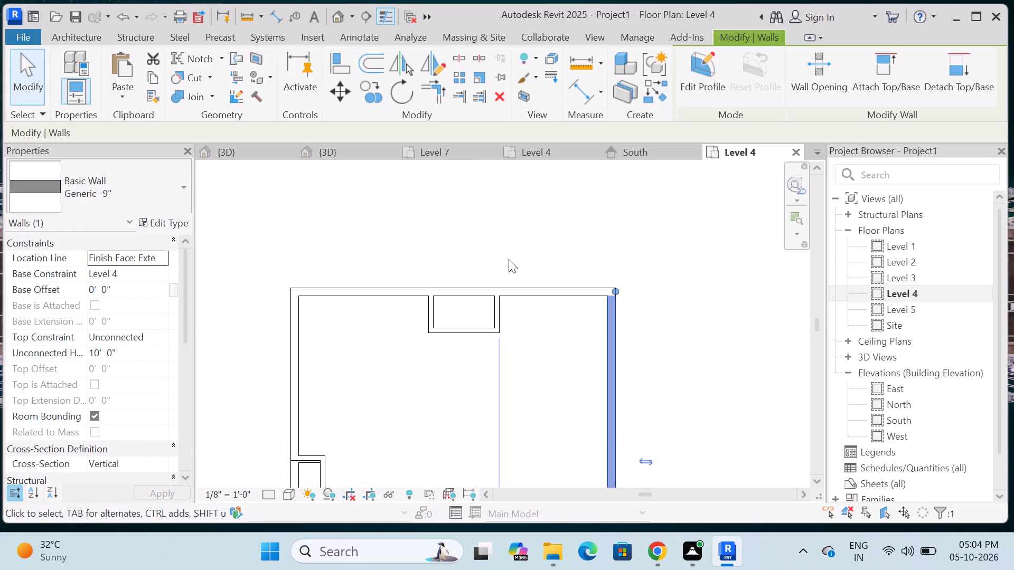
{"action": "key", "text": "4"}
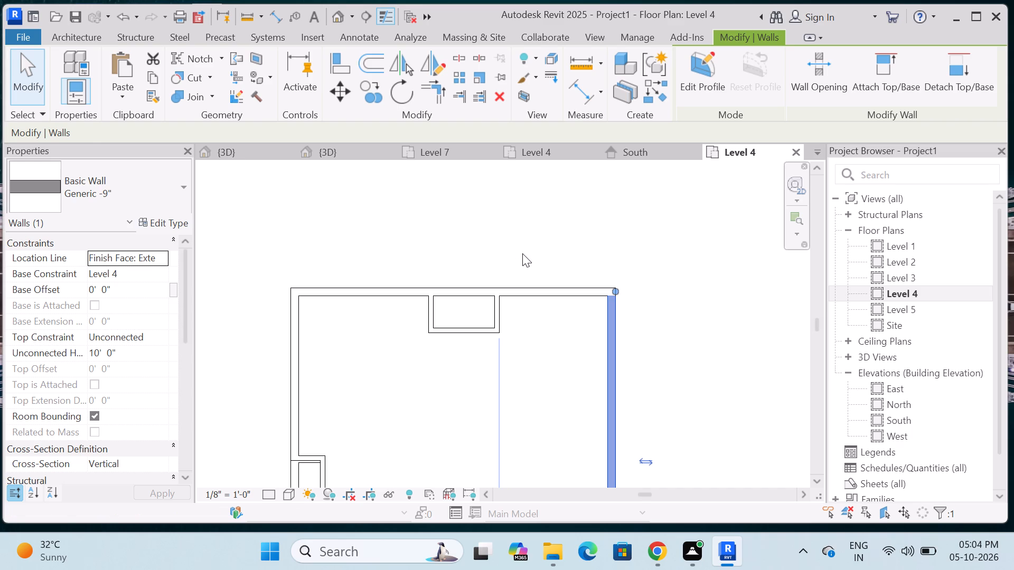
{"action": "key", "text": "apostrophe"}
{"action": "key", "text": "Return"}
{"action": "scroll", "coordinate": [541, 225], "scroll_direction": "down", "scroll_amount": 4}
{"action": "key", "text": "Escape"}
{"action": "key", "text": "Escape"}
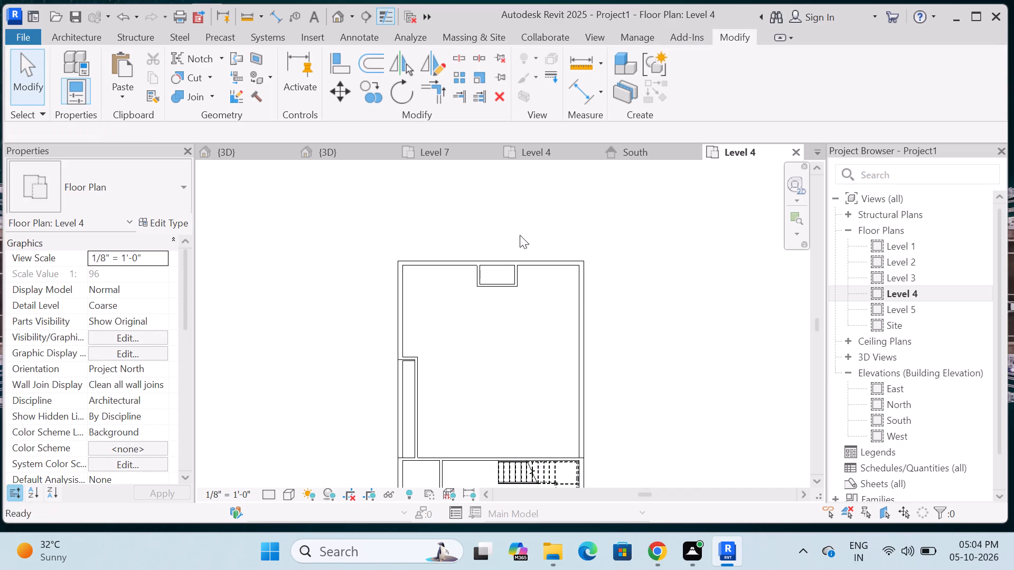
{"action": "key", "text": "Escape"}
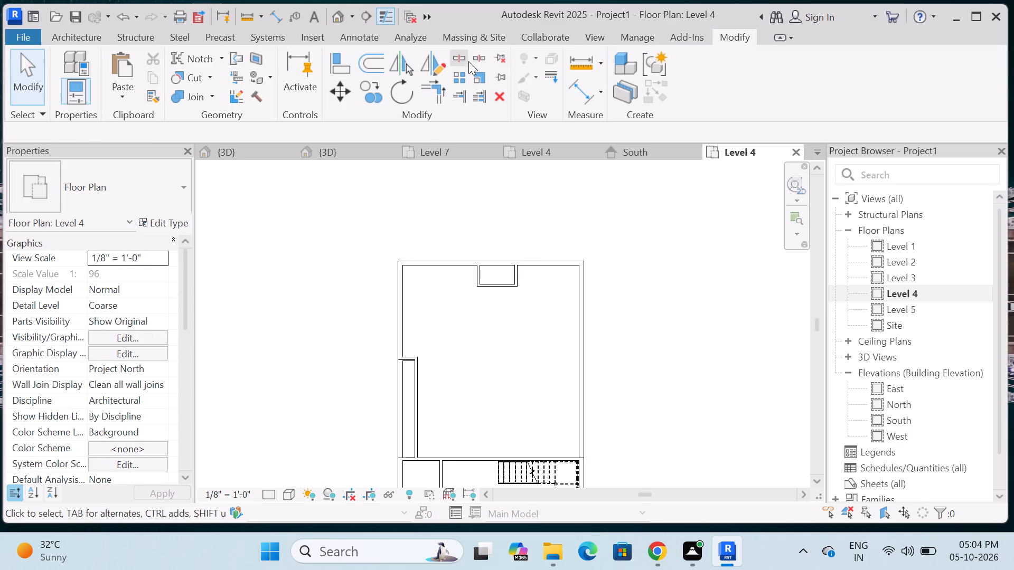
Split the Level 4 north outer wall at both sides of the small compartment midway along it.
{"action": "left_click", "coordinate": [468, 58]}
{"action": "scroll", "coordinate": [515, 262], "scroll_direction": "up", "scroll_amount": 18}
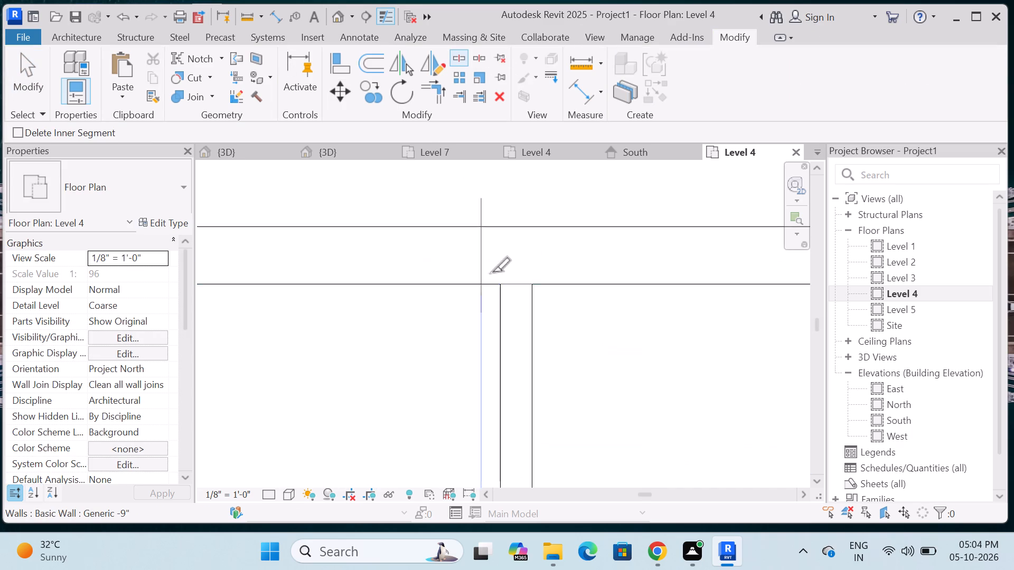
{"action": "left_click", "coordinate": [533, 261]}
{"action": "scroll", "coordinate": [541, 259], "scroll_direction": "down", "scroll_amount": 10}
{"action": "scroll", "coordinate": [409, 261], "scroll_direction": "up", "scroll_amount": 5}
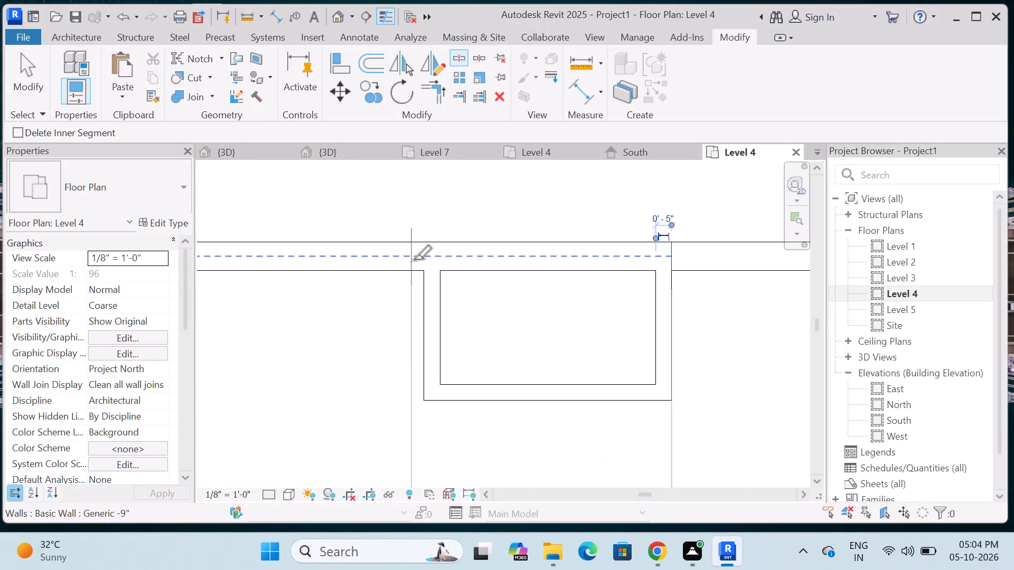
{"action": "scroll", "coordinate": [414, 260], "scroll_direction": "up", "scroll_amount": 2}
{"action": "left_click", "coordinate": [426, 254]}
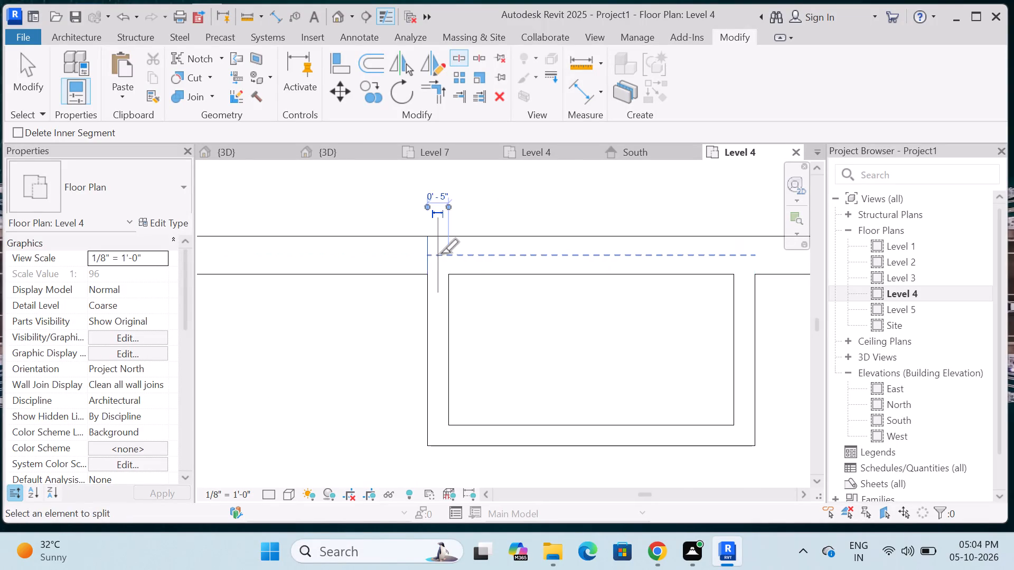
{"action": "scroll", "coordinate": [442, 253], "scroll_direction": "down", "scroll_amount": 9}
{"action": "key", "text": "Escape"}
{"action": "scroll", "coordinate": [463, 220], "scroll_direction": "down", "scroll_amount": 11}
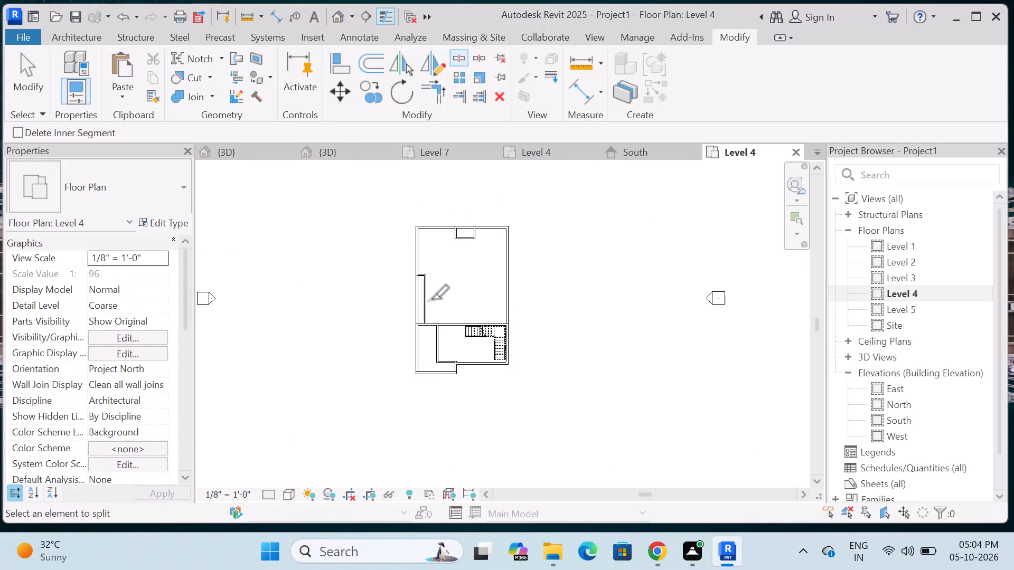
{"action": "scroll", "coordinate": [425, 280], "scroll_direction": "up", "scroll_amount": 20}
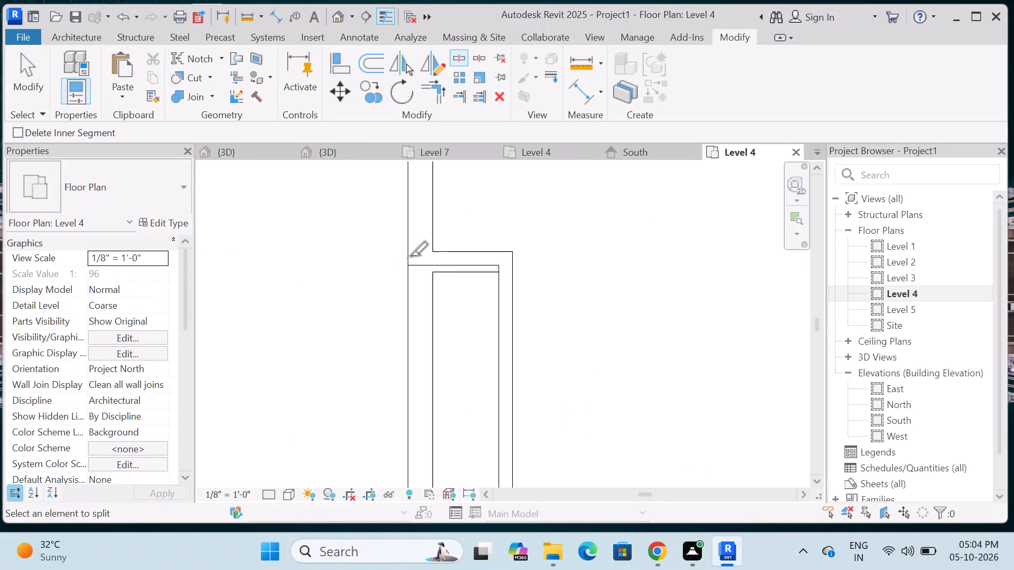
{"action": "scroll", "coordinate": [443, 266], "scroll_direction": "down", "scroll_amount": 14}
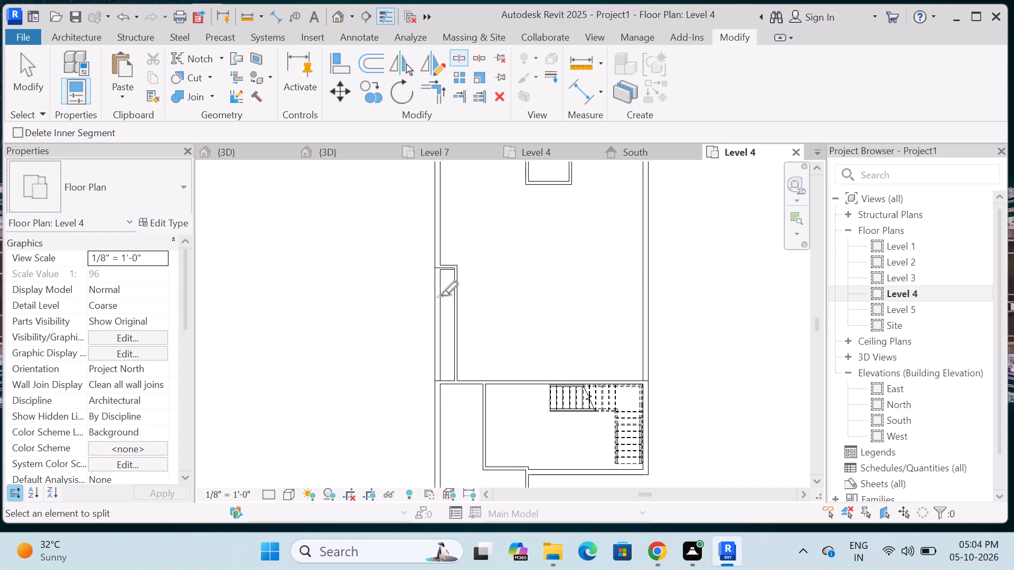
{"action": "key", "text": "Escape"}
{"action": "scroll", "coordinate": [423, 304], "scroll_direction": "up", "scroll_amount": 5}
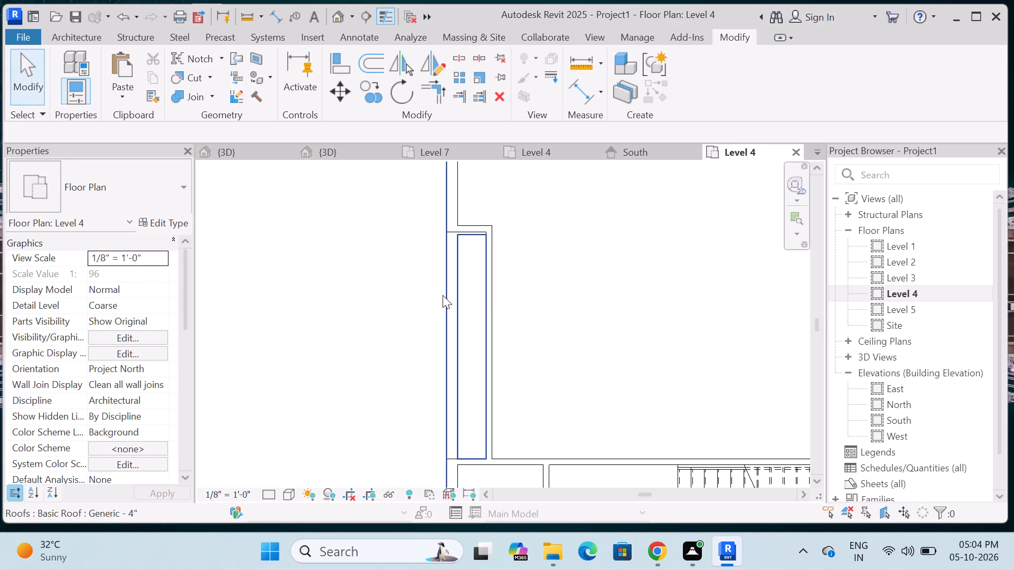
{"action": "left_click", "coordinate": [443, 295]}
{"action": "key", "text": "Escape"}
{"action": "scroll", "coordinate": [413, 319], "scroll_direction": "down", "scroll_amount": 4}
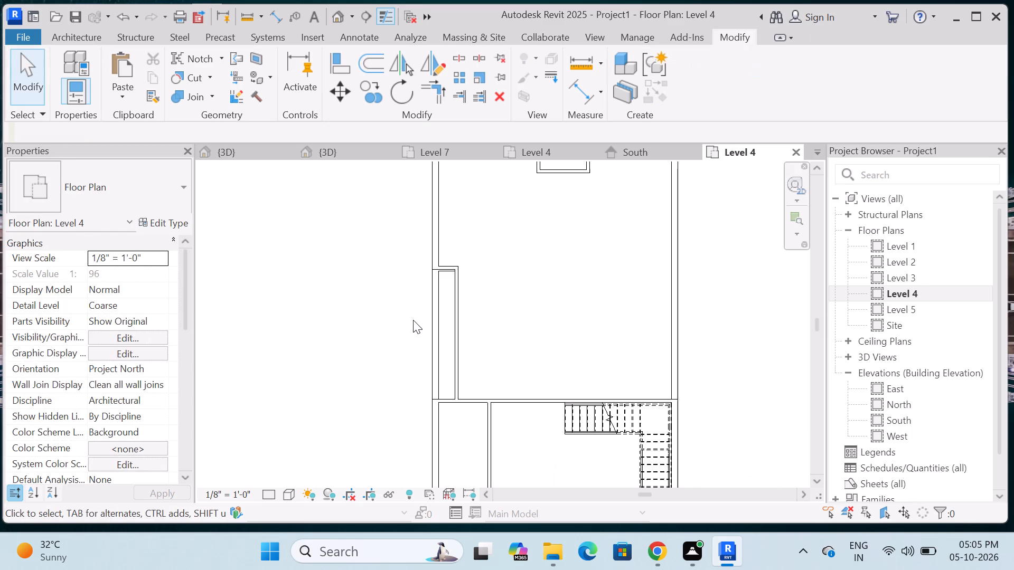
Set the unconnected height to 4' for the two north wall segments beside the small compartment and the northern west and east outer walls.
{"action": "scroll", "coordinate": [409, 321], "scroll_direction": "down", "scroll_amount": 9}
{"action": "scroll", "coordinate": [462, 279], "scroll_direction": "up", "scroll_amount": 5}
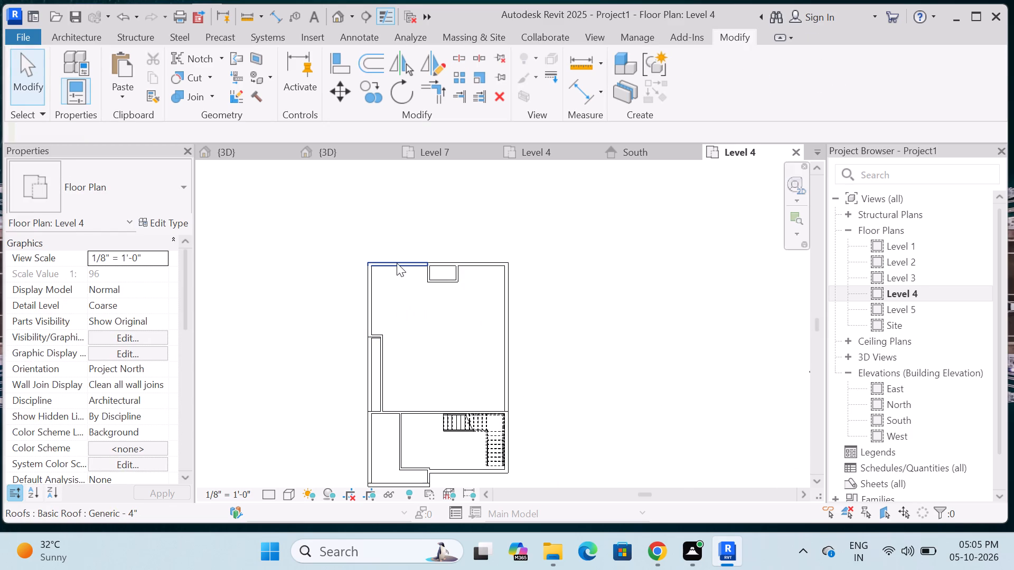
{"action": "left_click", "coordinate": [397, 263]}
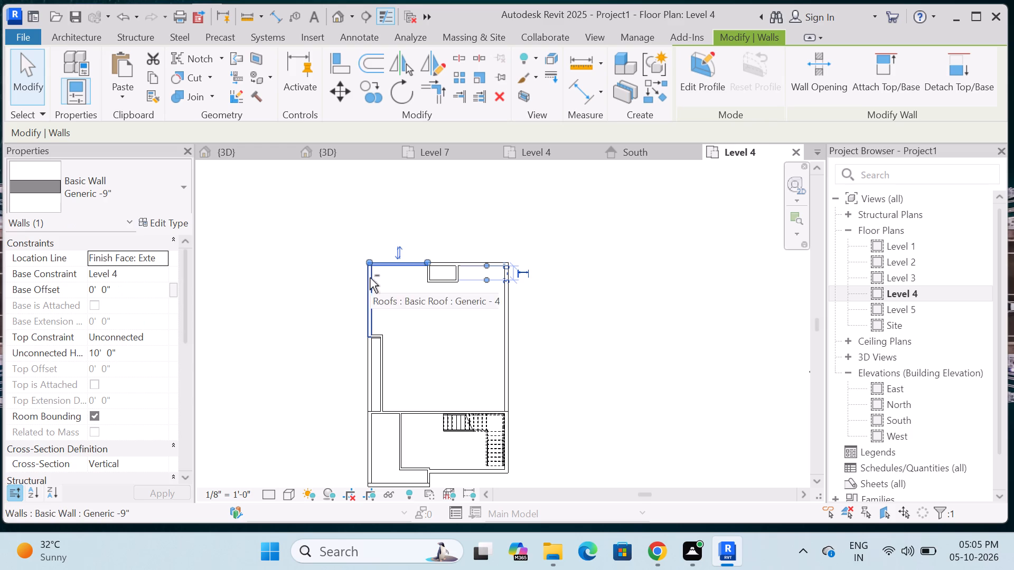
{"action": "scroll", "coordinate": [373, 289], "scroll_direction": "up", "scroll_amount": 4}
{"action": "left_click", "coordinate": [368, 289], "text": "ctrl"}
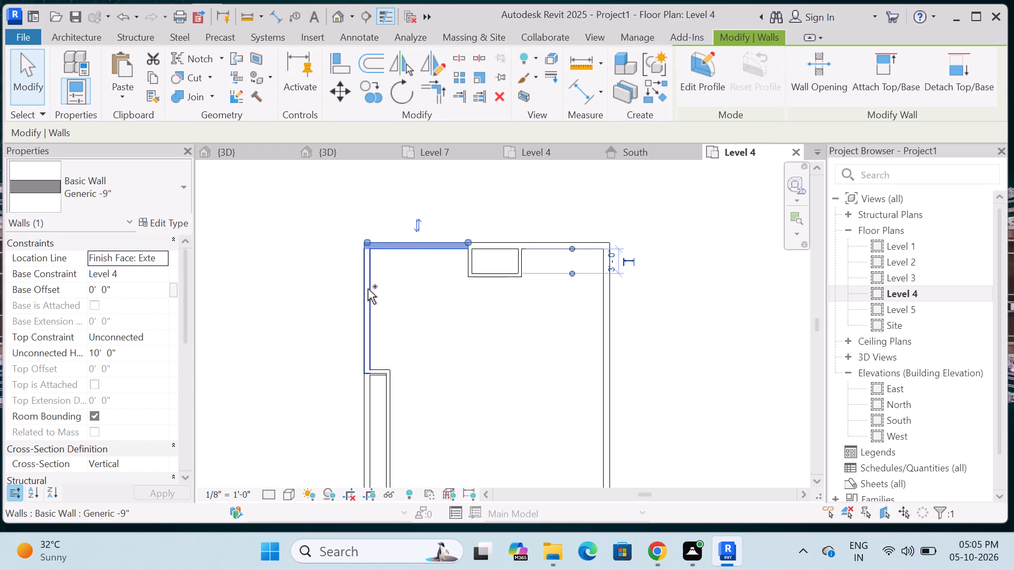
{"action": "left_click", "coordinate": [558, 242], "text": "ctrl"}
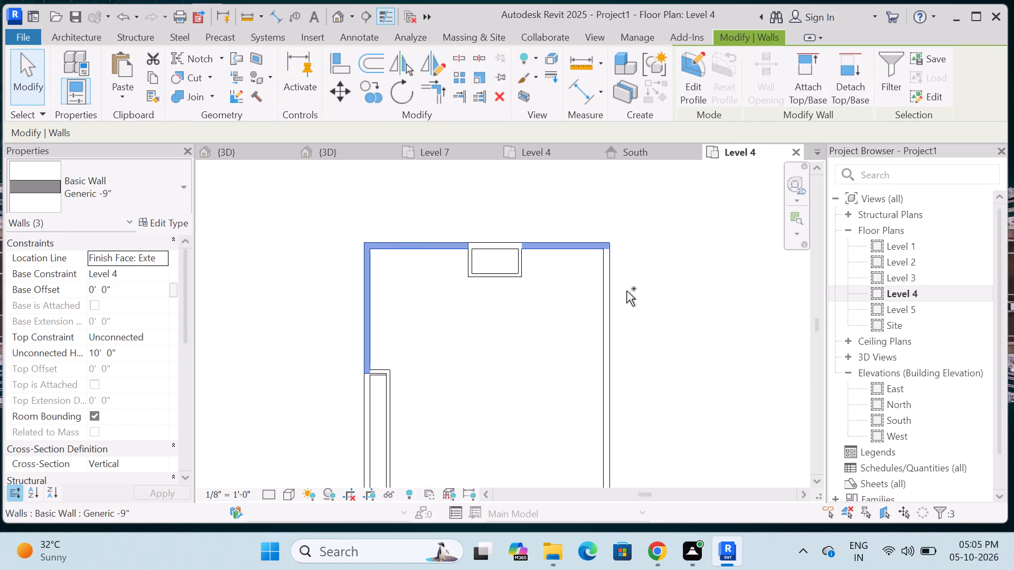
{"action": "left_click", "coordinate": [613, 291], "text": "ctrl"}
{"action": "left_click", "coordinate": [146, 354]}
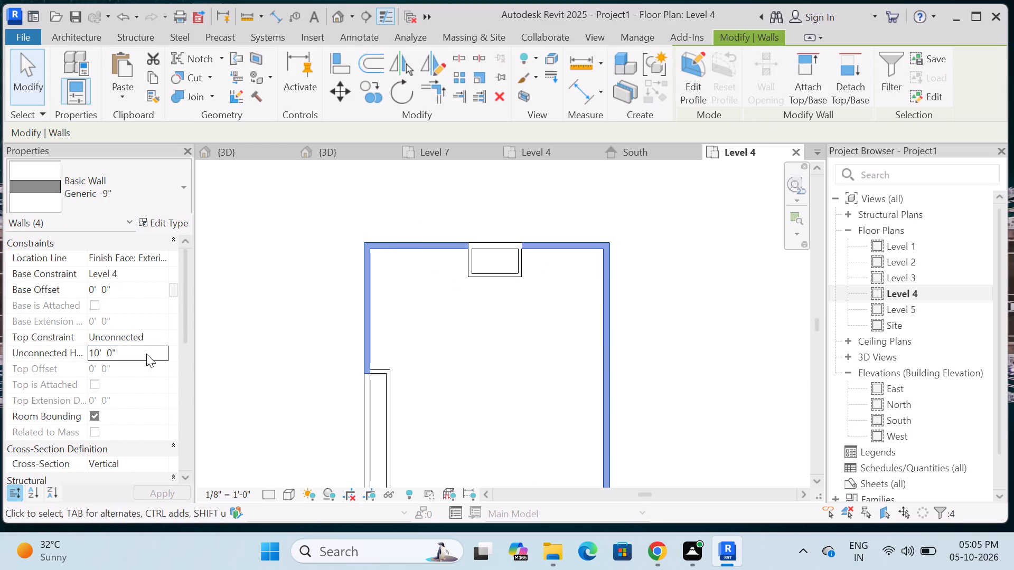
{"action": "key", "text": "BackSpace"}
{"action": "type", "text": "4'"}
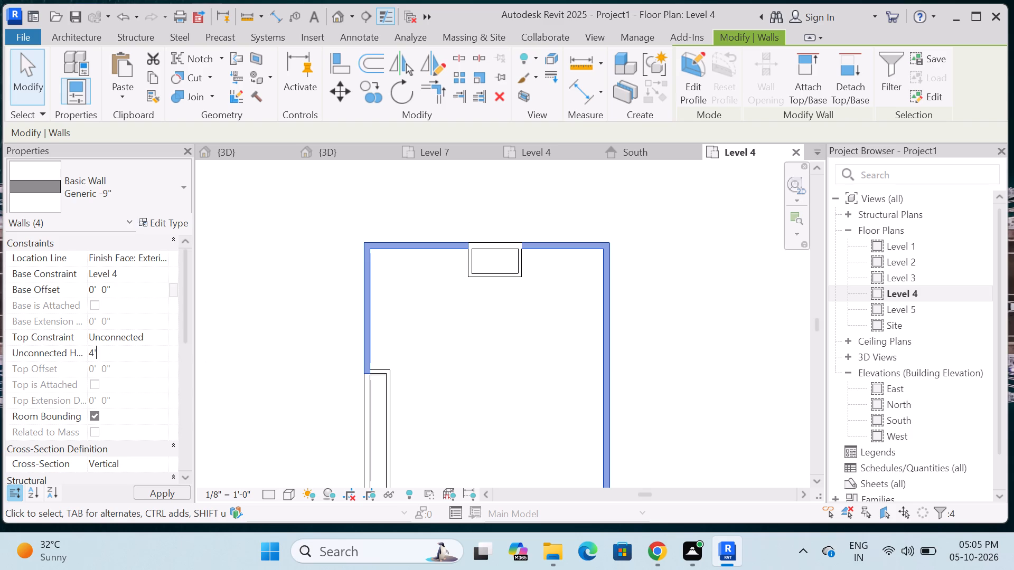
{"action": "key", "text": "Return"}
Set the unconnected height of the west outer wall segment south of the stair room's north wall line to 4'.
{"action": "scroll", "coordinate": [399, 184], "scroll_direction": "down", "scroll_amount": 10}
{"action": "scroll", "coordinate": [407, 281], "scroll_direction": "up", "scroll_amount": 6}
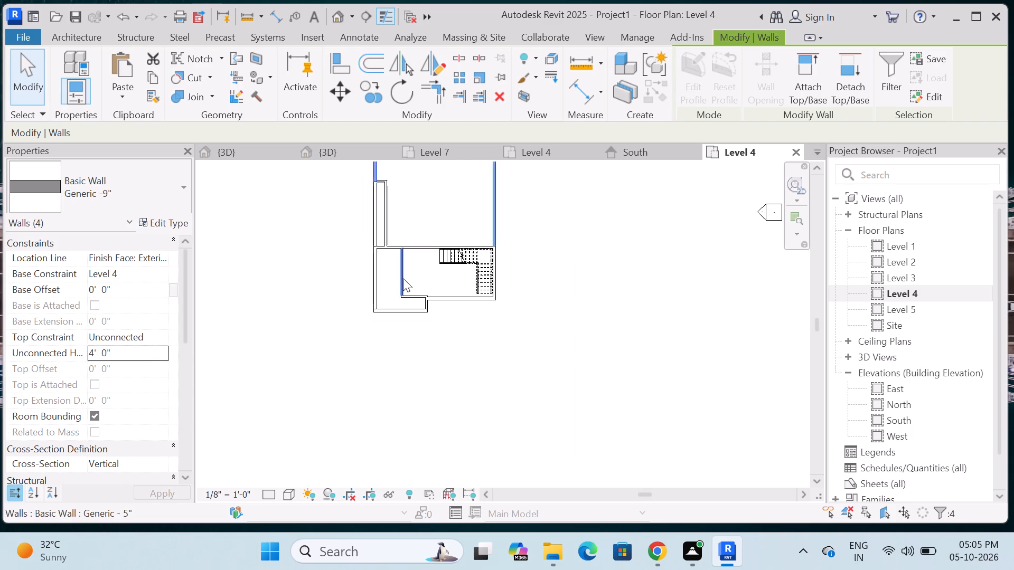
{"action": "scroll", "coordinate": [403, 278], "scroll_direction": "up", "scroll_amount": 5}
{"action": "key", "text": "Escape"}
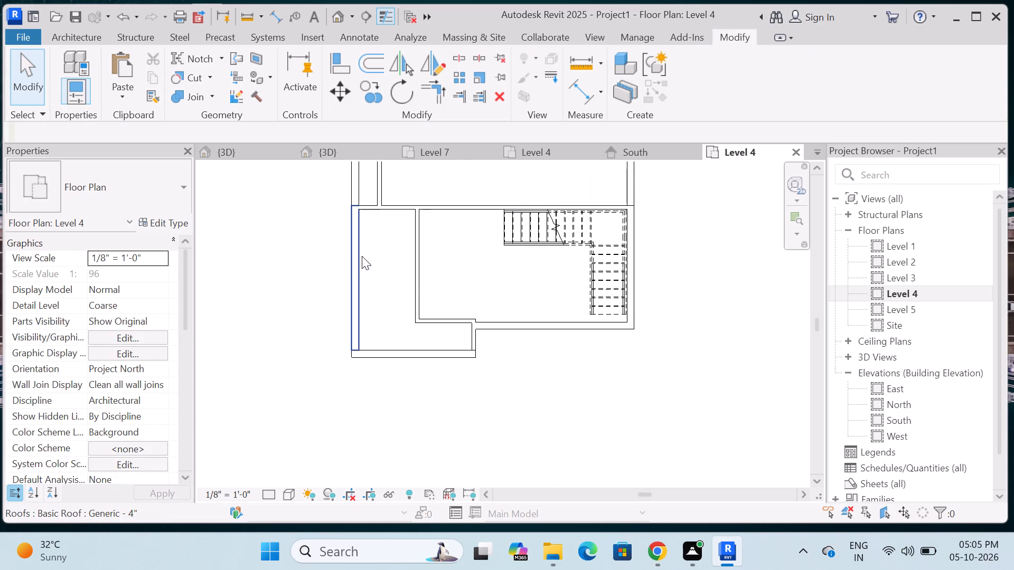
{"action": "left_click", "coordinate": [354, 257]}
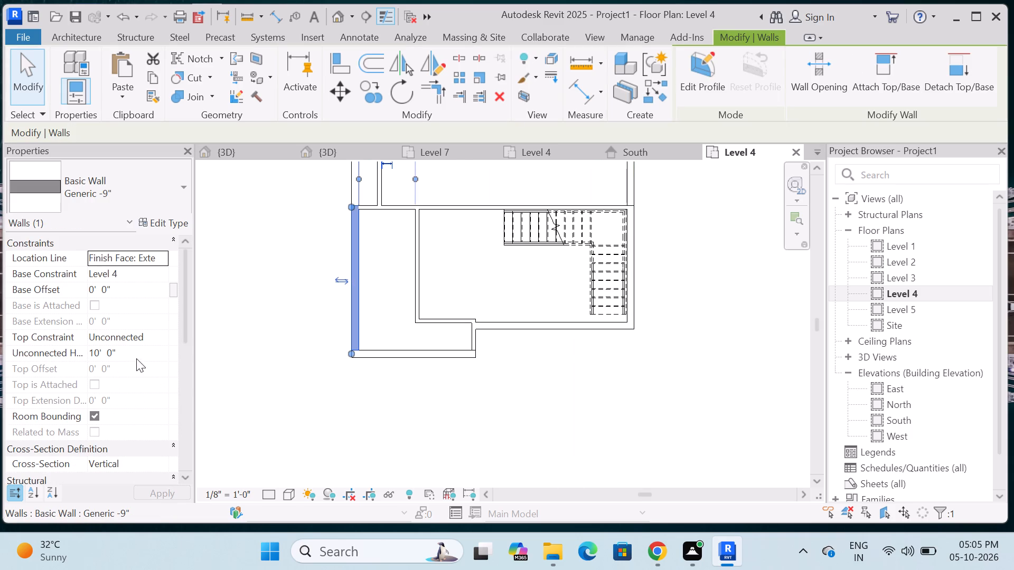
{"action": "left_click", "coordinate": [135, 358]}
{"action": "key", "text": "BackSpace"}
{"action": "type", "text": "4'"}
{"action": "key", "text": "Return"}
{"action": "scroll", "coordinate": [489, 320], "scroll_direction": "up", "scroll_amount": 5}
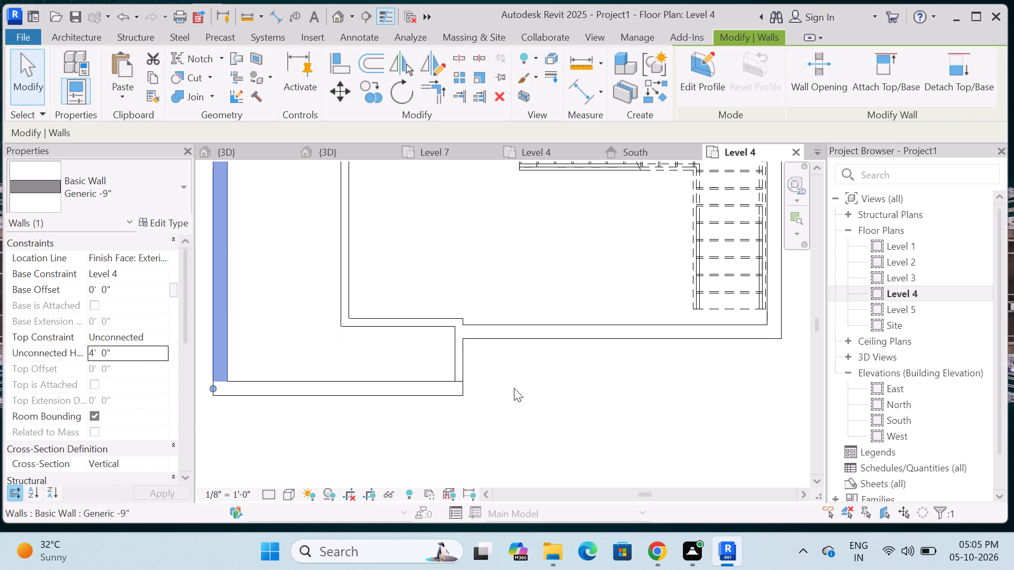
{"action": "left_click", "coordinate": [514, 388]}
Delete the three 5" walls along the stair room's west side, including the short east-west piece and the return to the south outer wall.
{"action": "left_click", "coordinate": [461, 362]}
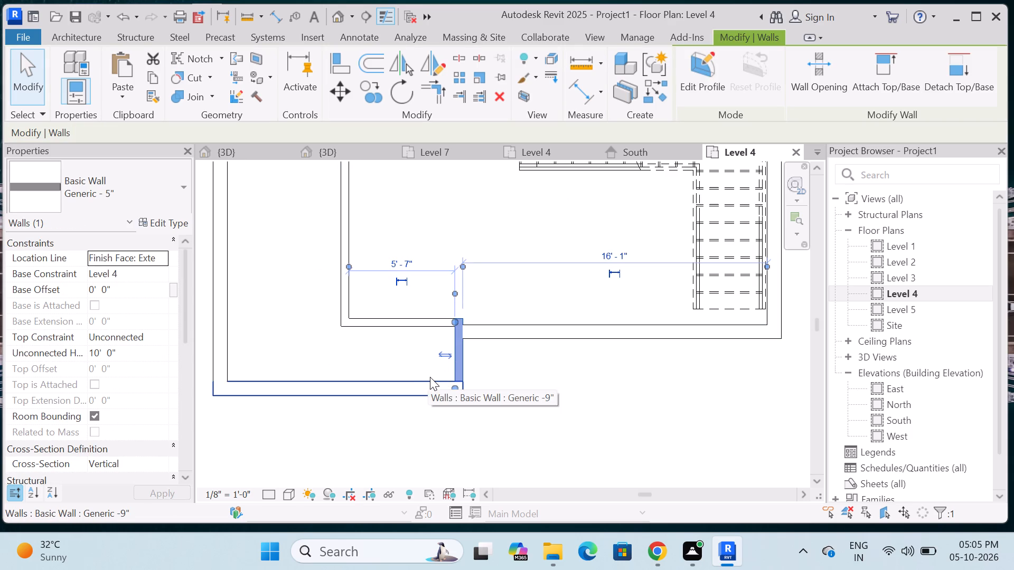
{"action": "key", "text": "Escape"}
{"action": "scroll", "coordinate": [402, 328], "scroll_direction": "up", "scroll_amount": 5}
{"action": "left_click", "coordinate": [428, 321]}
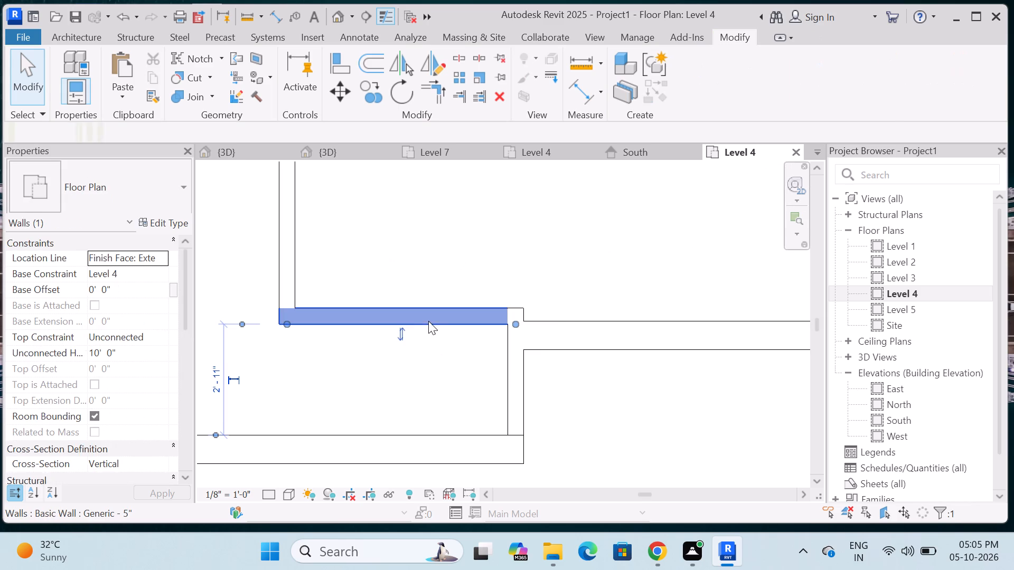
{"action": "key", "text": "Escape"}
{"action": "scroll", "coordinate": [386, 379], "scroll_direction": "down", "scroll_amount": 5}
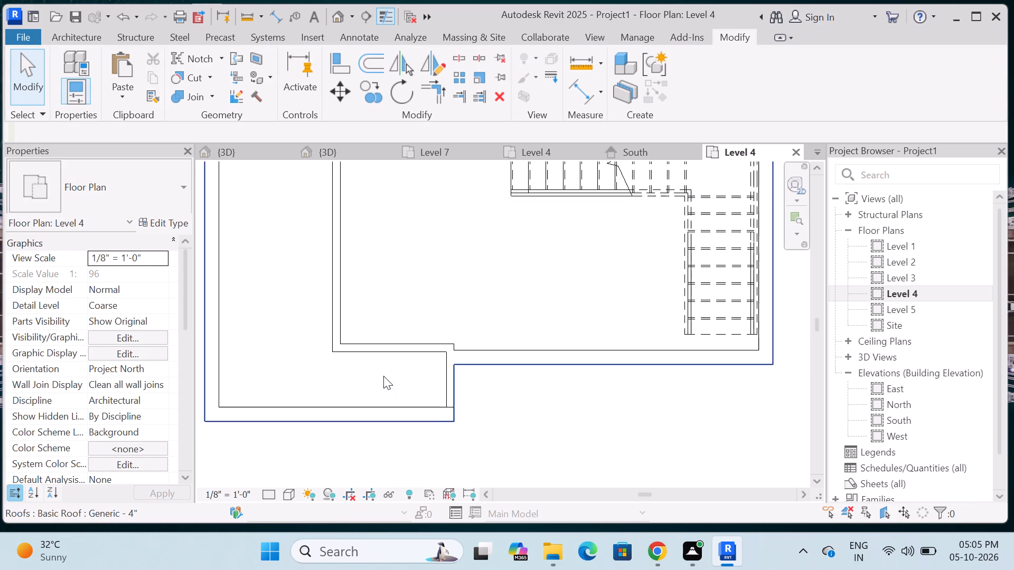
{"action": "scroll", "coordinate": [383, 376], "scroll_direction": "up", "scroll_amount": 3}
{"action": "scroll", "coordinate": [385, 375], "scroll_direction": "down", "scroll_amount": 10}
{"action": "scroll", "coordinate": [376, 332], "scroll_direction": "up", "scroll_amount": 4}
{"action": "key", "text": "Escape"}
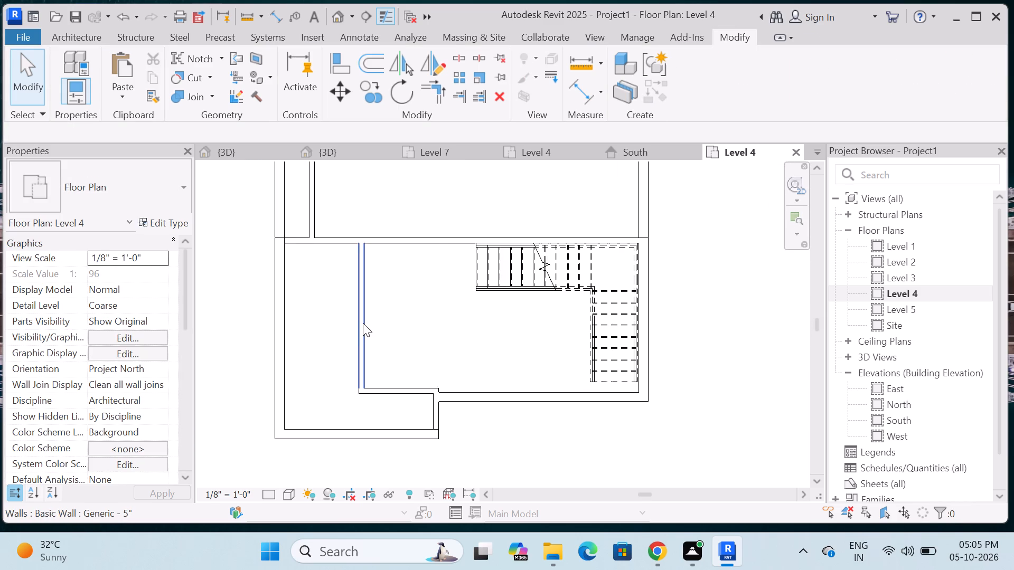
{"action": "left_click", "coordinate": [363, 323]}
{"action": "key", "text": "Delete"}
{"action": "left_click", "coordinate": [384, 387]}
{"action": "key", "text": "Delete"}
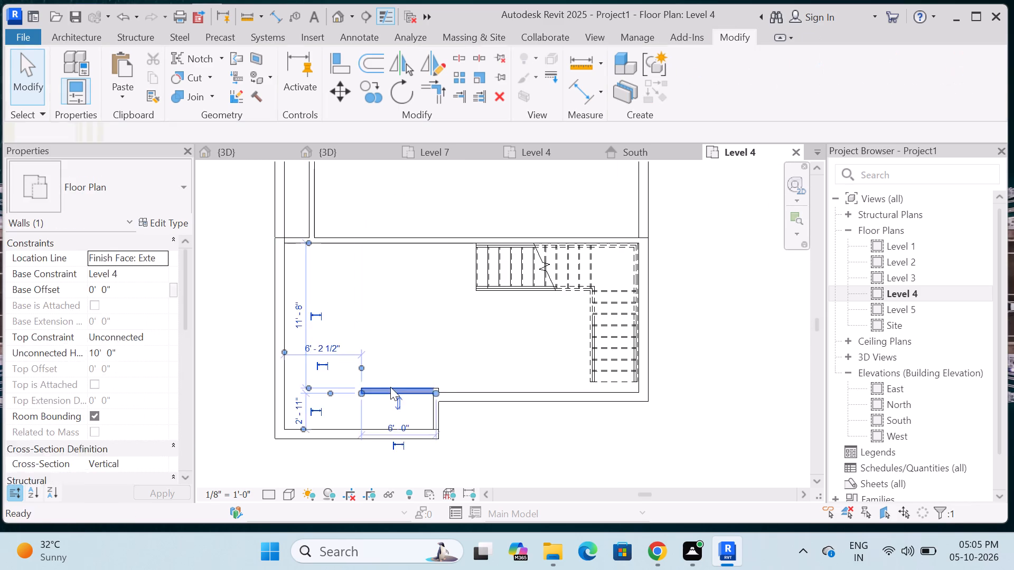
{"action": "scroll", "coordinate": [417, 405], "scroll_direction": "up", "scroll_amount": 5}
{"action": "left_click", "coordinate": [449, 396]}
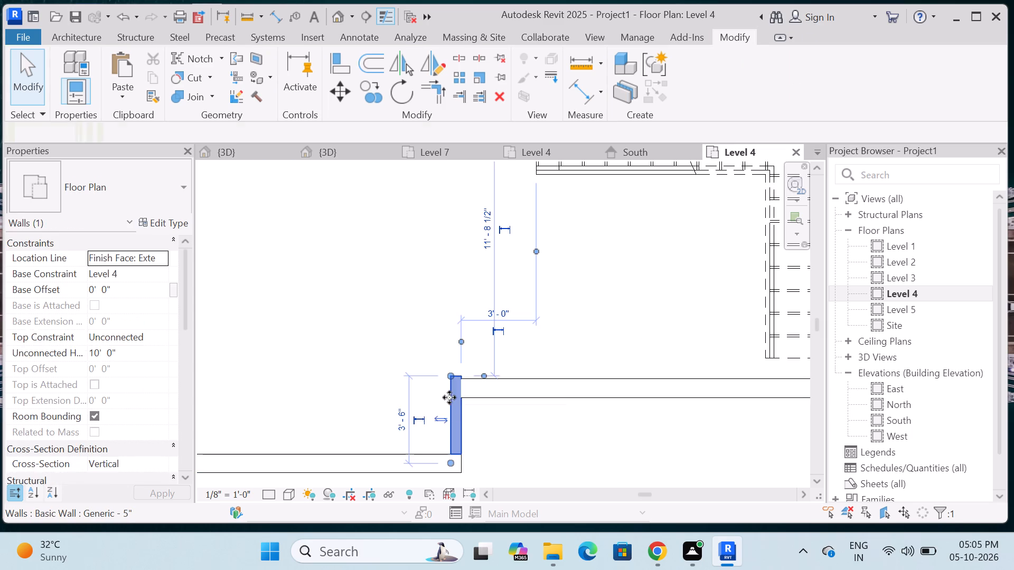
{"action": "key", "text": "Delete"}
Extend the east end of the projecting southwest parapet wall to meet the roof's outer corner.
{"action": "left_click", "coordinate": [483, 388]}
{"action": "scroll", "coordinate": [477, 394], "scroll_direction": "down", "scroll_amount": 4}
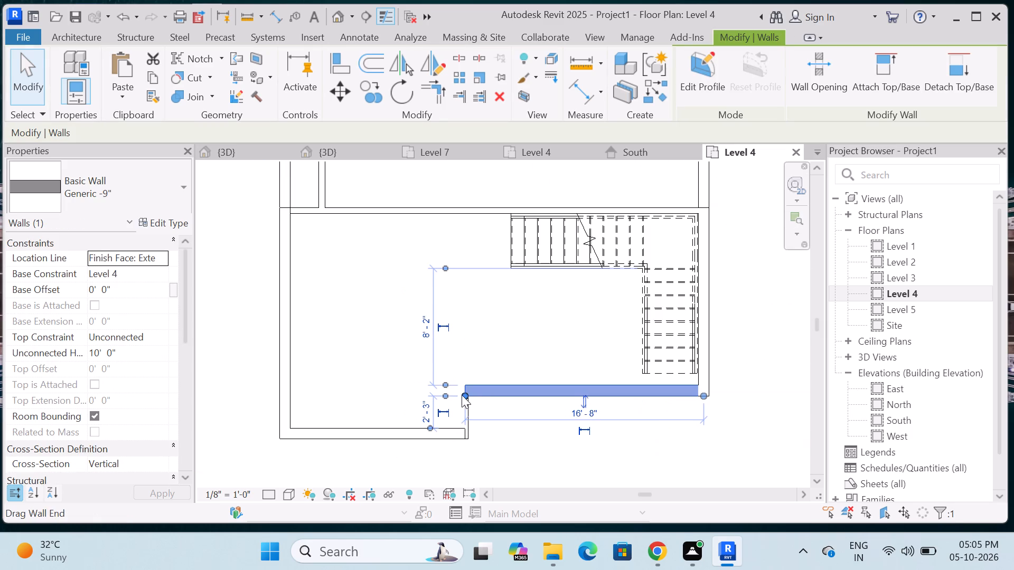
{"action": "scroll", "coordinate": [483, 452], "scroll_direction": "up", "scroll_amount": 3}
{"action": "key", "text": "Escape"}
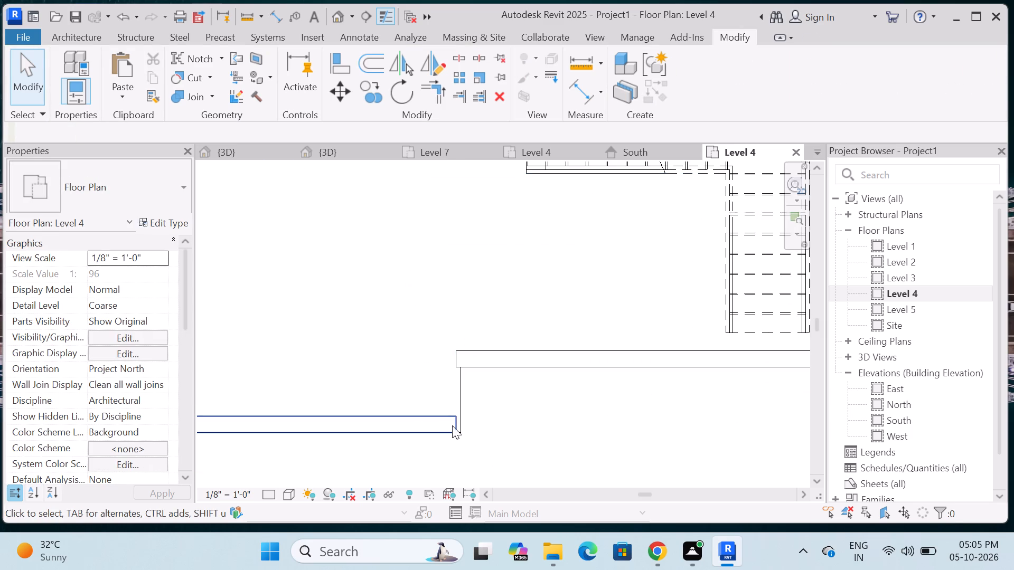
{"action": "scroll", "coordinate": [450, 421], "scroll_direction": "up", "scroll_amount": 3}
{"action": "left_click", "coordinate": [450, 421]}
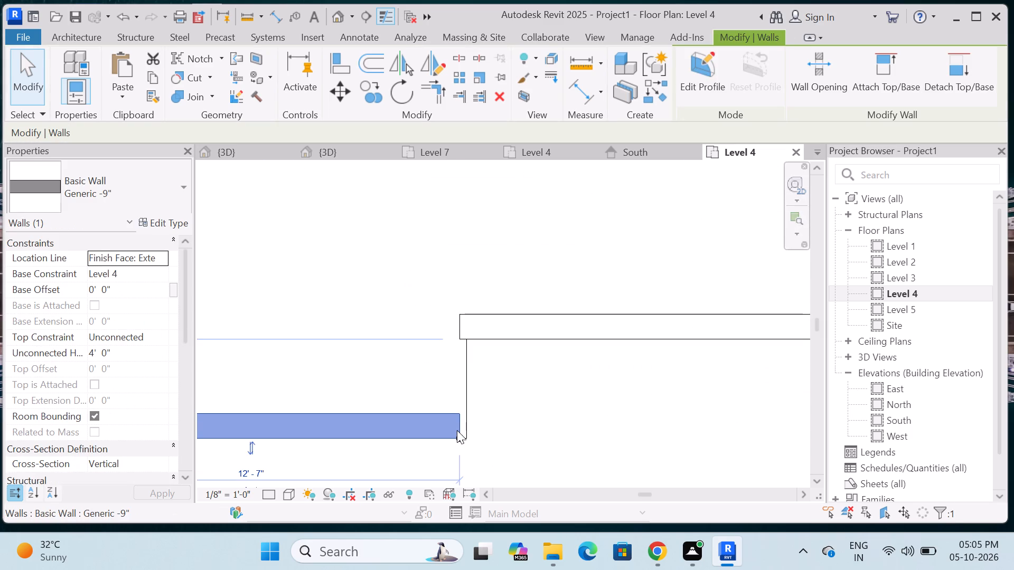
{"action": "scroll", "coordinate": [457, 430], "scroll_direction": "up", "scroll_amount": 4}
{"action": "left_click_drag", "start_coordinate": [459, 443], "coordinate": [477, 444]}
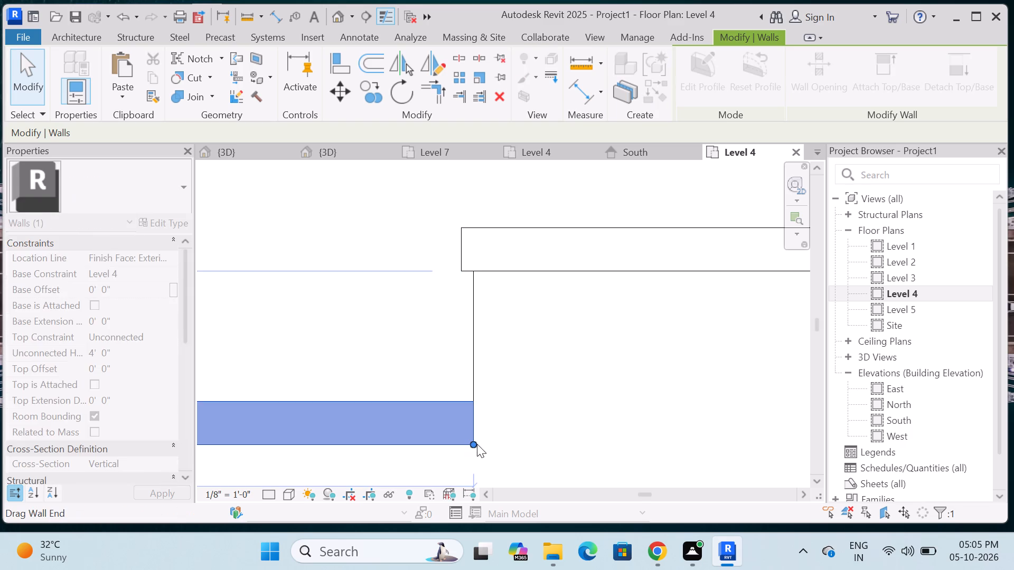
Draw a matching 9" wall, 4' high, from the southwest parapet's east end north to the stair room's south wall, with its thickness inside the roof edge.
{"action": "type", "text": "cs"}
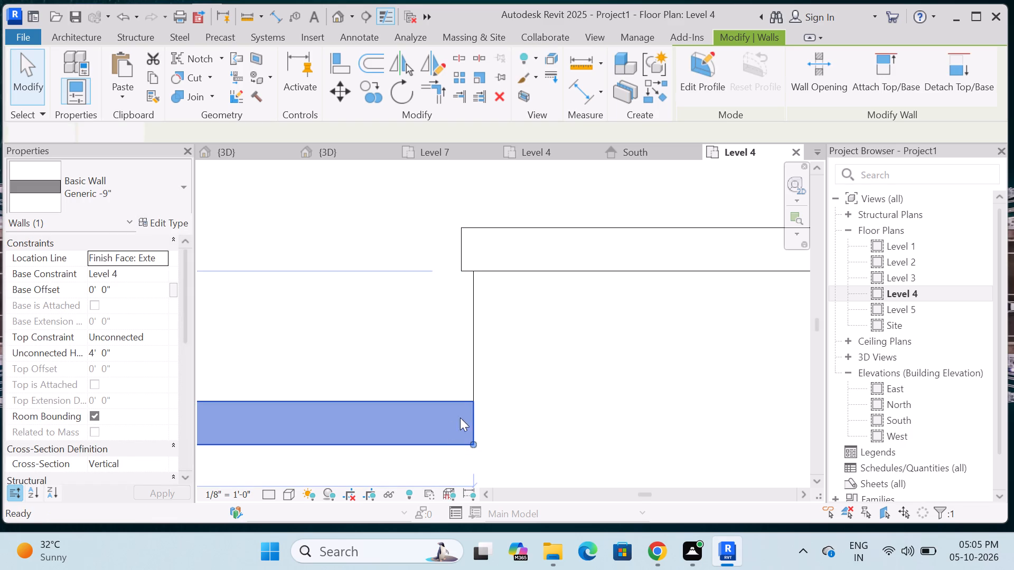
{"action": "left_click", "coordinate": [471, 403]}
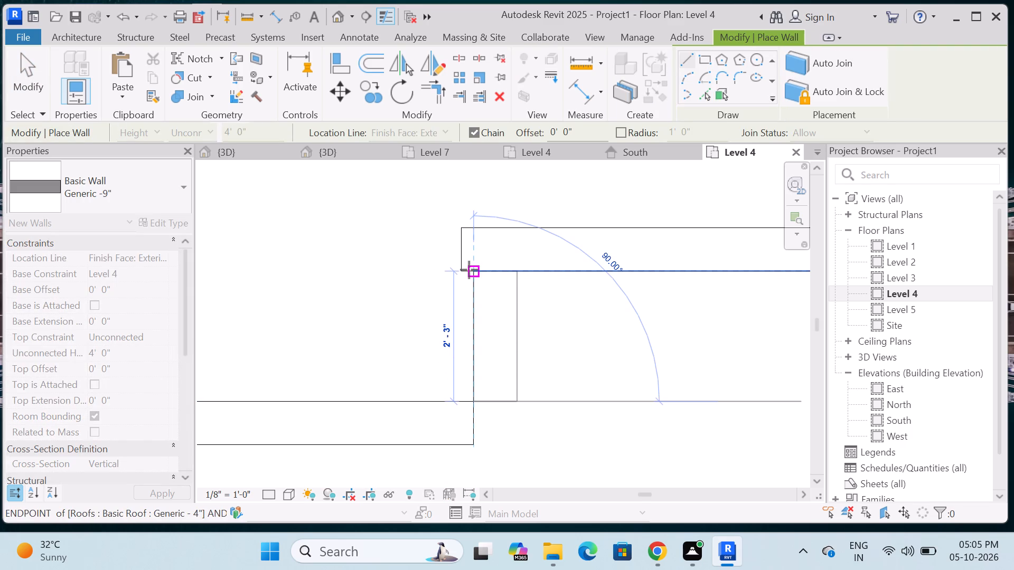
{"action": "key", "text": "space"}
{"action": "left_click", "coordinate": [469, 270]}
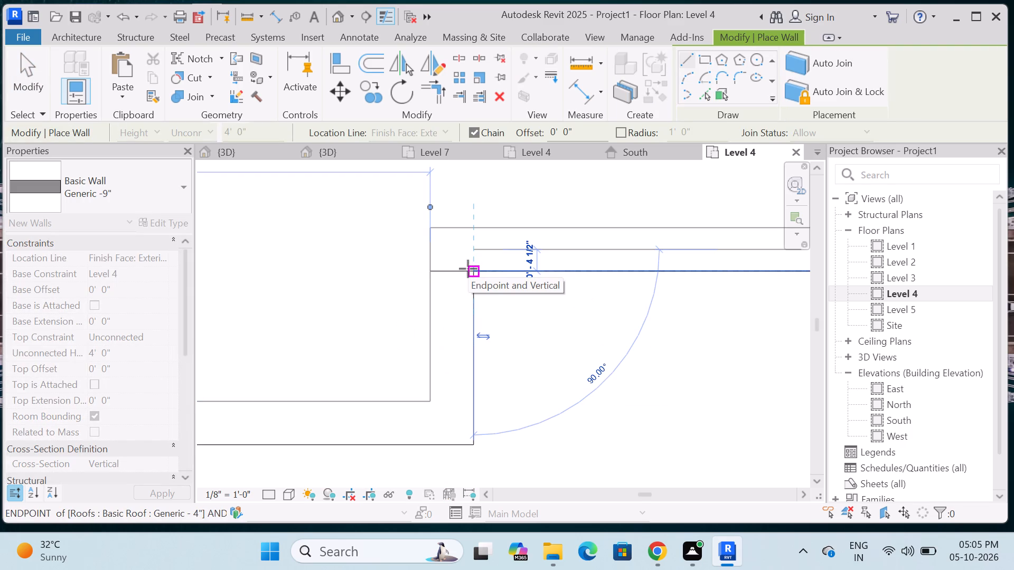
{"action": "key", "text": "Escape"}
{"action": "scroll", "coordinate": [487, 348], "scroll_direction": "down", "scroll_amount": 14}
{"action": "scroll", "coordinate": [438, 334], "scroll_direction": "up", "scroll_amount": 4}
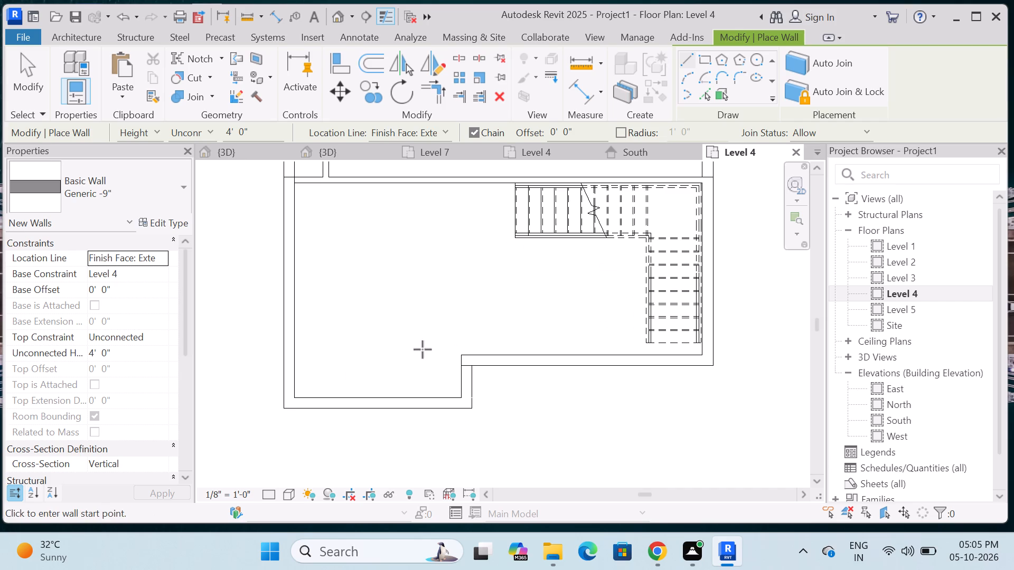
{"action": "key", "text": "Escape"}
Extend the stair room's south wall westward over the terrace to a length of about 21'-6".
{"action": "left_click", "coordinate": [477, 359]}
{"action": "scroll", "coordinate": [462, 363], "scroll_direction": "up", "scroll_amount": 4}
{"action": "left_click_drag", "start_coordinate": [471, 368], "coordinate": [382, 364]}
{"action": "scroll", "coordinate": [427, 366], "scroll_direction": "down", "scroll_amount": 4}
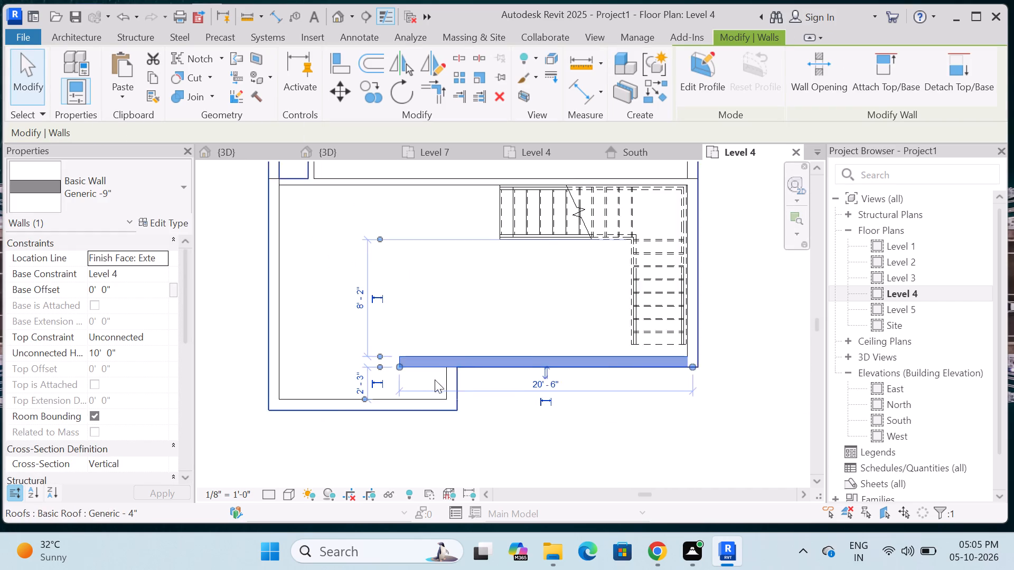
{"action": "scroll", "coordinate": [431, 382], "scroll_direction": "down", "scroll_amount": 4}
{"action": "scroll", "coordinate": [417, 335], "scroll_direction": "up", "scroll_amount": 4}
{"action": "key", "text": "Escape"}
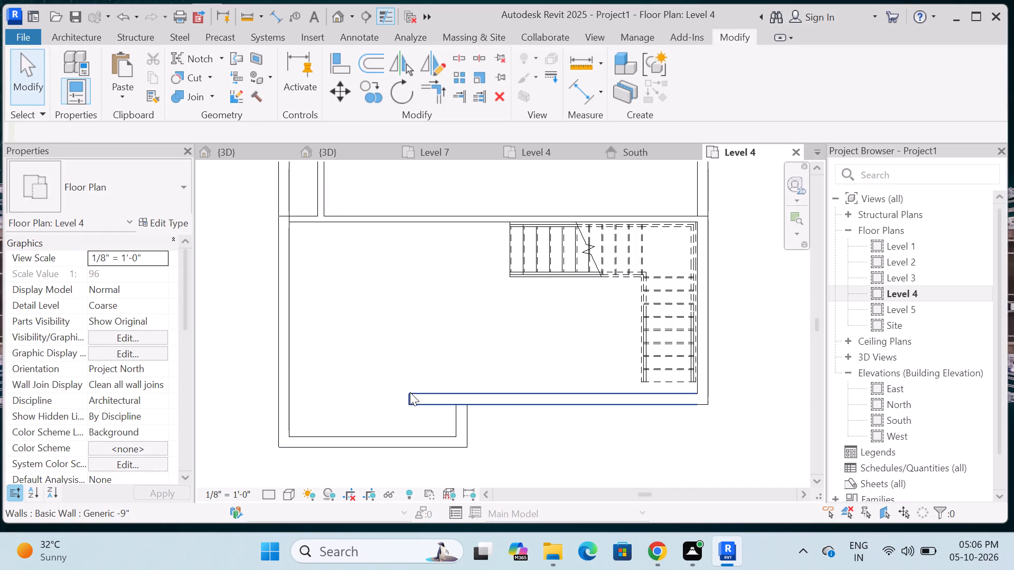
{"action": "left_click", "coordinate": [410, 392]}
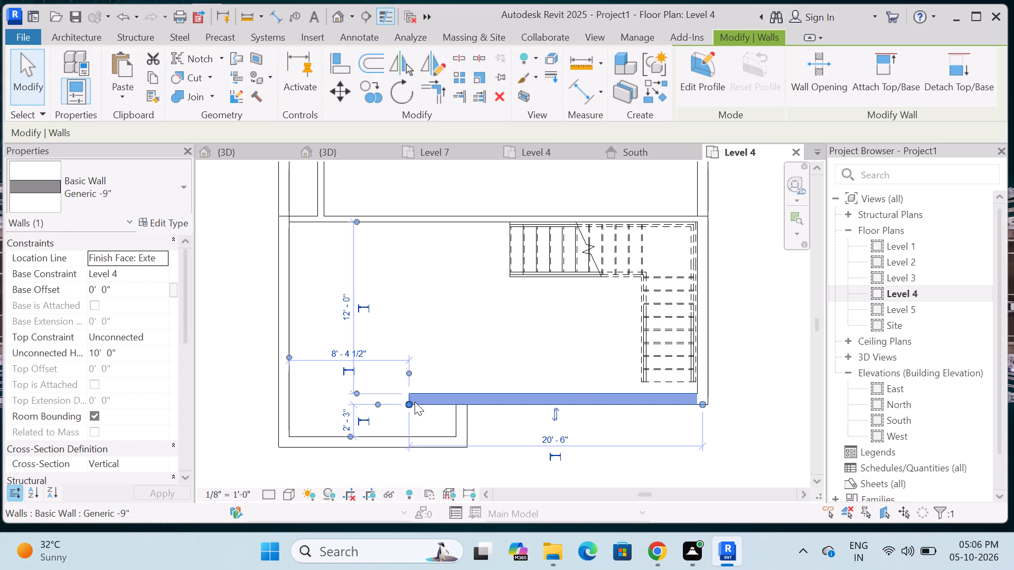
{"action": "left_click_drag", "start_coordinate": [414, 401], "coordinate": [397, 403]}
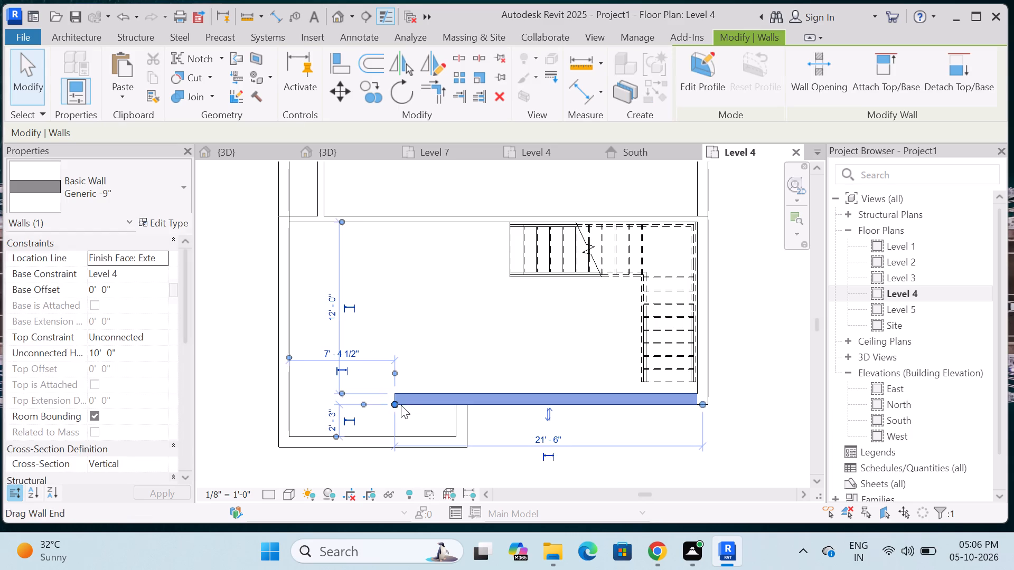
Draw a matching 9" wall, 10' high, from the west end of the stair room's south wall north to its north wall.
{"action": "type", "text": "cs"}
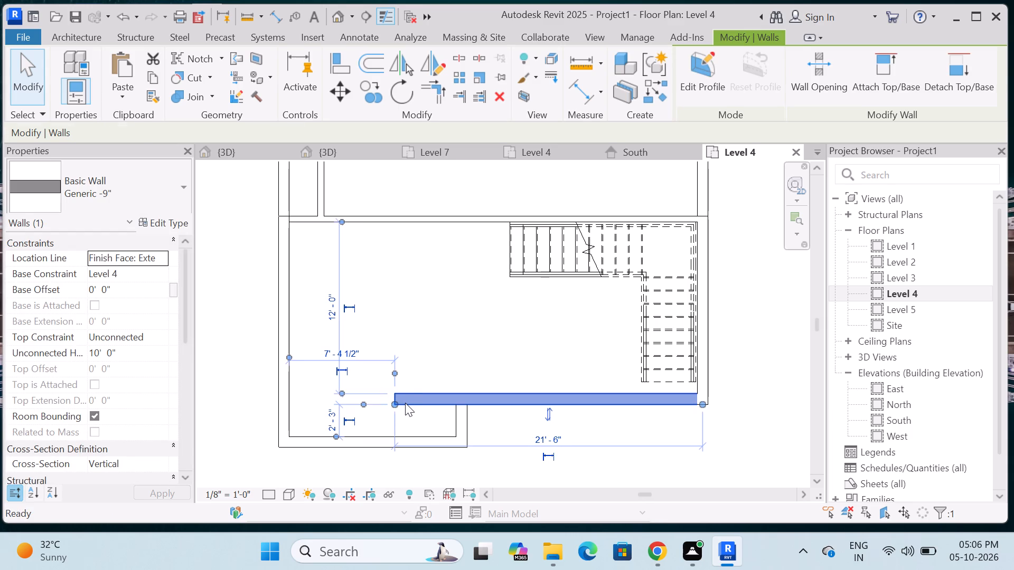
{"action": "scroll", "coordinate": [400, 394], "scroll_direction": "up", "scroll_amount": 4}
{"action": "left_click", "coordinate": [390, 394]}
{"action": "scroll", "coordinate": [384, 304], "scroll_direction": "down", "scroll_amount": 7}
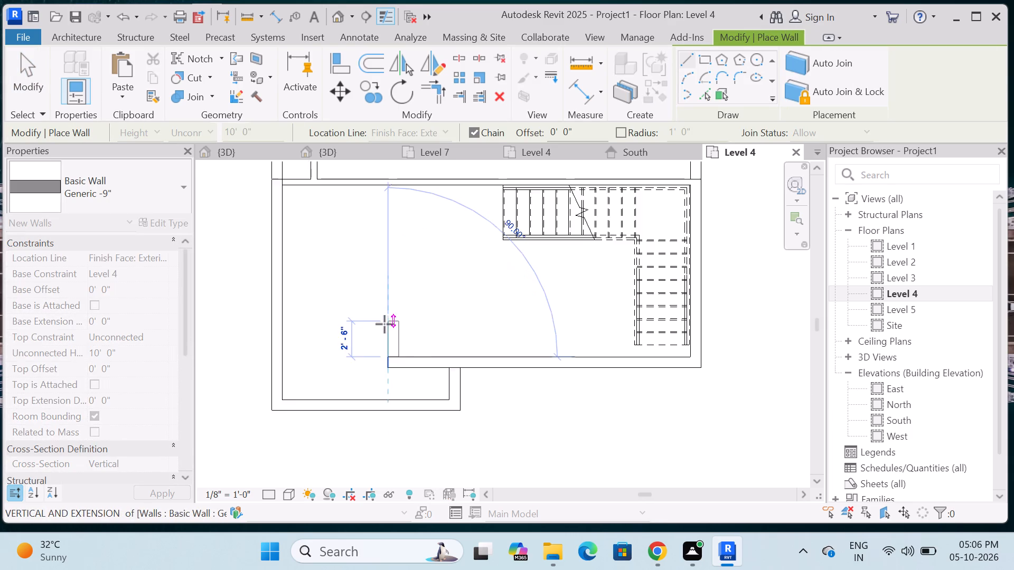
{"action": "scroll", "coordinate": [384, 324], "scroll_direction": "down", "scroll_amount": 1}
{"action": "scroll", "coordinate": [381, 237], "scroll_direction": "up", "scroll_amount": 8}
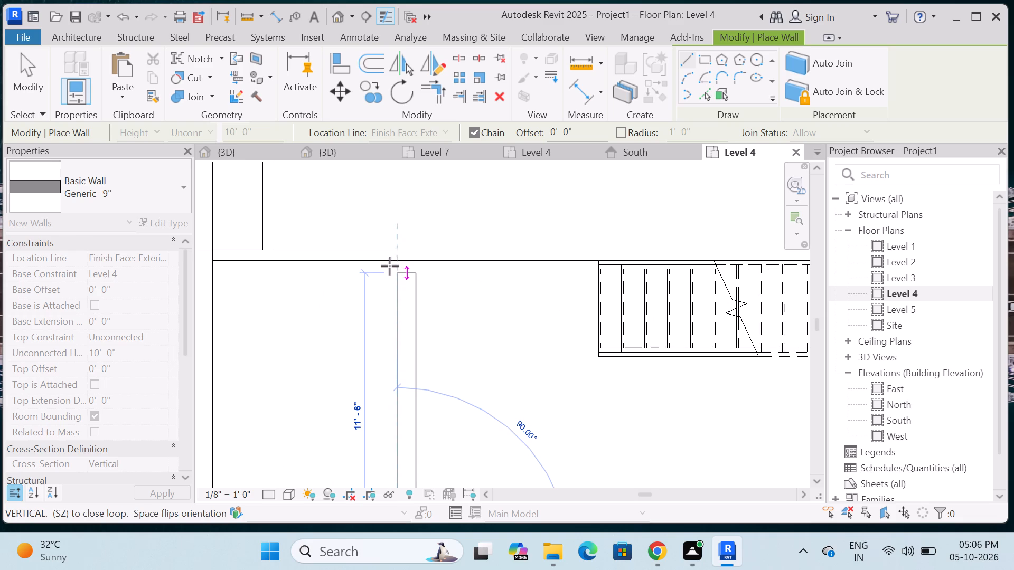
{"action": "left_click", "coordinate": [390, 262]}
{"action": "key", "text": "Escape"}
{"action": "scroll", "coordinate": [393, 268], "scroll_direction": "down", "scroll_amount": 4}
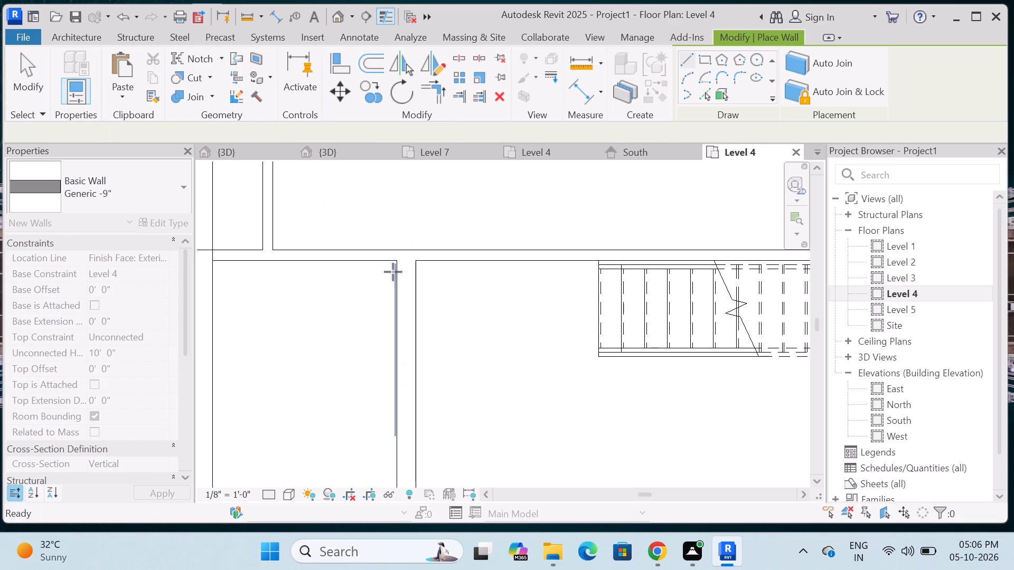
{"action": "scroll", "coordinate": [393, 272], "scroll_direction": "down", "scroll_amount": 10}
{"action": "key", "text": "Escape"}
{"action": "scroll", "coordinate": [409, 323], "scroll_direction": "up", "scroll_amount": 10}
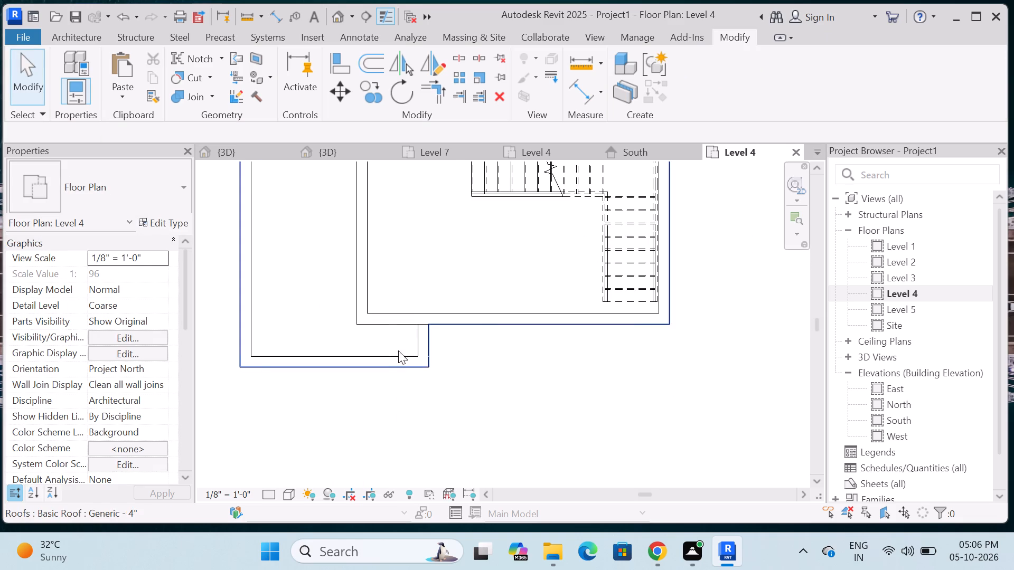
{"action": "scroll", "coordinate": [397, 355], "scroll_direction": "down", "scroll_amount": 5}
Set the unconnected height of the recessed 5" west terrace wall and its short north return to 4'.
{"action": "left_click", "coordinate": [323, 151]}
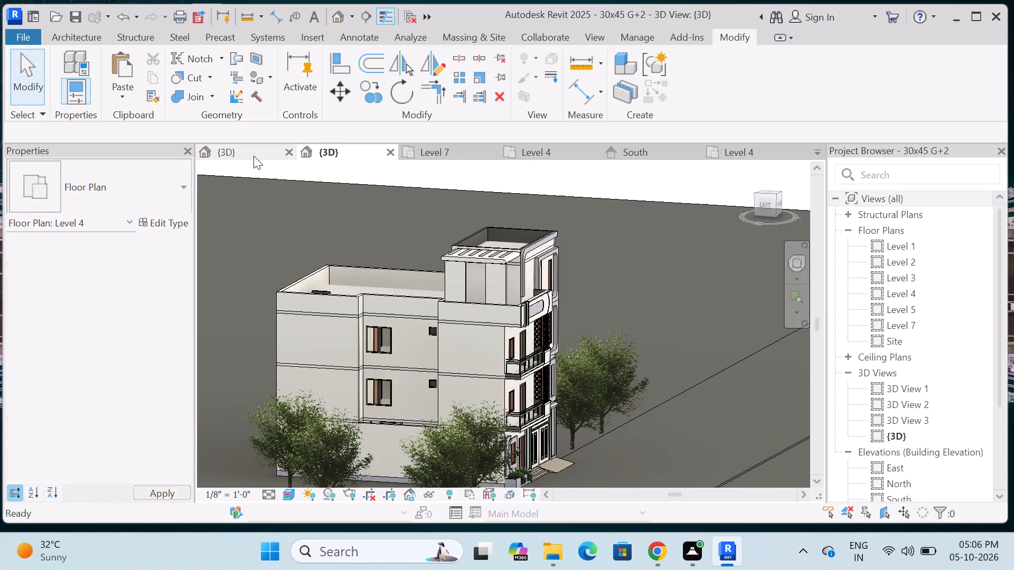
{"action": "left_click", "coordinate": [253, 155]}
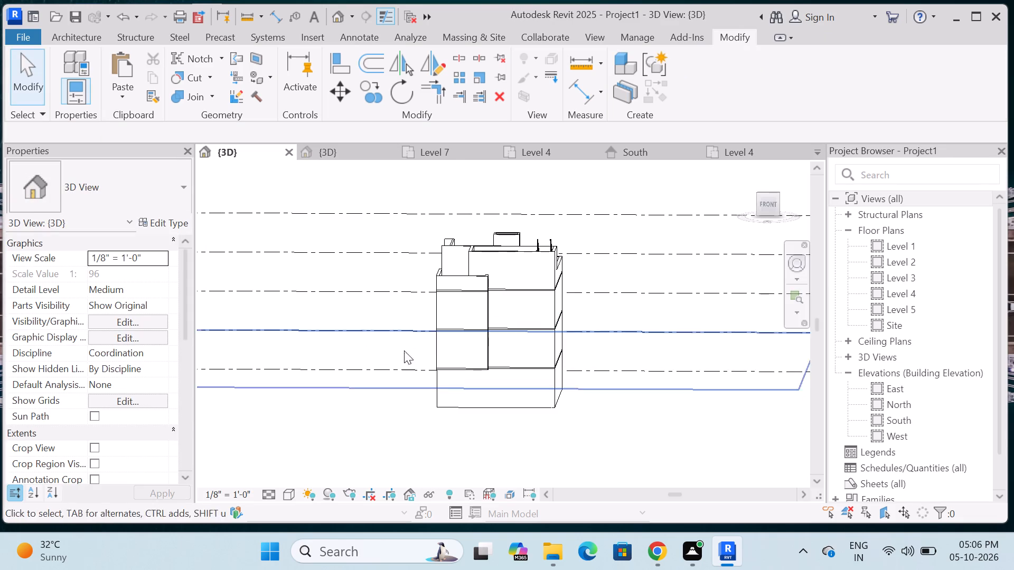
{"action": "middle_click_drag", "start_coordinate": [433, 395], "coordinate": [586, 450], "text": "shift"}
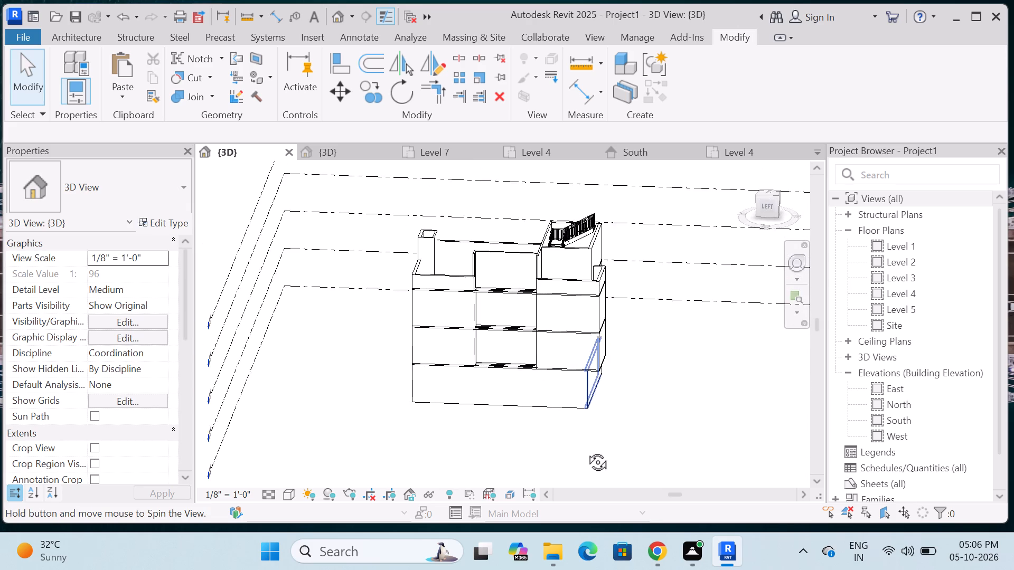
{"action": "middle_click_drag", "start_coordinate": [586, 450], "coordinate": [585, 454], "text": "shift"}
{"action": "scroll", "coordinate": [518, 269], "scroll_direction": "up", "scroll_amount": 4}
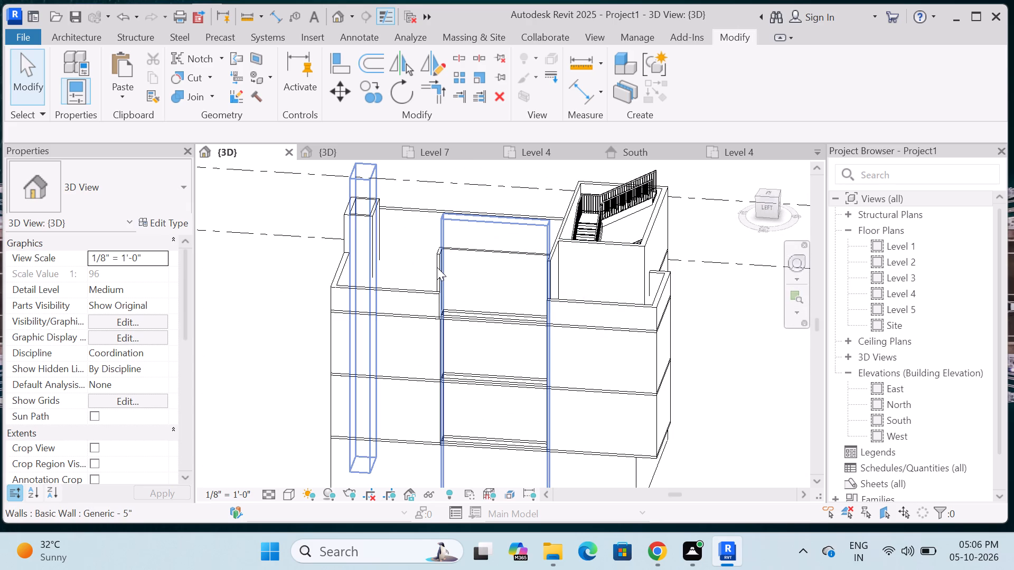
{"action": "scroll", "coordinate": [442, 266], "scroll_direction": "up", "scroll_amount": 4}
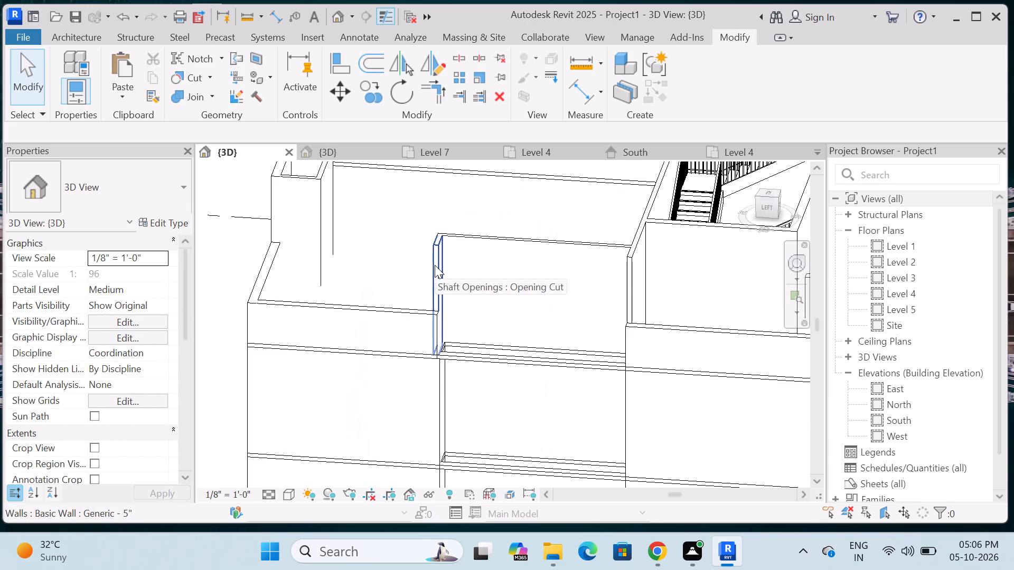
{"action": "left_click", "coordinate": [435, 265], "text": "ctrl"}
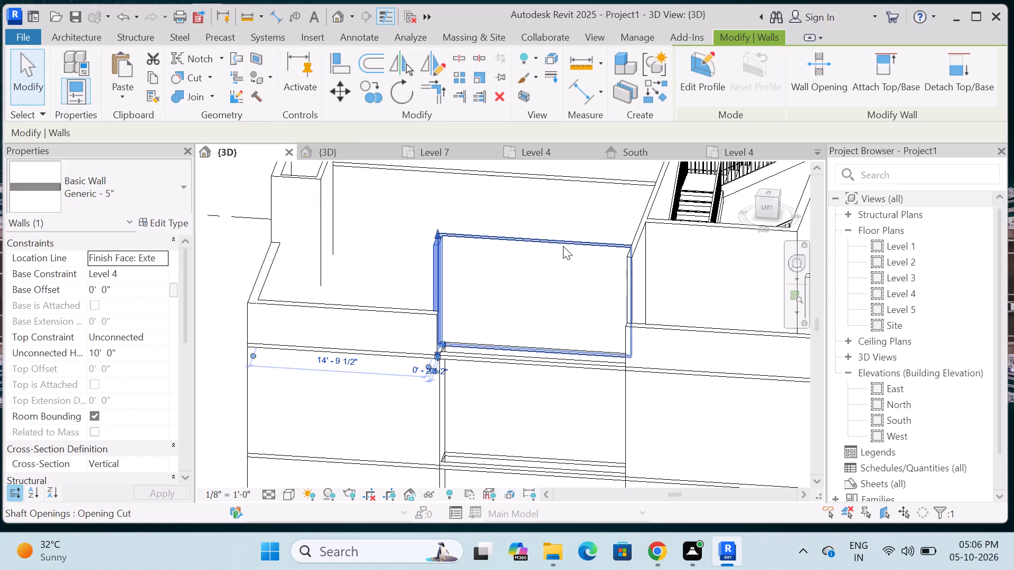
{"action": "scroll", "coordinate": [565, 243], "scroll_direction": "up", "scroll_amount": 4}
{"action": "left_click", "coordinate": [556, 246], "text": "ctrl"}
{"action": "scroll", "coordinate": [480, 279], "scroll_direction": "down", "scroll_amount": 4}
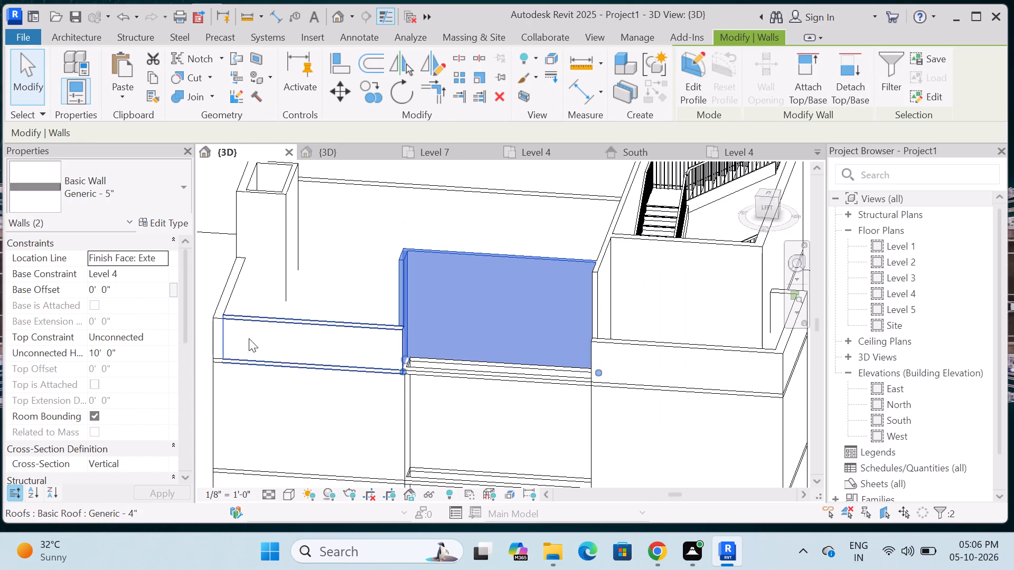
{"action": "left_click", "coordinate": [152, 353]}
{"action": "key", "text": "BackSpace"}
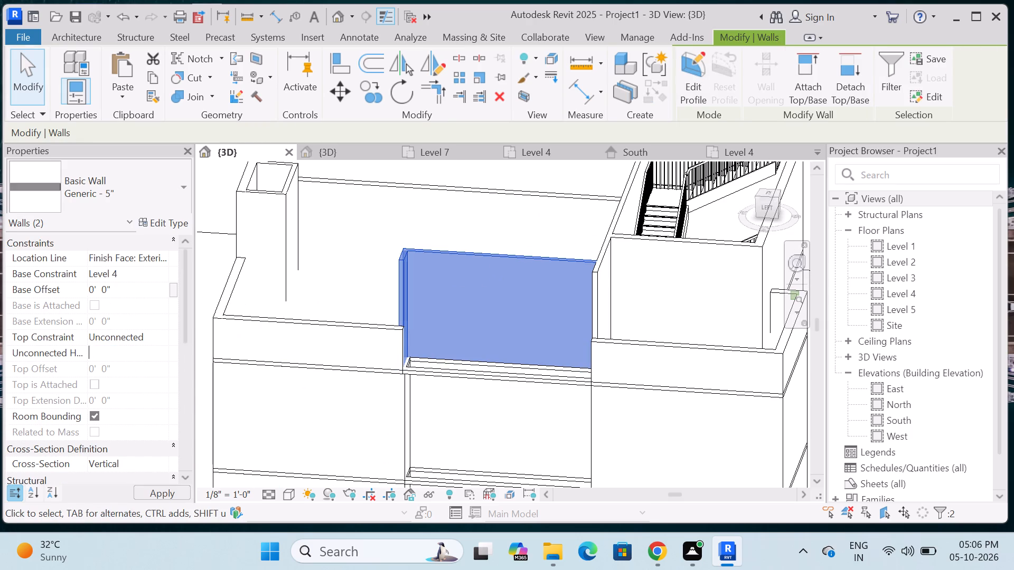
{"action": "key", "text": "4"}
{"action": "key", "text": "apostrophe"}
{"action": "key", "text": "Return"}
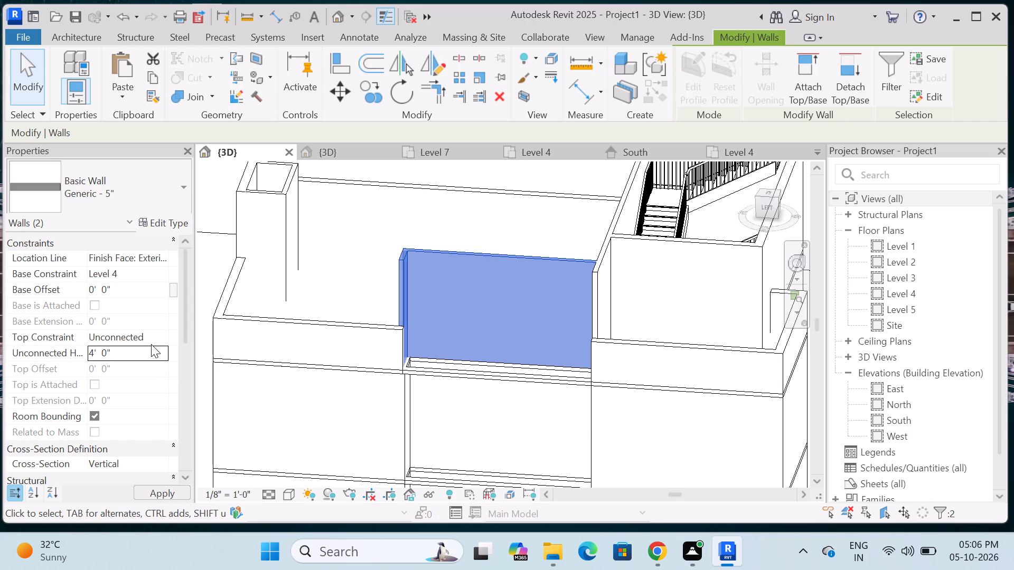
{"action": "key", "text": "Escape"}
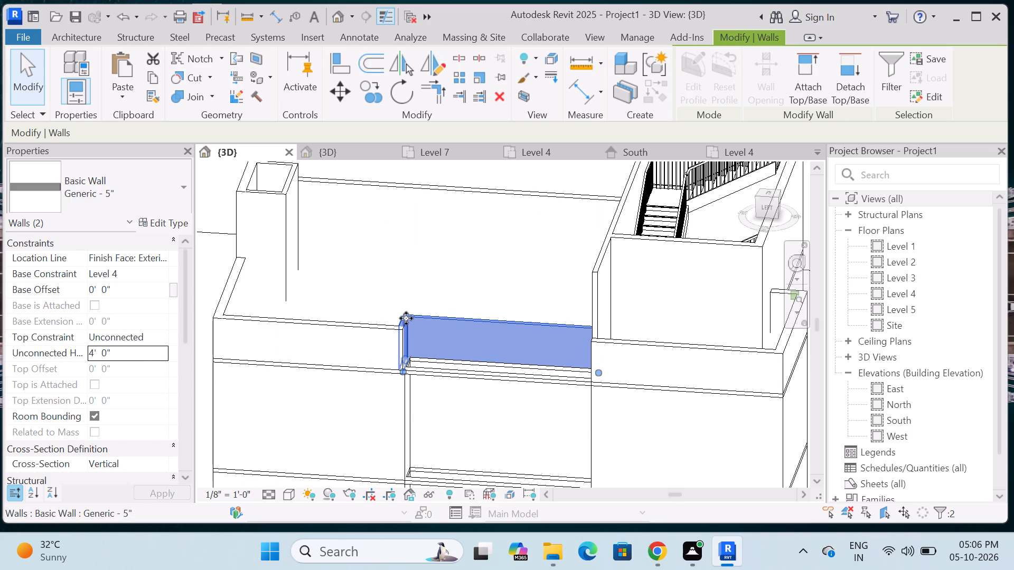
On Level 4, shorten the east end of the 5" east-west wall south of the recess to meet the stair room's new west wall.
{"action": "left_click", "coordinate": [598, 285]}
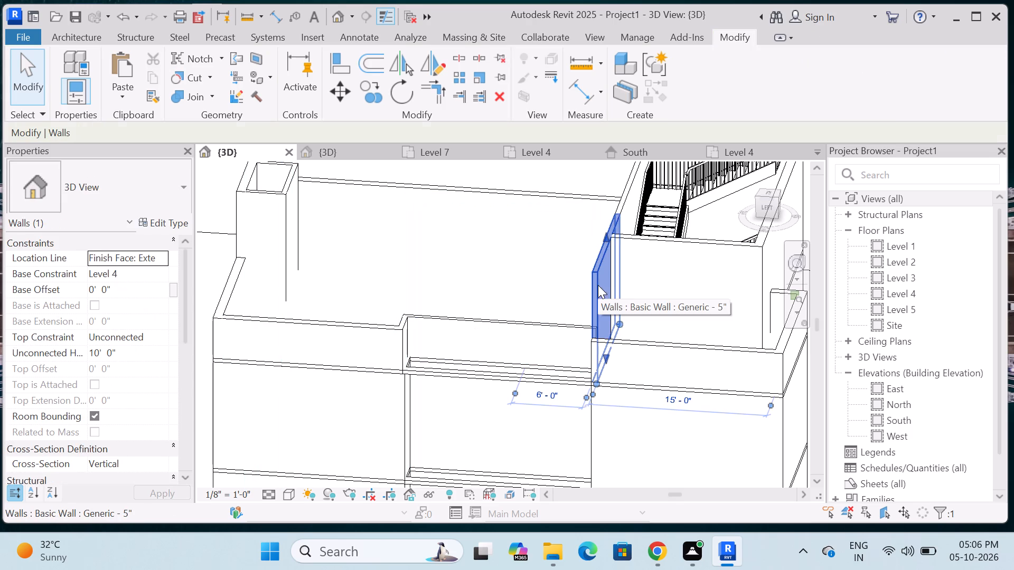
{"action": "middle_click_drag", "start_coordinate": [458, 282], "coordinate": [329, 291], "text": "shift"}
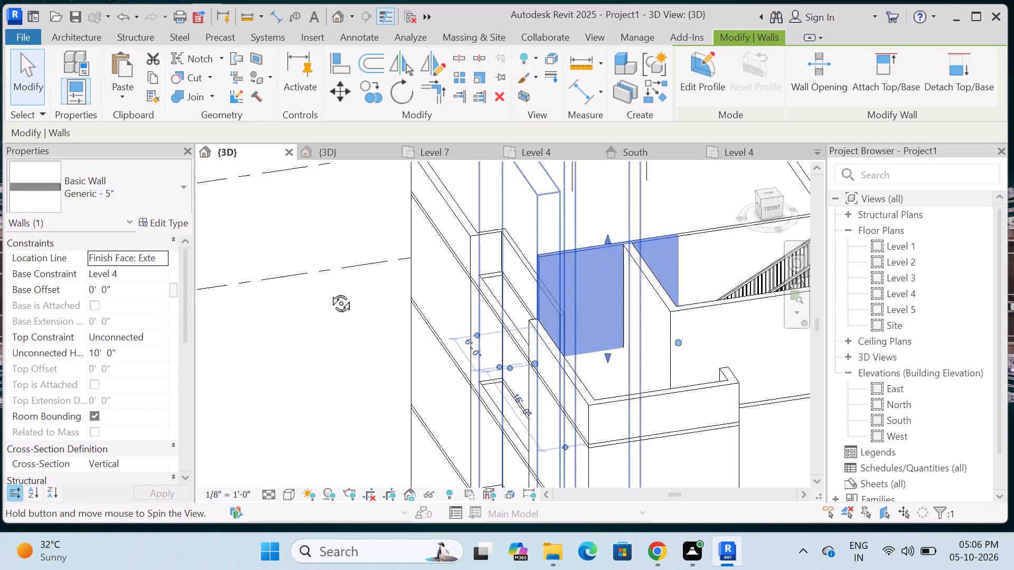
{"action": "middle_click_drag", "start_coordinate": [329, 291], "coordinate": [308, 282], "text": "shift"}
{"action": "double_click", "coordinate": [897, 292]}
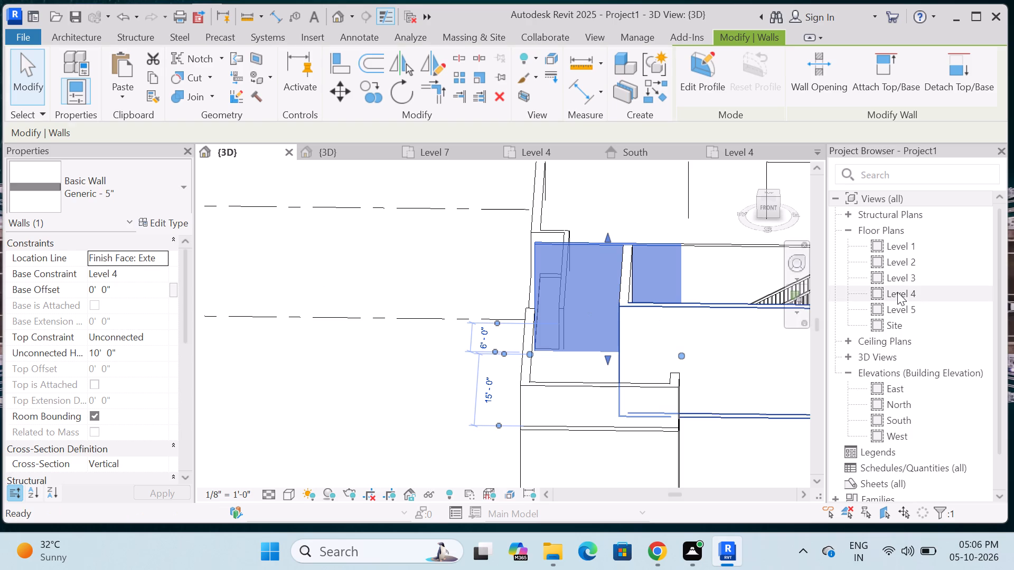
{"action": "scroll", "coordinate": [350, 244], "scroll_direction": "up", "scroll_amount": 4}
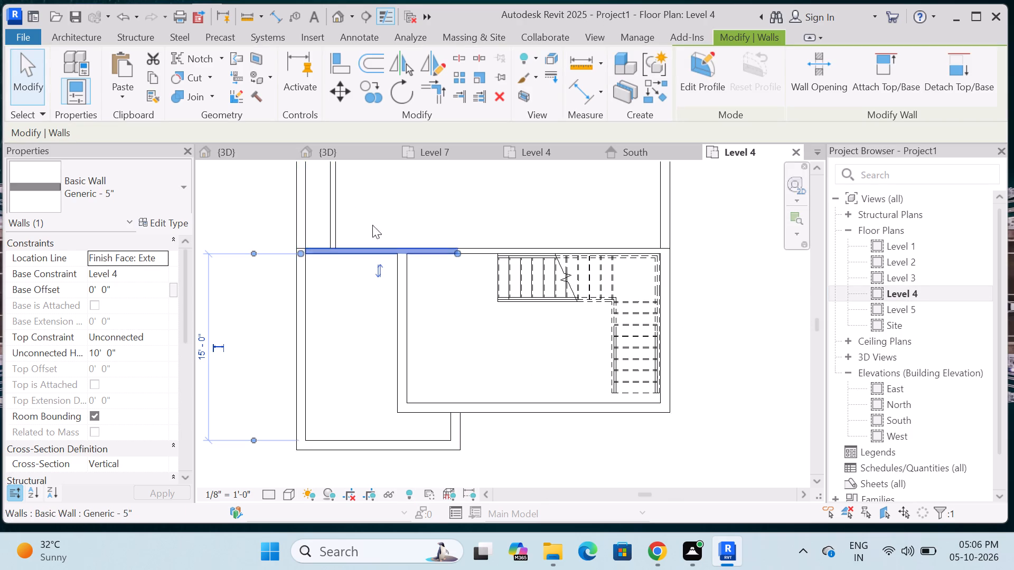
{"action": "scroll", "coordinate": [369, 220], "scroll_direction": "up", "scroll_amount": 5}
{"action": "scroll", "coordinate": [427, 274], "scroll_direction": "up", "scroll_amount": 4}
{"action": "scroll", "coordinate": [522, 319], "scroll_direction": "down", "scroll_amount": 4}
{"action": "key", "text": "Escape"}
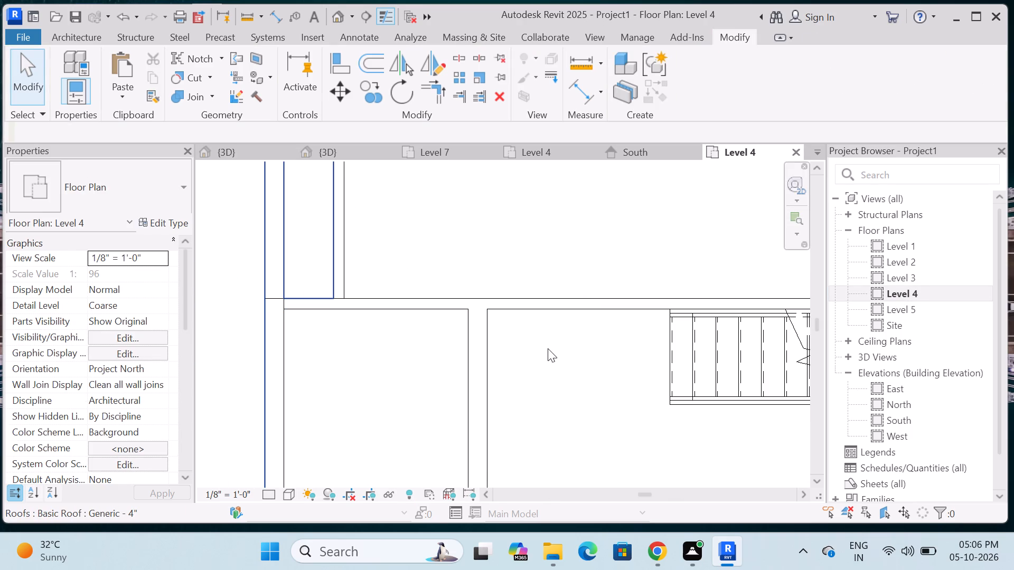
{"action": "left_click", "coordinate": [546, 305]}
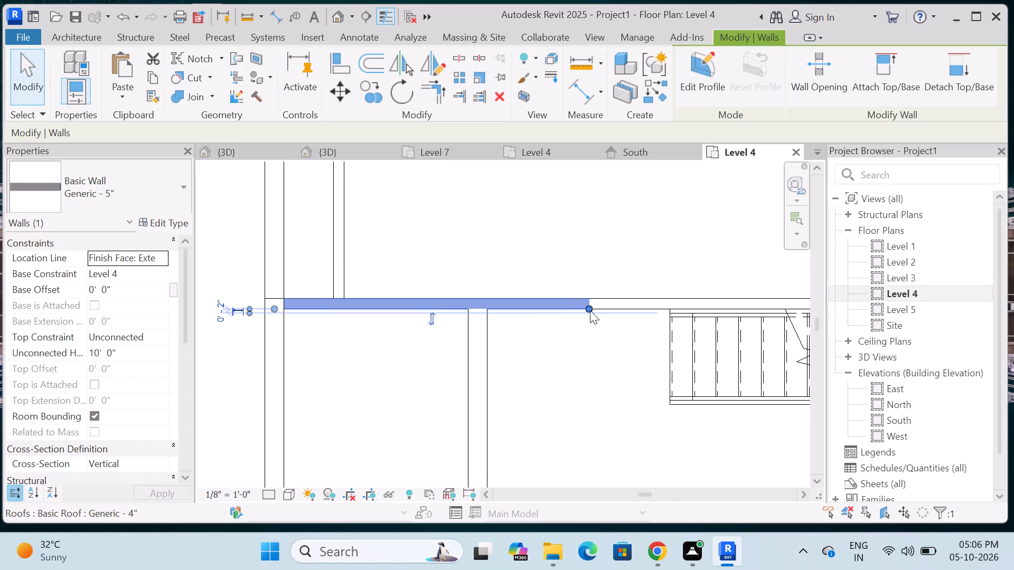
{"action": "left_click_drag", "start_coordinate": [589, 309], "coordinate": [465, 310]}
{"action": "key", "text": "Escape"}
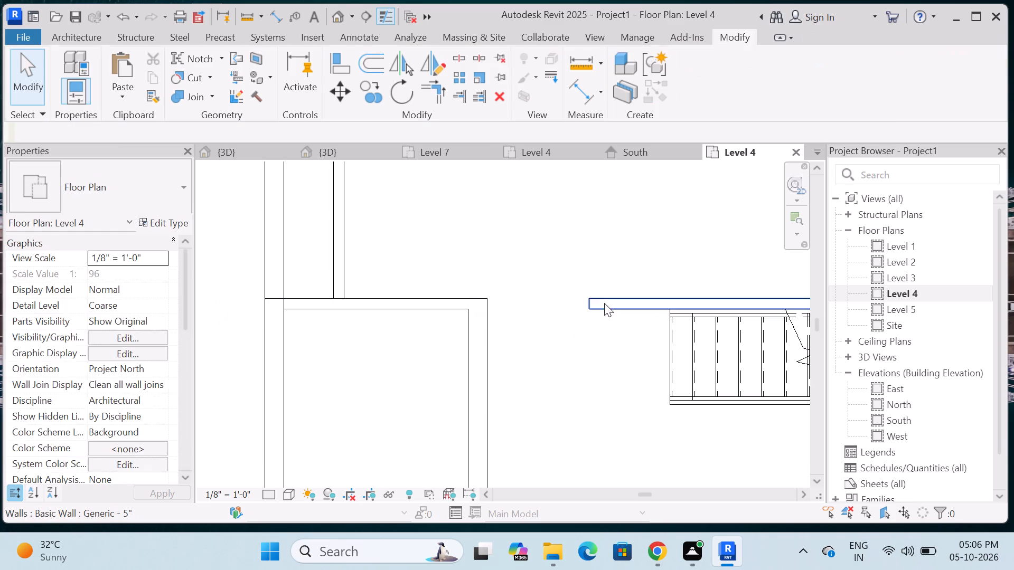
Extend the stair room's 5" north wall westward to the corner with the new 9" west wall.
{"action": "left_click", "coordinate": [606, 302]}
{"action": "left_click_drag", "start_coordinate": [590, 300], "coordinate": [492, 302]}
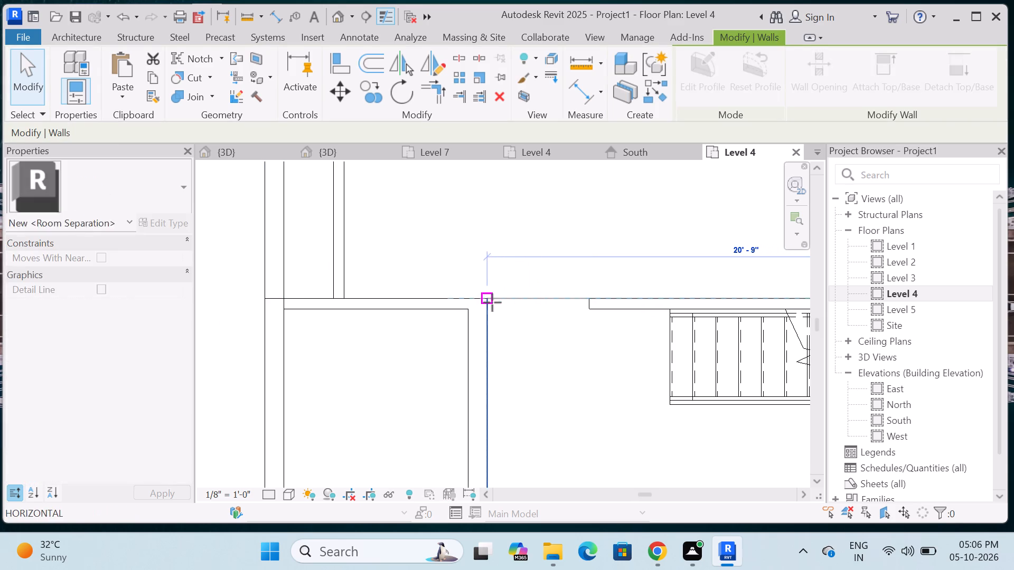
{"action": "left_click_drag", "start_coordinate": [492, 302], "coordinate": [488, 300]}
{"action": "key", "text": "Escape"}
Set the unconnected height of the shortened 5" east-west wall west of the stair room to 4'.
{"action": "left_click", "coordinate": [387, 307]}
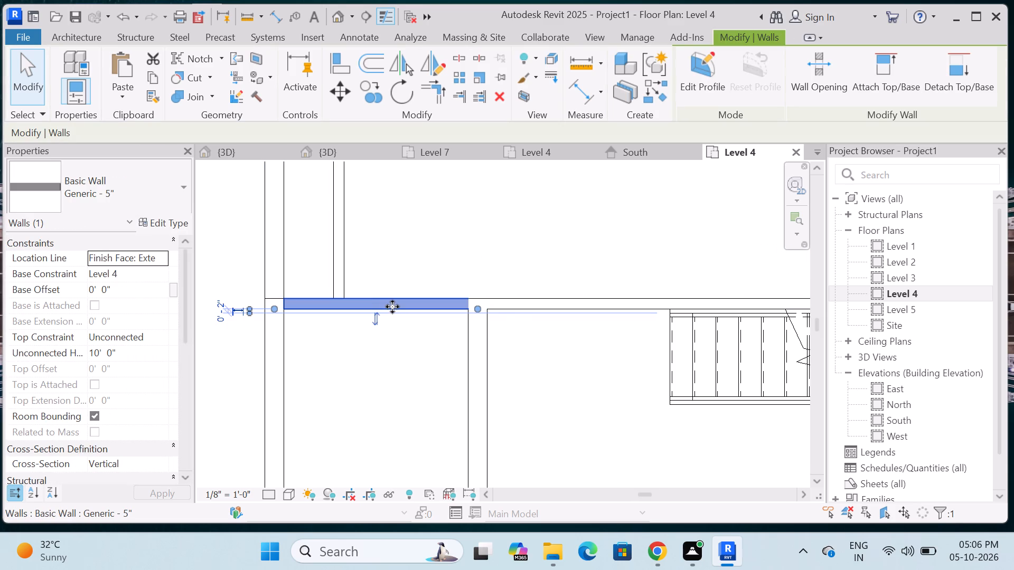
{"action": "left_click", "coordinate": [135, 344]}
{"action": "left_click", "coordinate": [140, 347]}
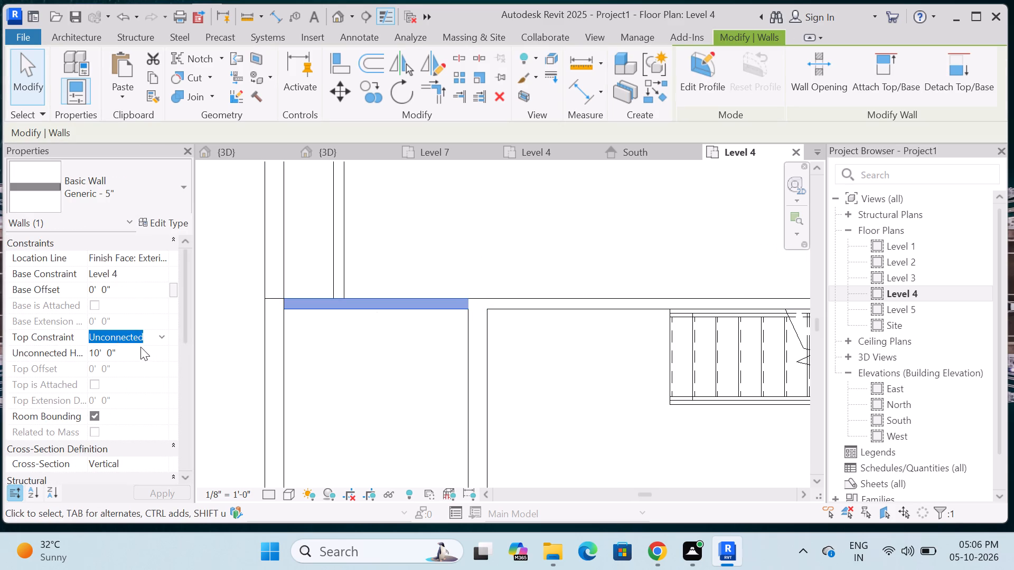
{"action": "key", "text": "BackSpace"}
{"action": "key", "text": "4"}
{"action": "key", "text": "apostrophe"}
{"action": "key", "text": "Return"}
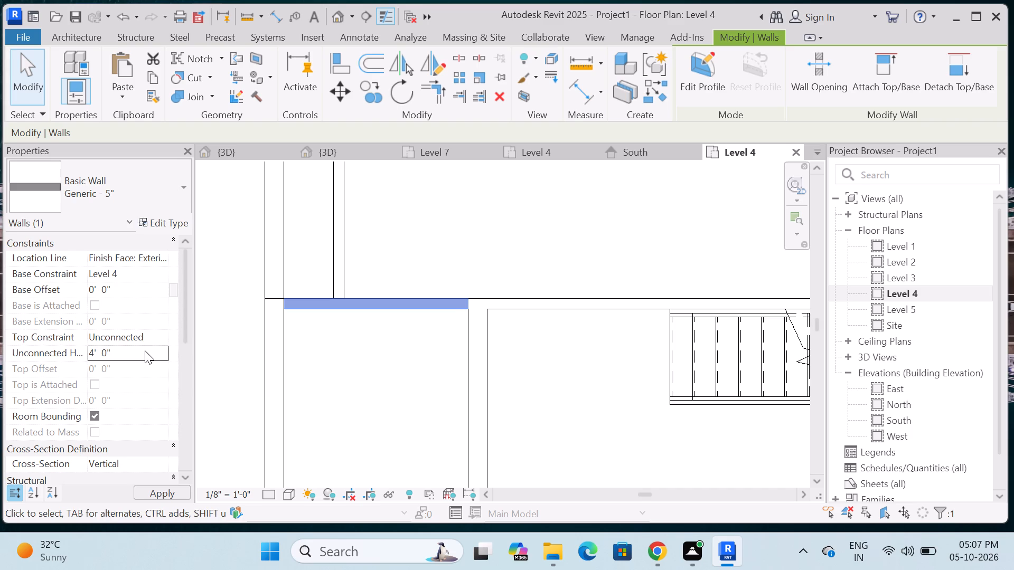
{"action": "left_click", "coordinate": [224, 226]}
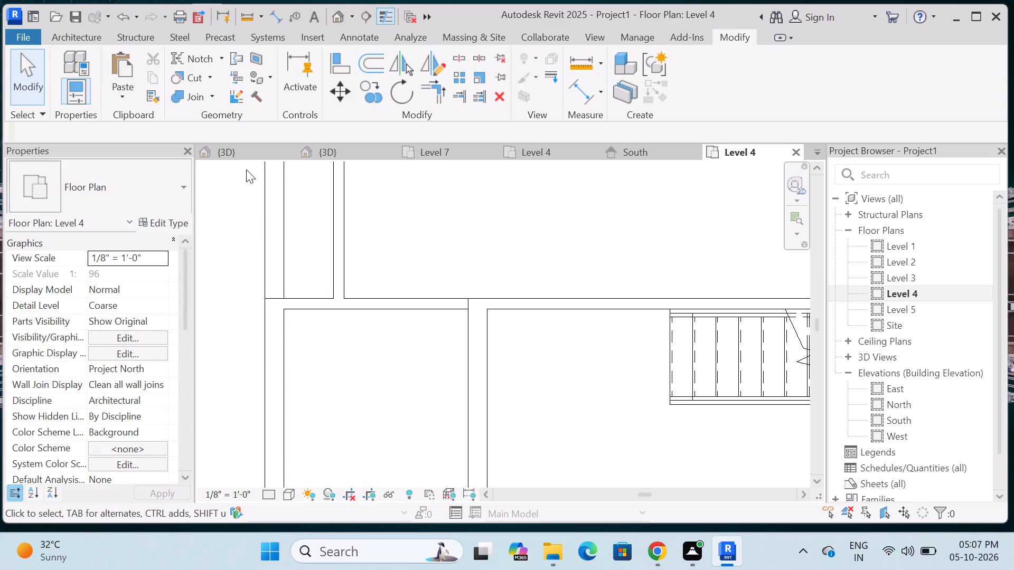
Delete the 4' high, 5" wall crossing the terrace between the west parapet and the stair room's northwest corner.
{"action": "left_click", "coordinate": [243, 153]}
{"action": "scroll", "coordinate": [425, 227], "scroll_direction": "down", "scroll_amount": 7}
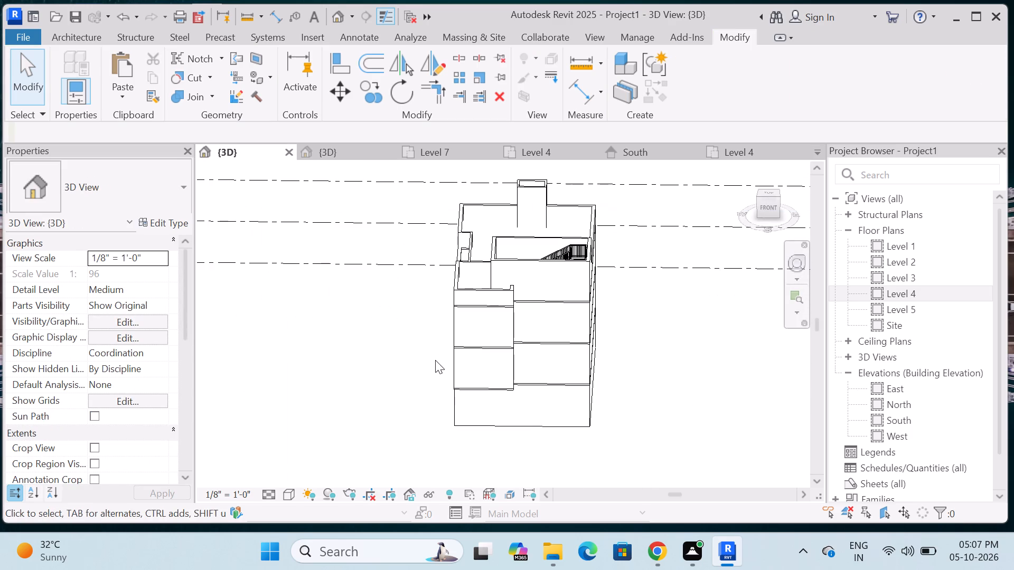
{"action": "middle_click_drag", "start_coordinate": [430, 359], "coordinate": [580, 315], "text": "shift"}
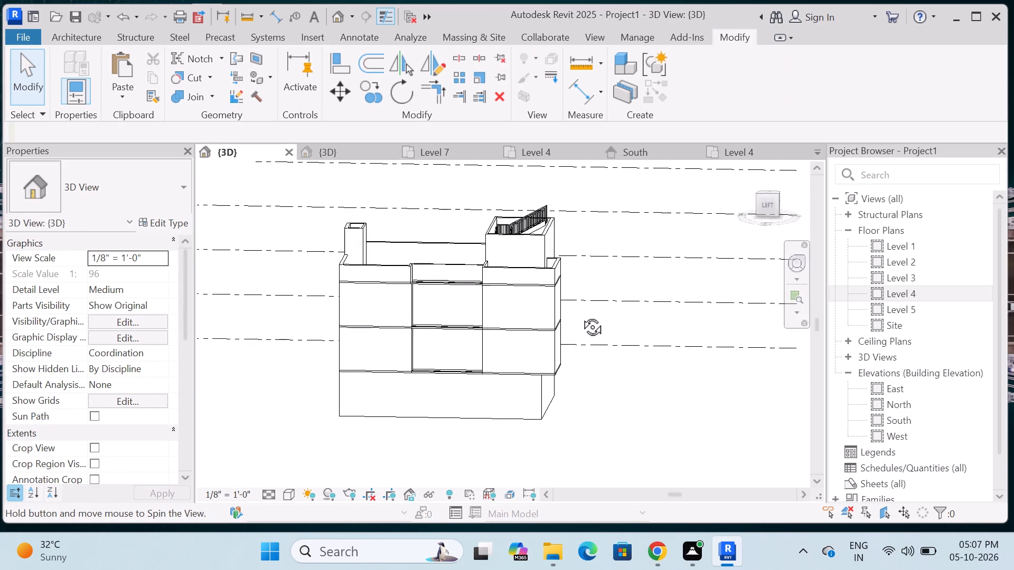
{"action": "middle_click_drag", "start_coordinate": [580, 315], "coordinate": [708, 372], "text": "shift"}
{"action": "scroll", "coordinate": [477, 254], "scroll_direction": "up", "scroll_amount": 5}
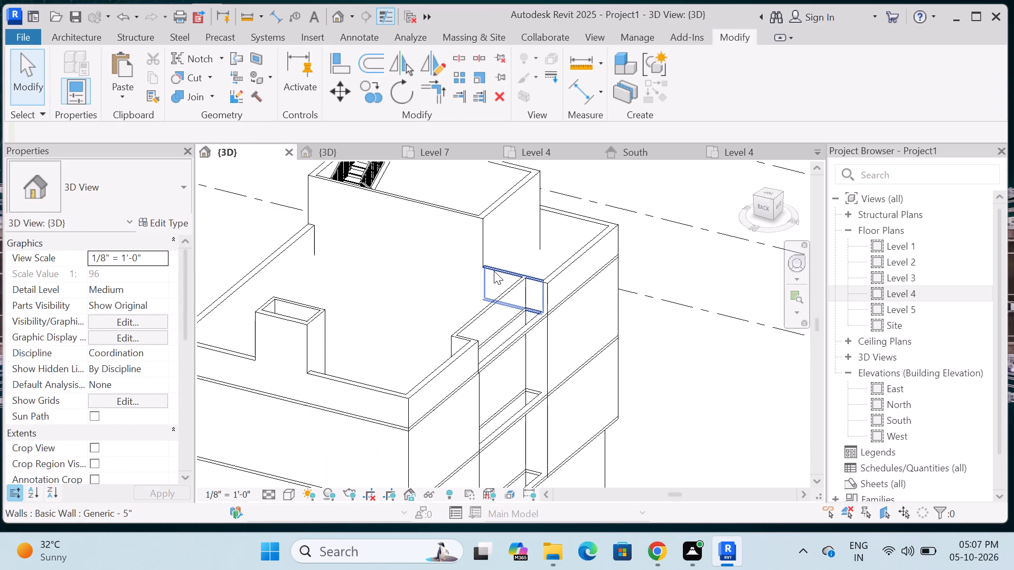
{"action": "left_click", "coordinate": [494, 271]}
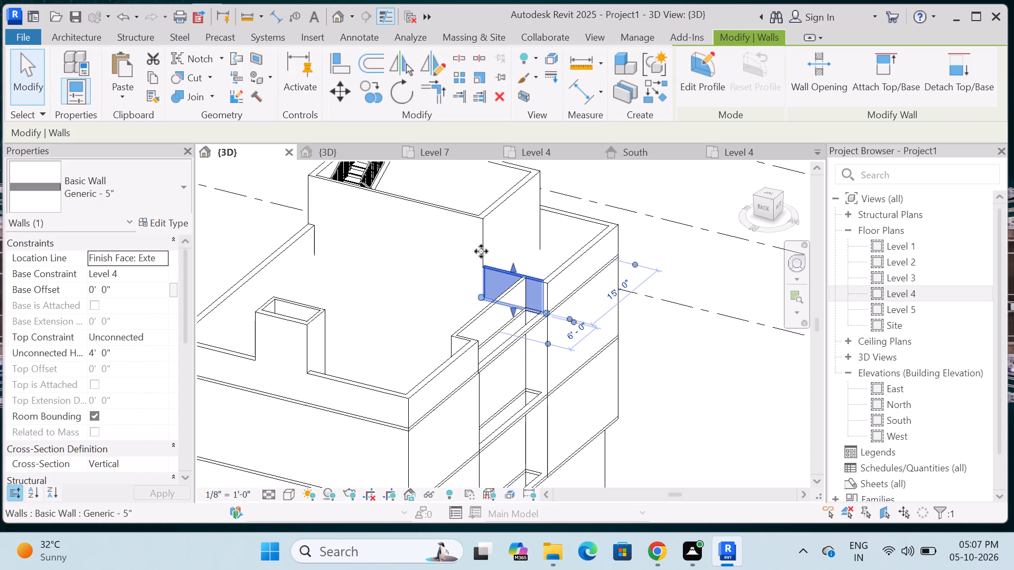
{"action": "key", "text": "Delete"}
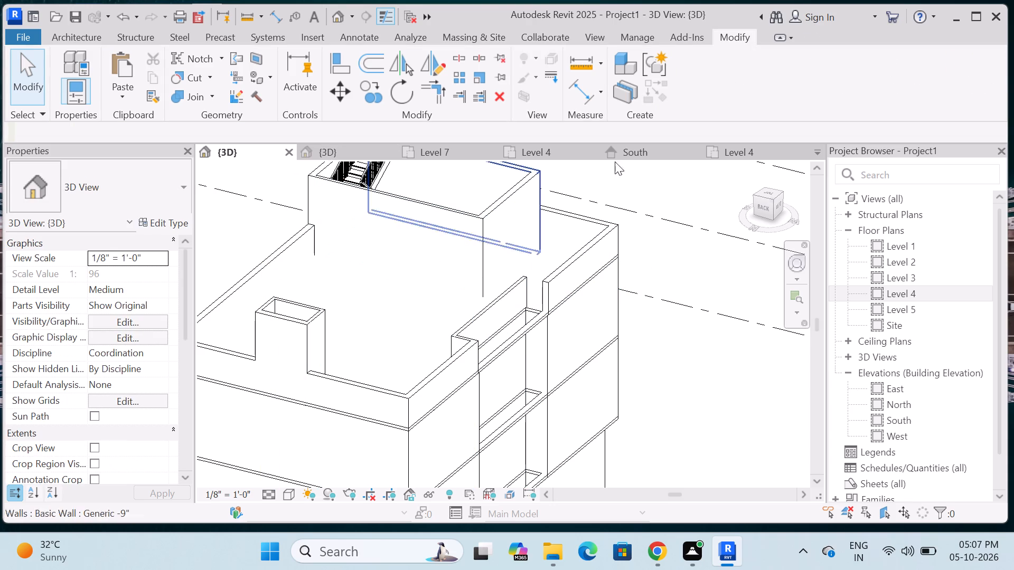
Open the Level 4 floor plan at the open south end of the west recess.
{"action": "double_click", "coordinate": [904, 292]}
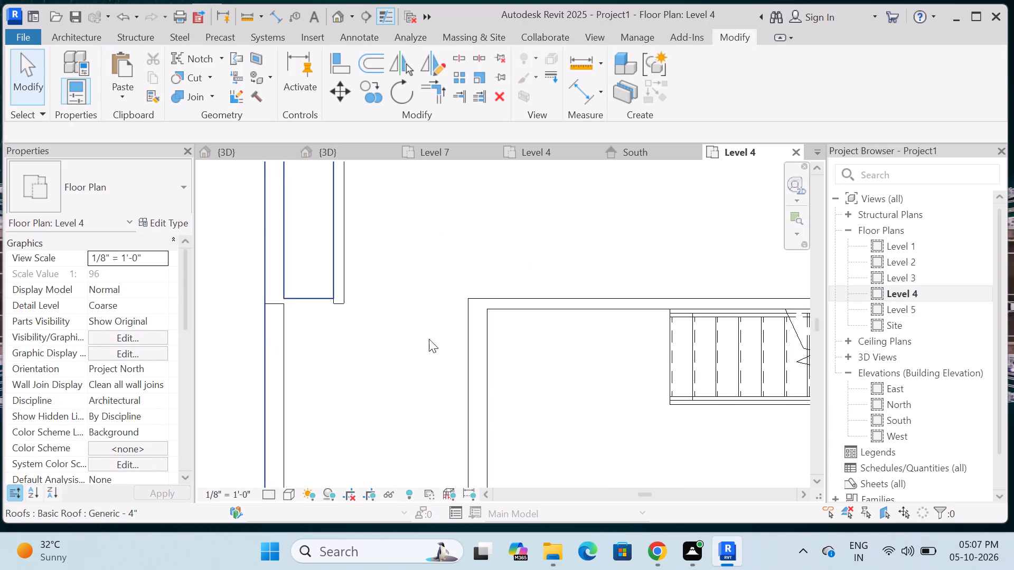
{"action": "scroll", "coordinate": [370, 324], "scroll_direction": "down", "scroll_amount": 3}
{"action": "scroll", "coordinate": [308, 315], "scroll_direction": "up", "scroll_amount": 8}
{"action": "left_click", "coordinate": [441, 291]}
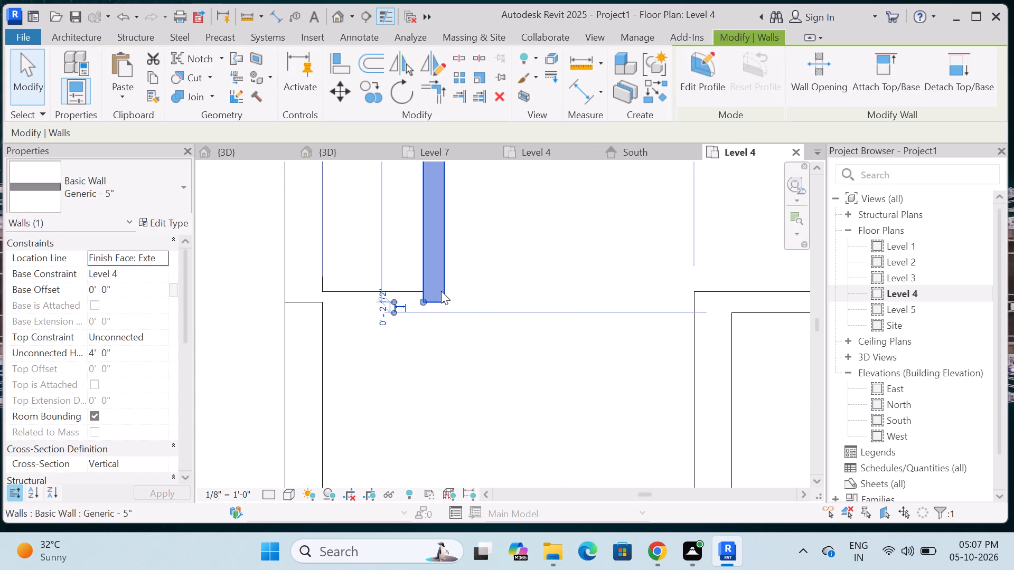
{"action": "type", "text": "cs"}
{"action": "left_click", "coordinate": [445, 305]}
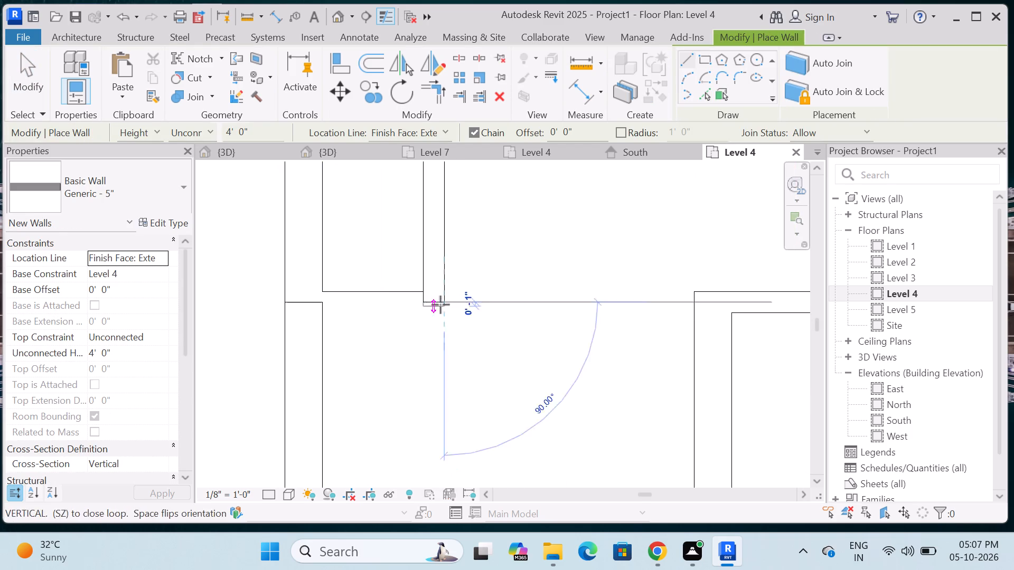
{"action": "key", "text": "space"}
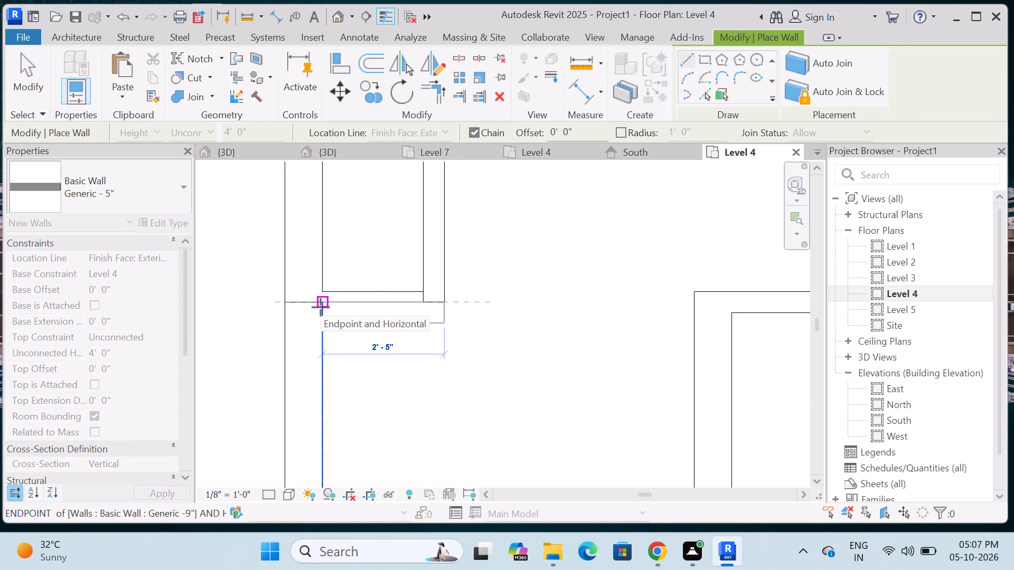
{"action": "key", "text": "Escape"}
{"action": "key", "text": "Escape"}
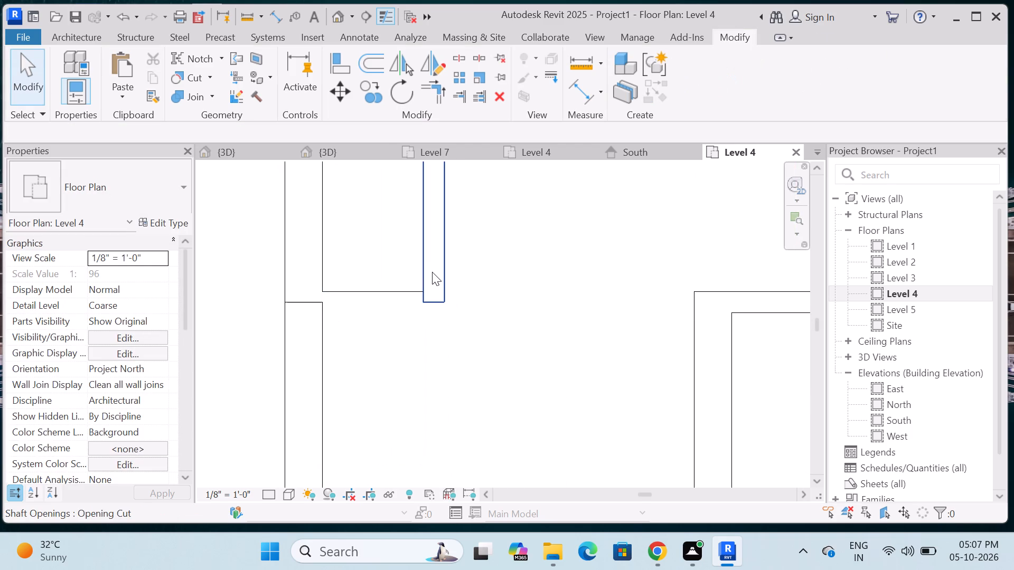
Shorten the south end of the 5" north-south recess wall to line up with the roof opening's south edge.
{"action": "left_click", "coordinate": [429, 251]}
{"action": "scroll", "coordinate": [433, 272], "scroll_direction": "up", "scroll_amount": 4}
{"action": "key", "text": "Escape"}
{"action": "left_click", "coordinate": [448, 303]}
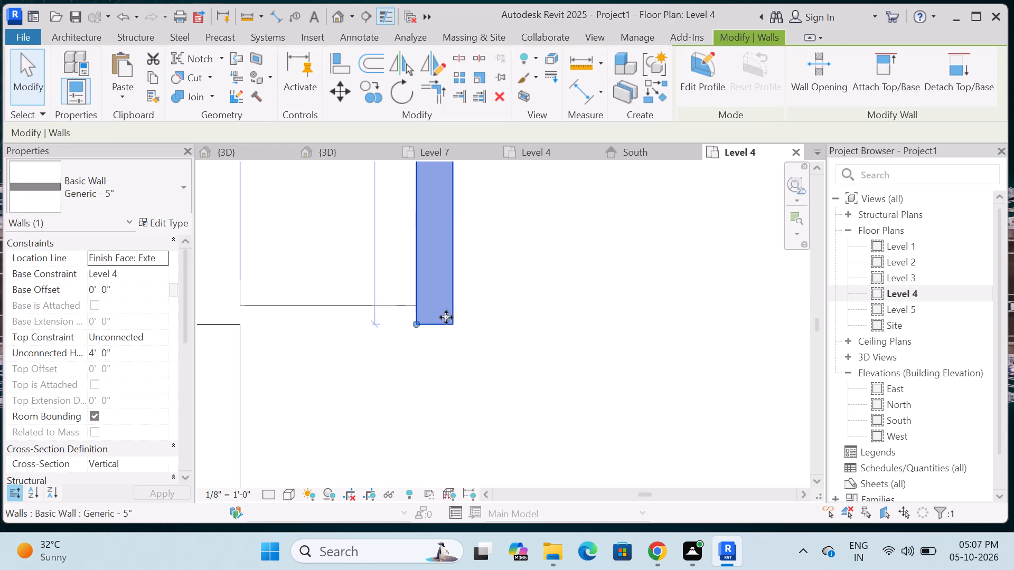
{"action": "left_click_drag", "start_coordinate": [417, 326], "coordinate": [417, 307]}
{"action": "key", "text": "Escape"}
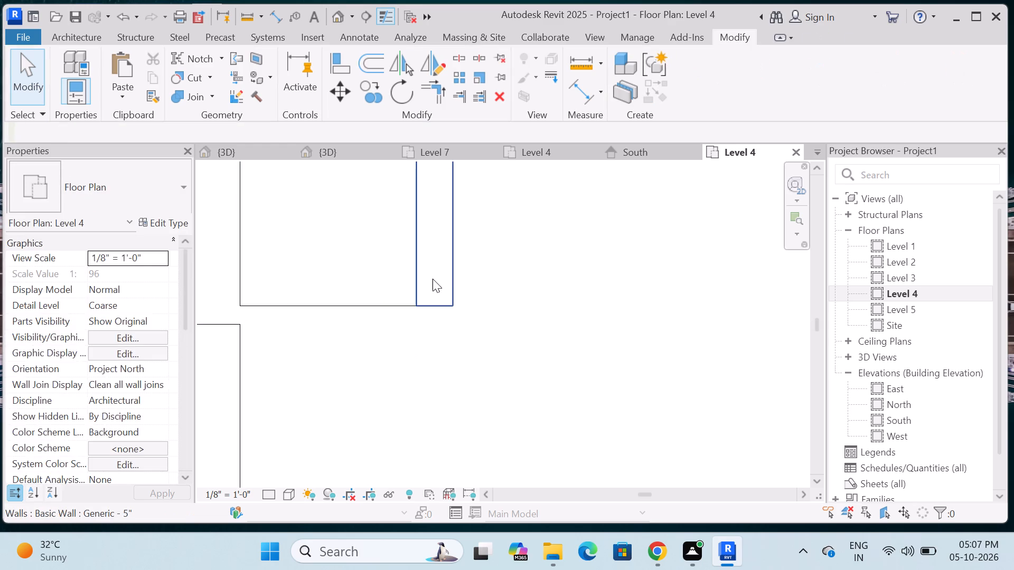
Draw a 4' high Generic - 5" wall 2'-0" west from the recess wall's south end, flipped to the south of the opening.
{"action": "left_click", "coordinate": [433, 279]}
{"action": "key", "text": "c"}
{"action": "key", "text": "s"}
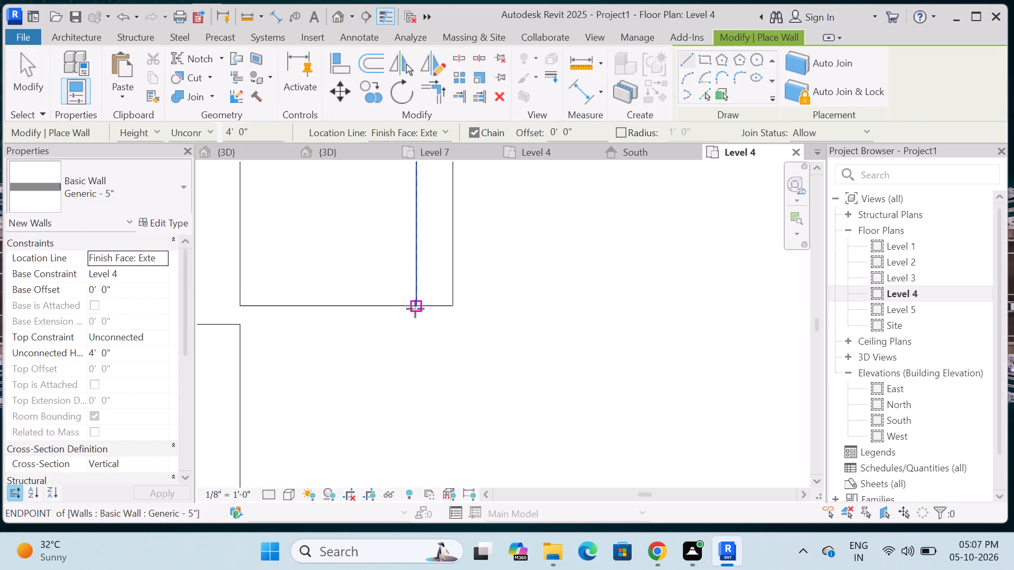
{"action": "left_click", "coordinate": [416, 307]}
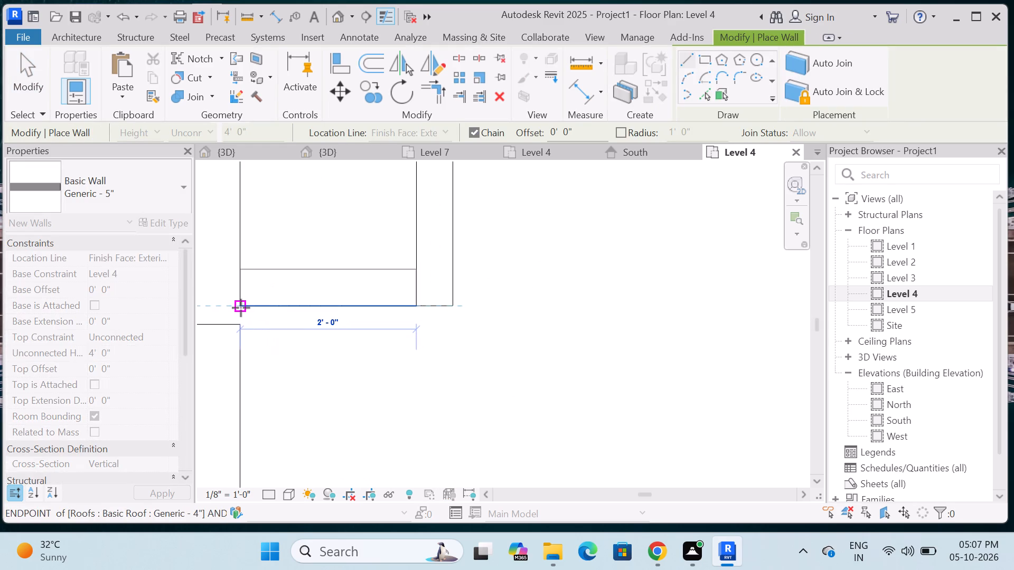
{"action": "key", "text": "space"}
{"action": "left_click", "coordinate": [241, 308]}
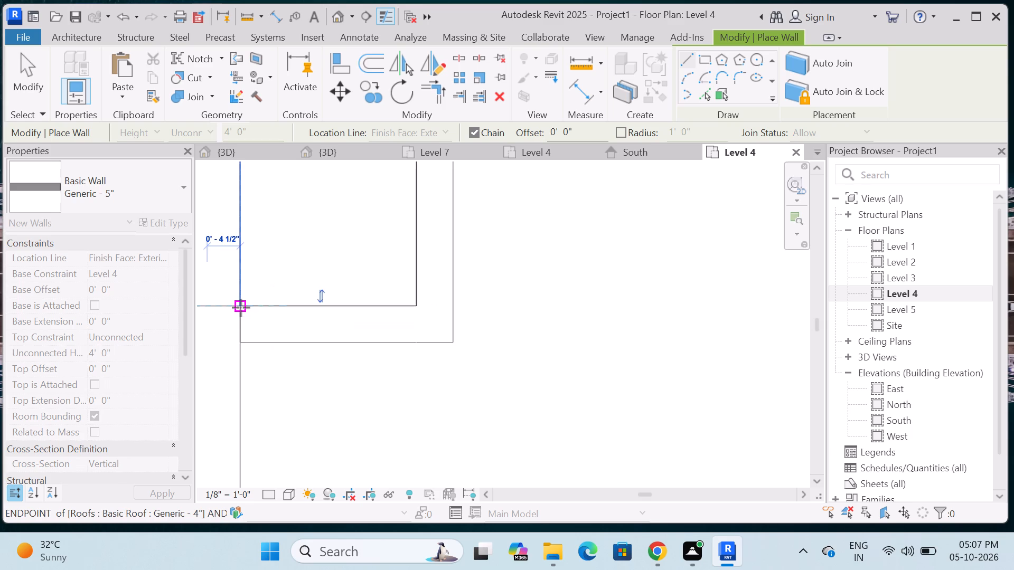
{"action": "key", "text": "Escape"}
{"action": "scroll", "coordinate": [337, 304], "scroll_direction": "down", "scroll_amount": 9}
{"action": "key", "text": "Escape"}
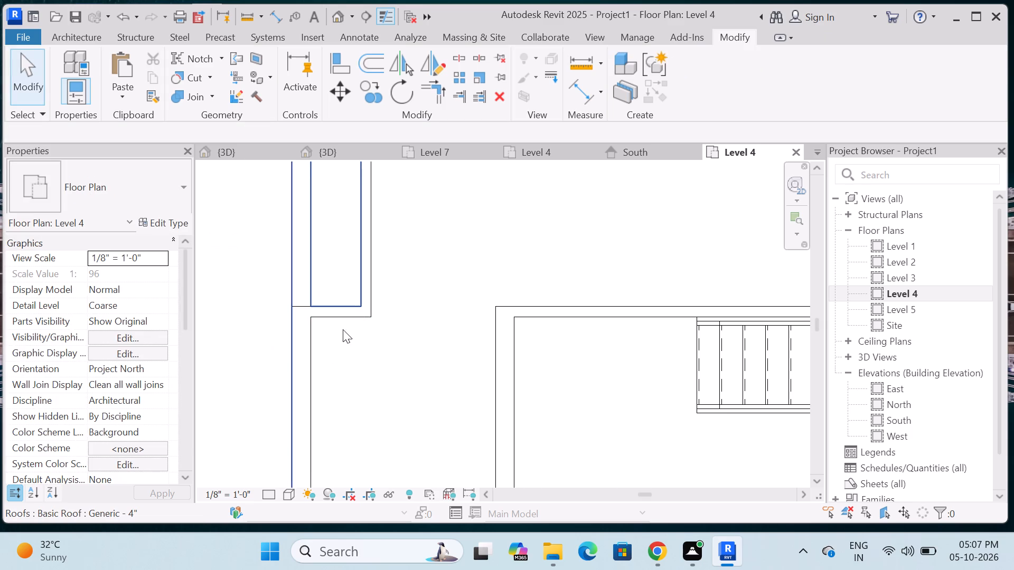
{"action": "left_click", "coordinate": [333, 318]}
{"action": "key", "text": "Escape"}
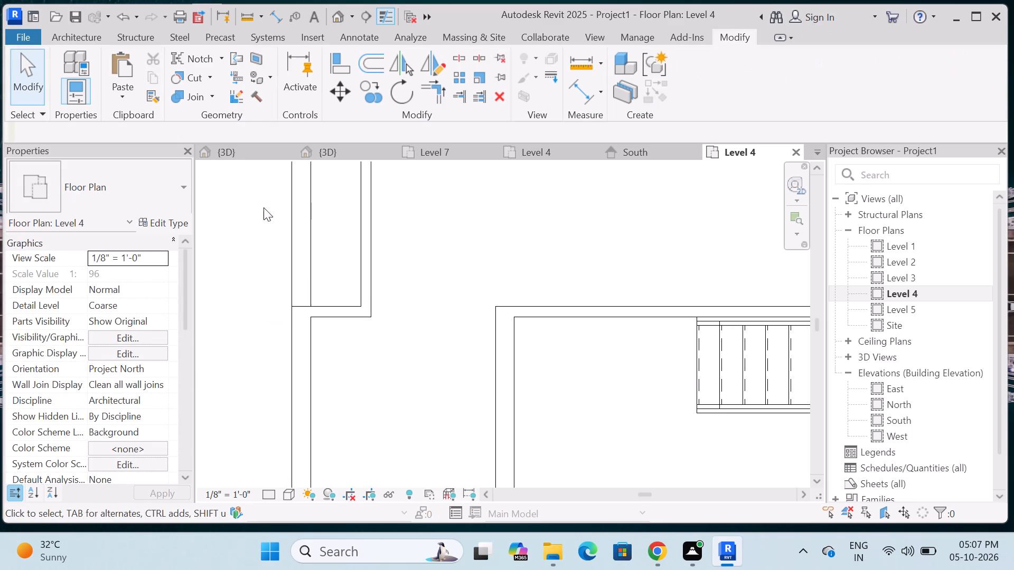
Inspect the Level 4 parapets, west recess and stair room in 3D from several sides.
{"action": "left_click", "coordinate": [228, 156]}
{"action": "scroll", "coordinate": [334, 216], "scroll_direction": "down", "scroll_amount": 5}
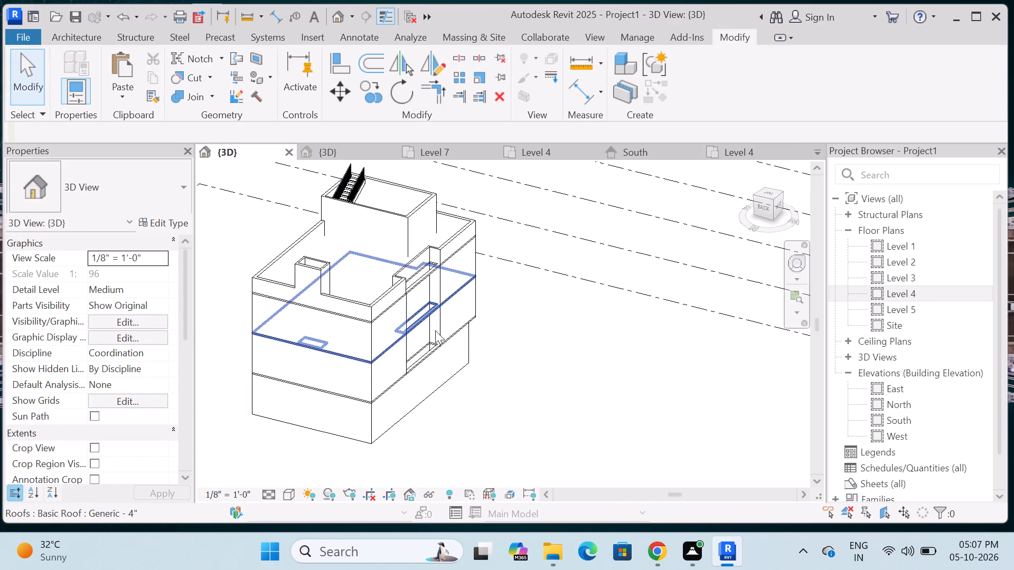
{"action": "middle_click_drag", "start_coordinate": [445, 367], "coordinate": [313, 296], "text": "shift"}
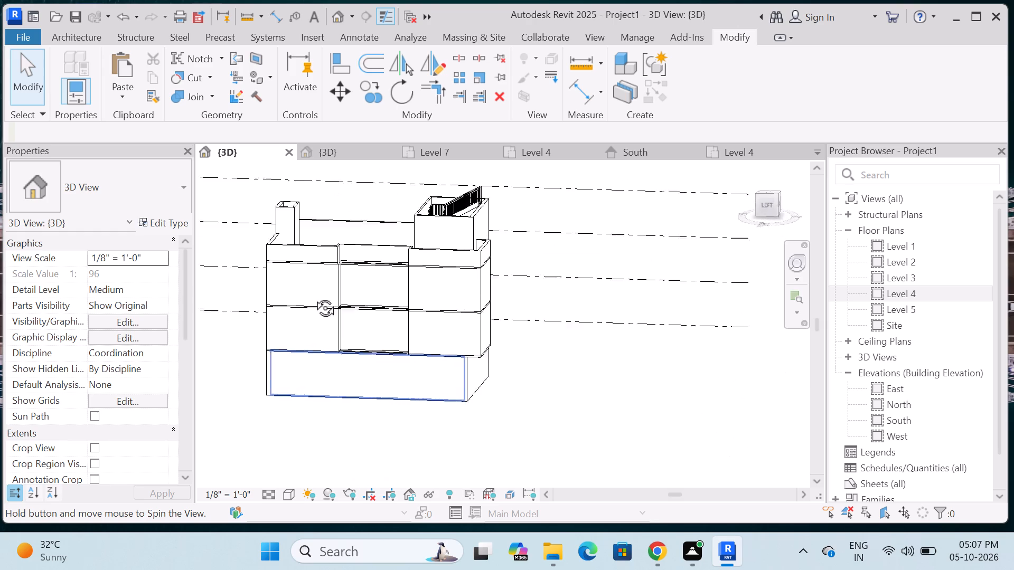
{"action": "middle_click_drag", "start_coordinate": [313, 296], "coordinate": [466, 458], "text": "shift"}
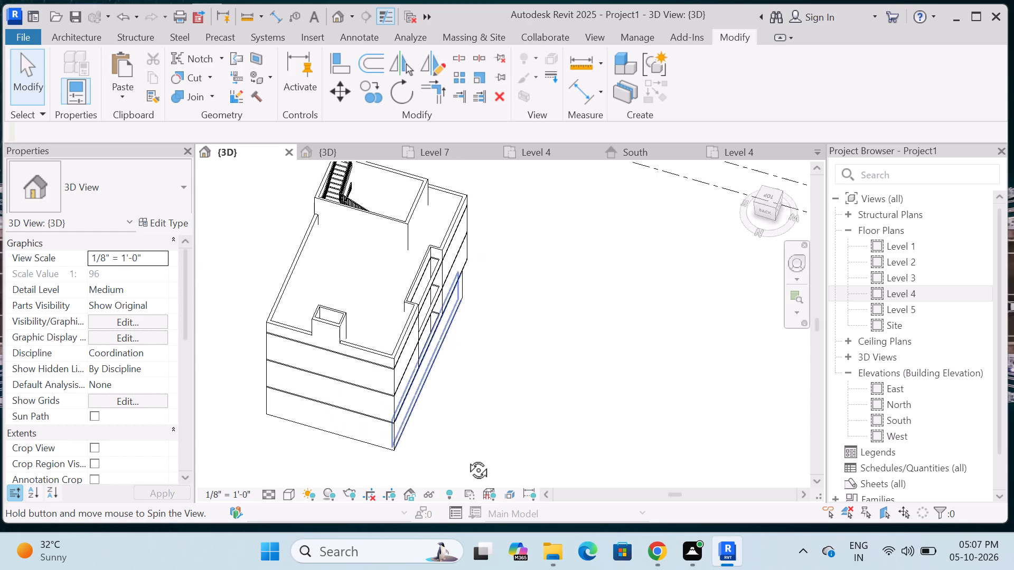
{"action": "middle_click_drag", "start_coordinate": [466, 458], "coordinate": [194, 363], "text": "shift"}
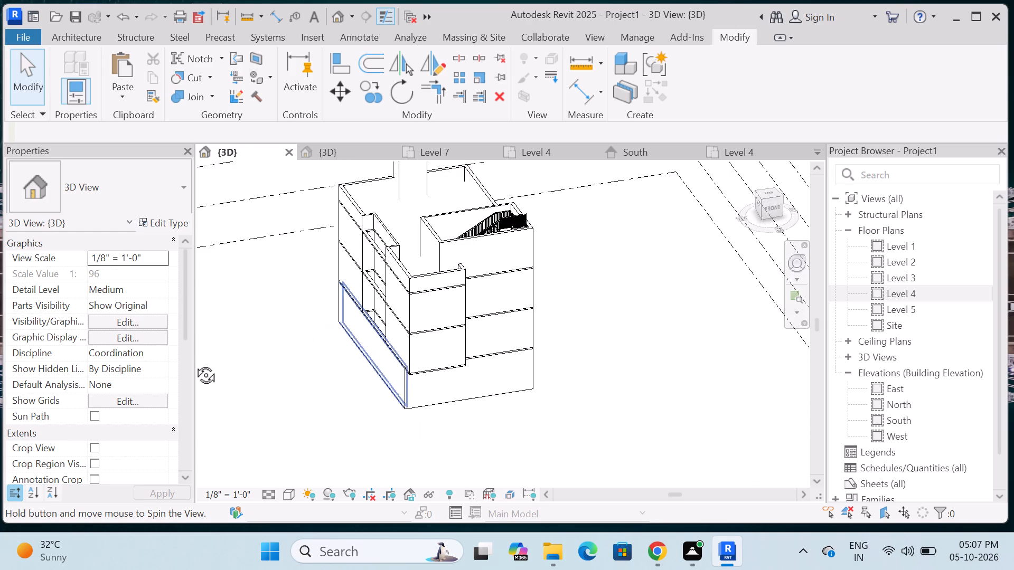
{"action": "middle_click_drag", "start_coordinate": [194, 363], "coordinate": [209, 369], "text": "shift"}
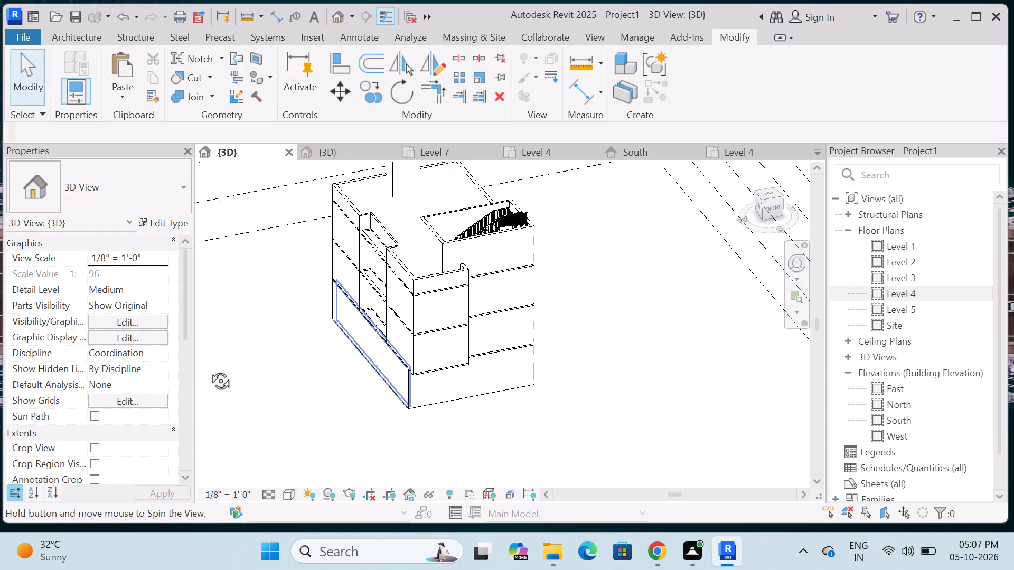
{"action": "middle_click_drag", "start_coordinate": [209, 369], "coordinate": [207, 367], "text": "shift"}
Open the Level 2 floor plan and edit the footprint of its Generic - 4" roof.
{"action": "double_click", "coordinate": [918, 246]}
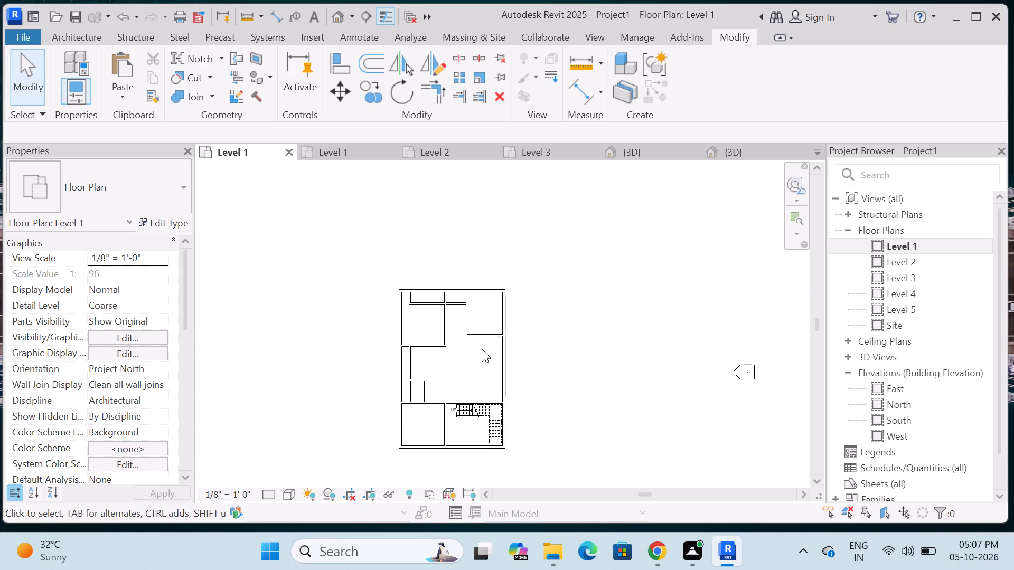
{"action": "double_click", "coordinate": [893, 261]}
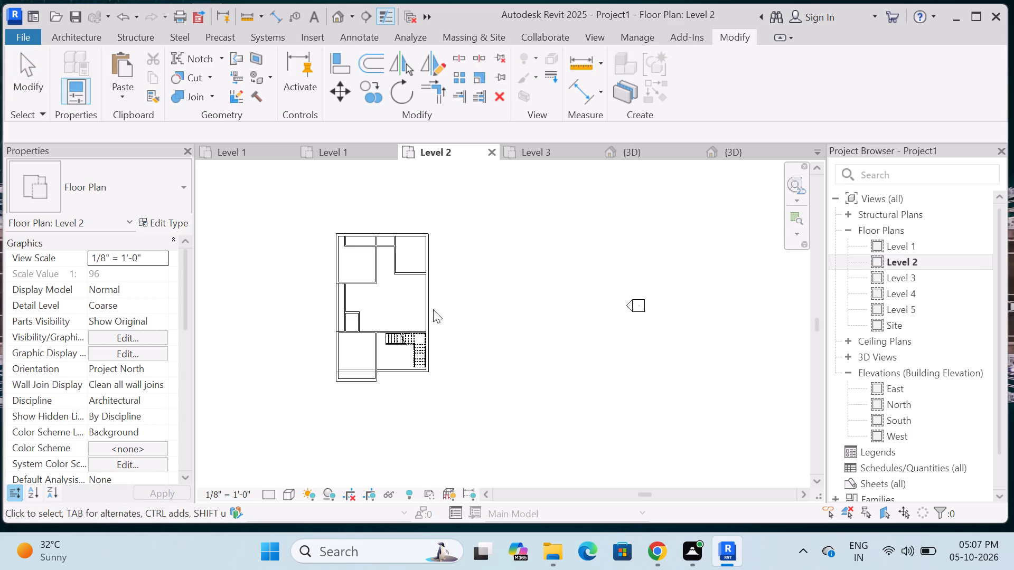
{"action": "double_click", "coordinate": [373, 308]}
{"action": "scroll", "coordinate": [317, 296], "scroll_direction": "up", "scroll_amount": 8}
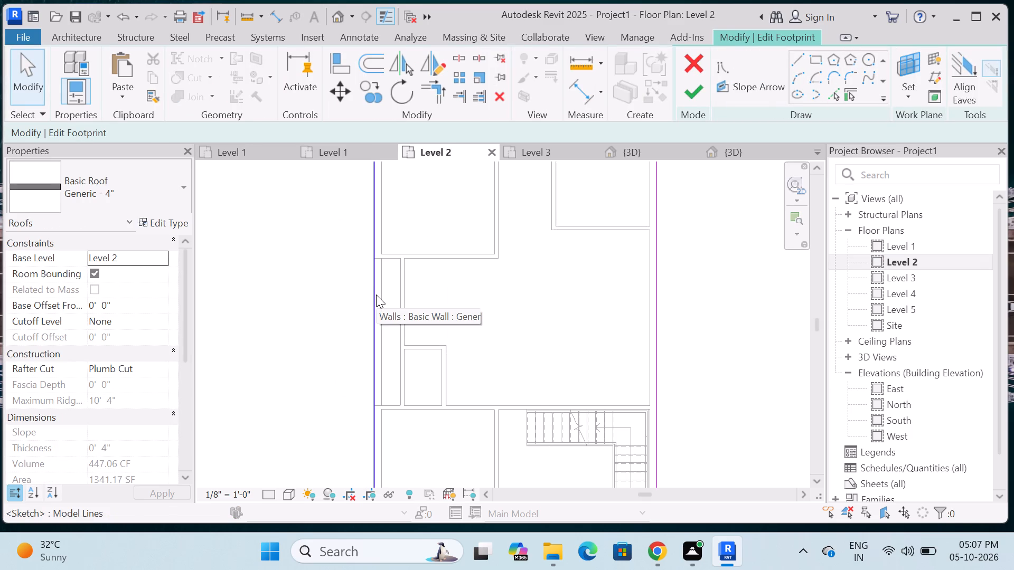
{"action": "left_click", "coordinate": [376, 294]}
{"action": "scroll", "coordinate": [372, 308], "scroll_direction": "down", "scroll_amount": 3}
{"action": "key", "text": "Escape"}
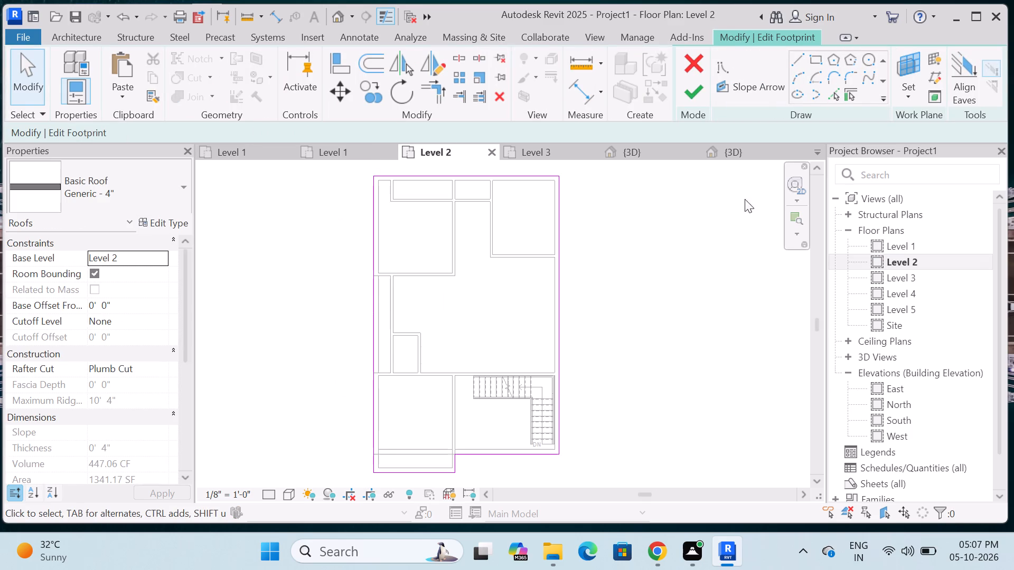
Sketch the west recess outline in the roof footprint, with 2'-9" south and north lines joined along the 5" recess wall.
{"action": "left_click", "coordinate": [797, 62]}
{"action": "scroll", "coordinate": [400, 384], "scroll_direction": "up", "scroll_amount": 9}
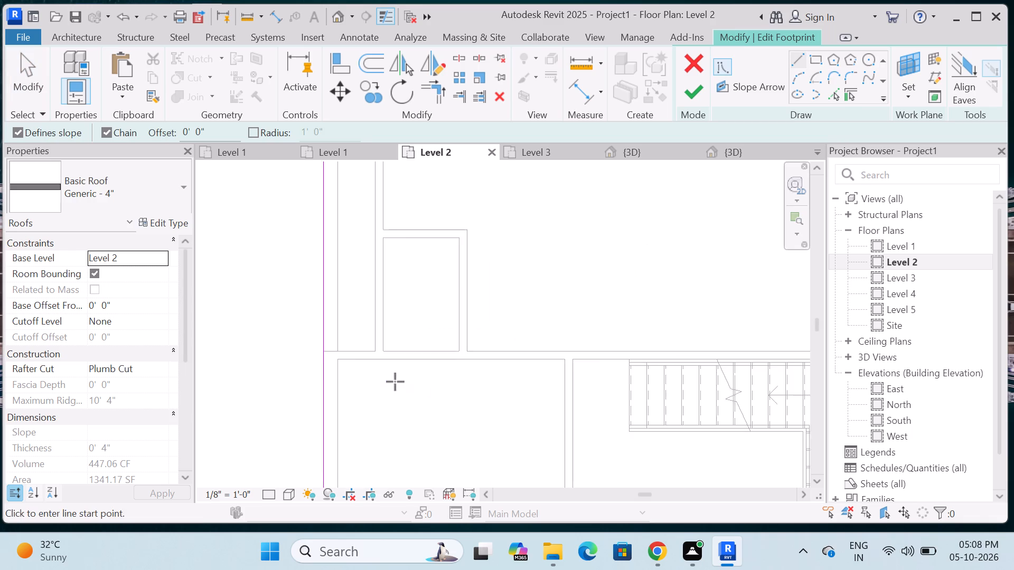
{"action": "left_click", "coordinate": [312, 348]}
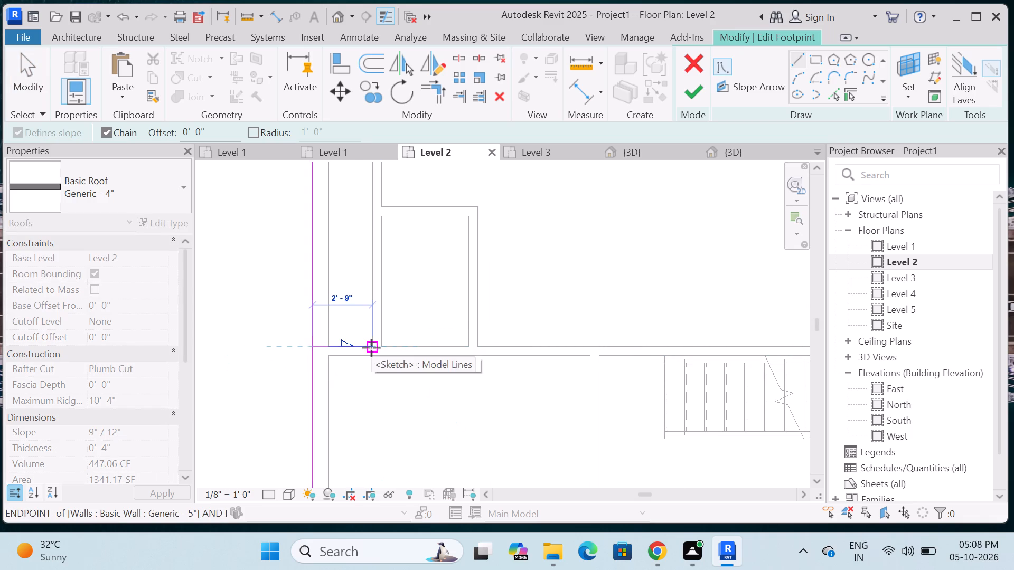
{"action": "left_click", "coordinate": [371, 348]}
{"action": "scroll", "coordinate": [372, 348], "scroll_direction": "down", "scroll_amount": 8}
{"action": "scroll", "coordinate": [374, 299], "scroll_direction": "up", "scroll_amount": 4}
{"action": "scroll", "coordinate": [367, 212], "scroll_direction": "up", "scroll_amount": 5}
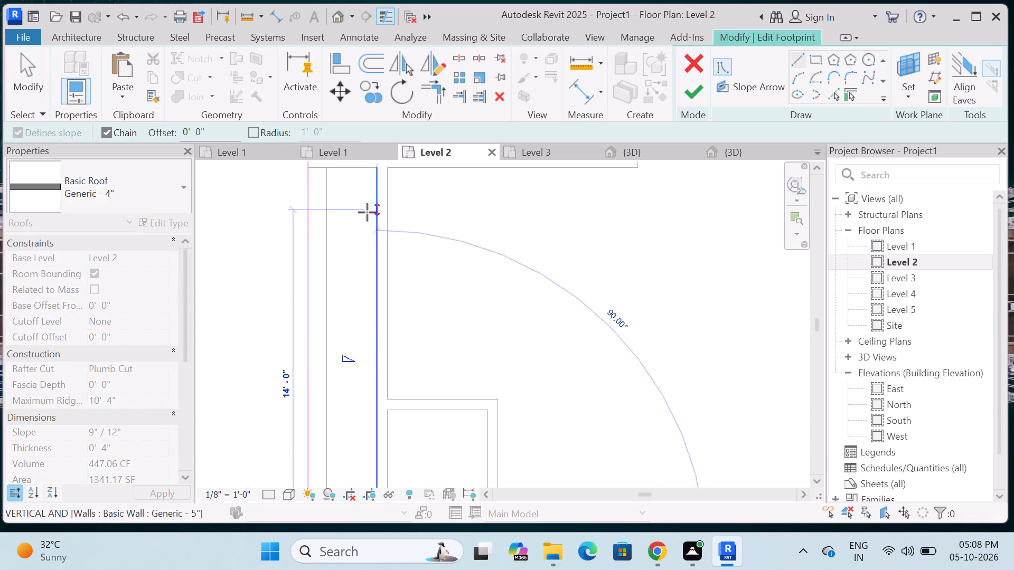
{"action": "scroll", "coordinate": [367, 212], "scroll_direction": "up", "scroll_amount": 3}
{"action": "scroll", "coordinate": [362, 275], "scroll_direction": "down", "scroll_amount": 9}
{"action": "scroll", "coordinate": [352, 253], "scroll_direction": "up", "scroll_amount": 8}
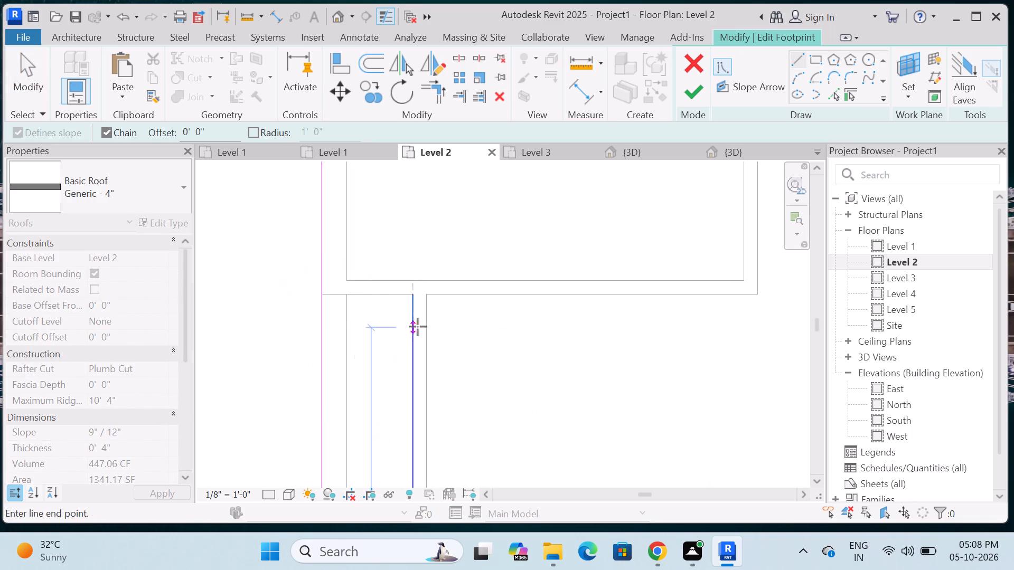
{"action": "left_click", "coordinate": [415, 297]}
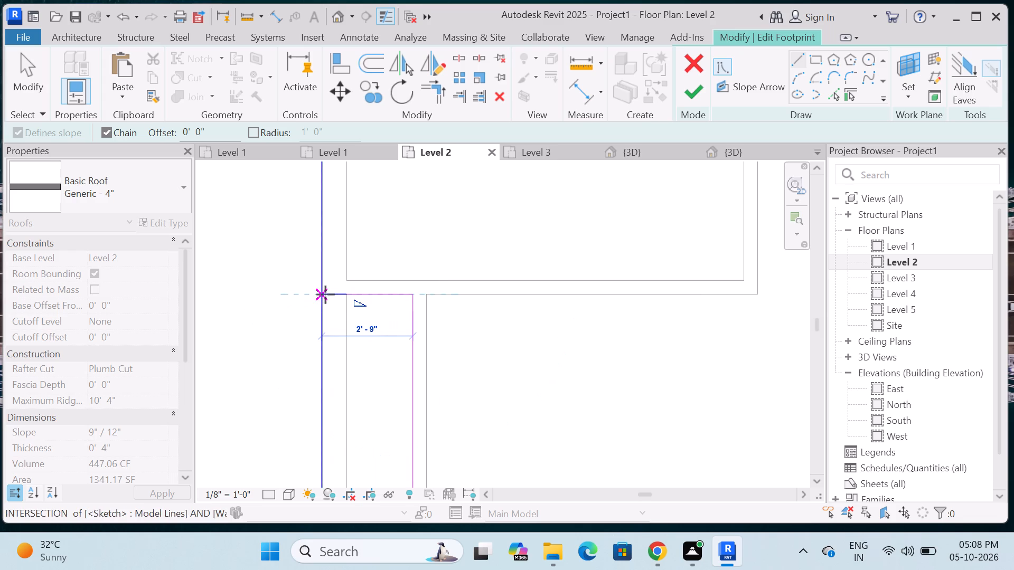
{"action": "left_click", "coordinate": [325, 294]}
{"action": "key", "text": "Escape"}
{"action": "scroll", "coordinate": [384, 290], "scroll_direction": "down", "scroll_amount": 7}
{"action": "key", "text": "Escape"}
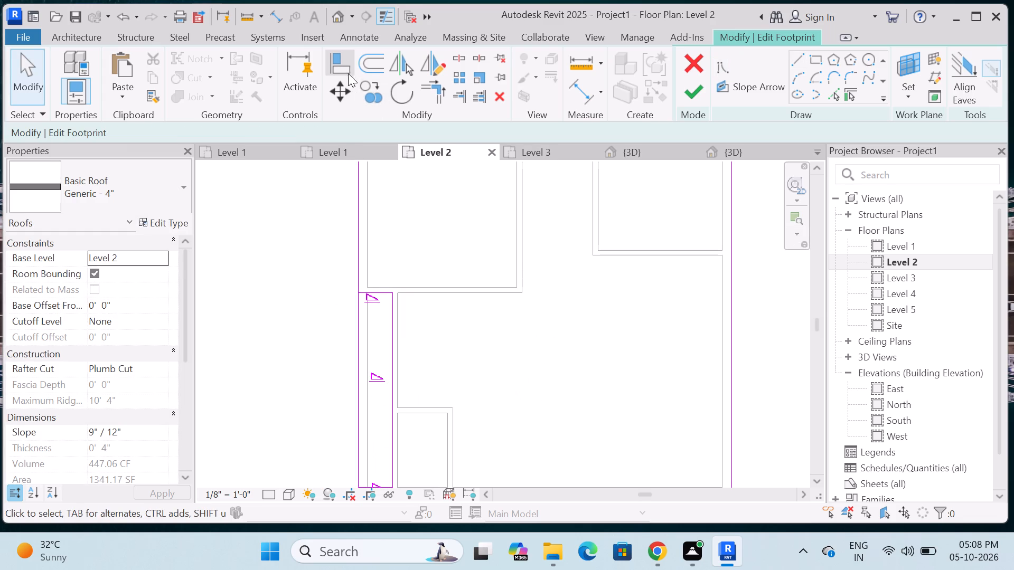
{"action": "key", "text": "Escape"}
Trim the footprint's west edge to a corner with the recess's north line, unjoining the conflicting elements.
{"action": "left_click", "coordinate": [432, 91]}
{"action": "left_click", "coordinate": [360, 257]}
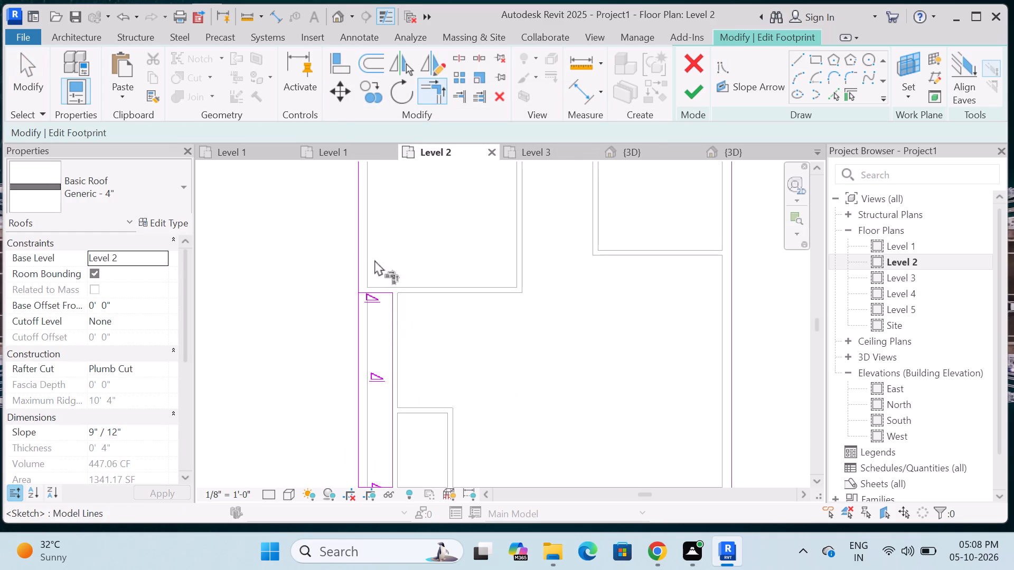
{"action": "scroll", "coordinate": [393, 306], "scroll_direction": "up", "scroll_amount": 5}
{"action": "left_click", "coordinate": [373, 281]}
{"action": "scroll", "coordinate": [400, 241], "scroll_direction": "down", "scroll_amount": 9}
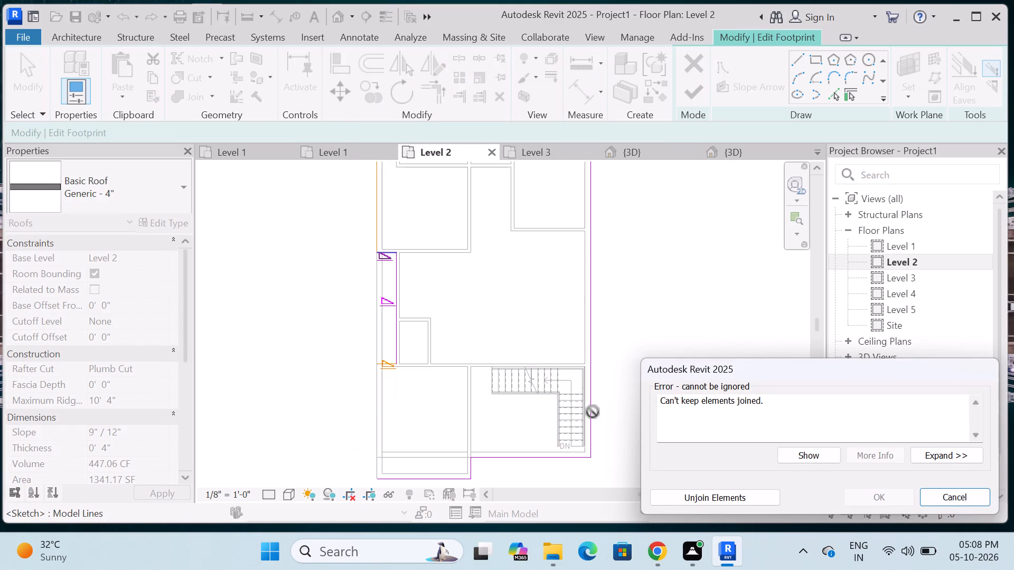
{"action": "left_click", "coordinate": [698, 496]}
{"action": "scroll", "coordinate": [386, 389], "scroll_direction": "up", "scroll_amount": 10}
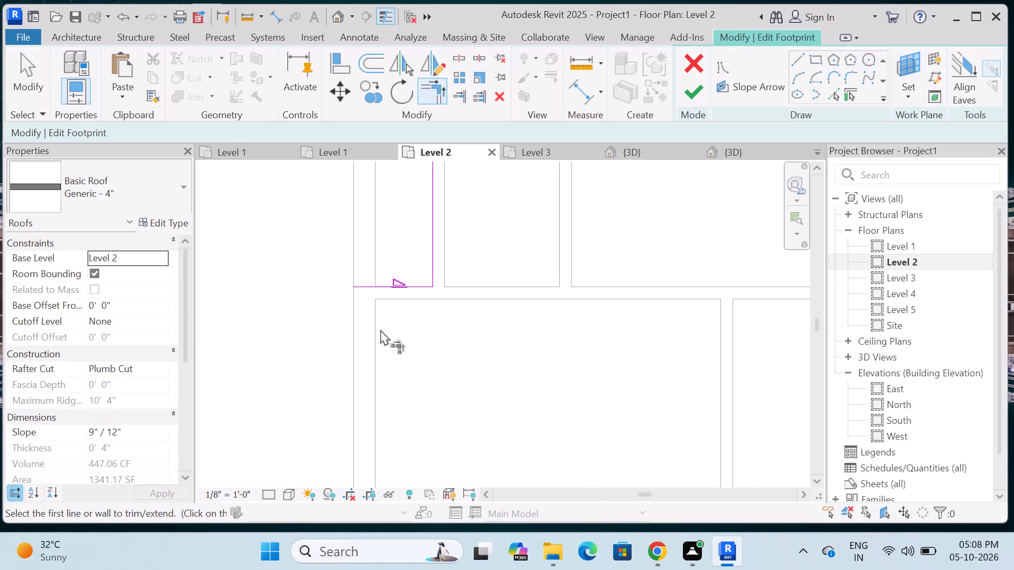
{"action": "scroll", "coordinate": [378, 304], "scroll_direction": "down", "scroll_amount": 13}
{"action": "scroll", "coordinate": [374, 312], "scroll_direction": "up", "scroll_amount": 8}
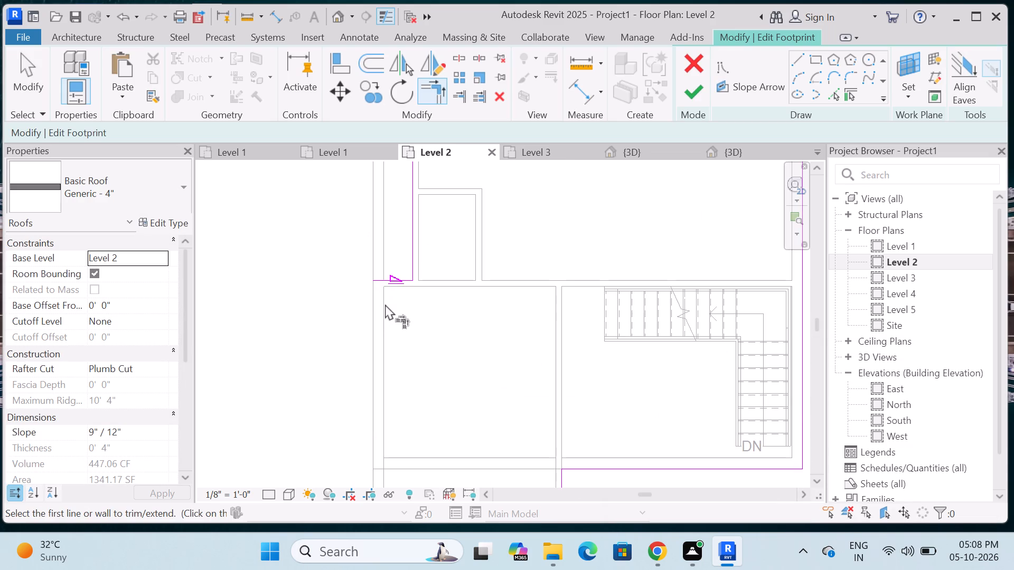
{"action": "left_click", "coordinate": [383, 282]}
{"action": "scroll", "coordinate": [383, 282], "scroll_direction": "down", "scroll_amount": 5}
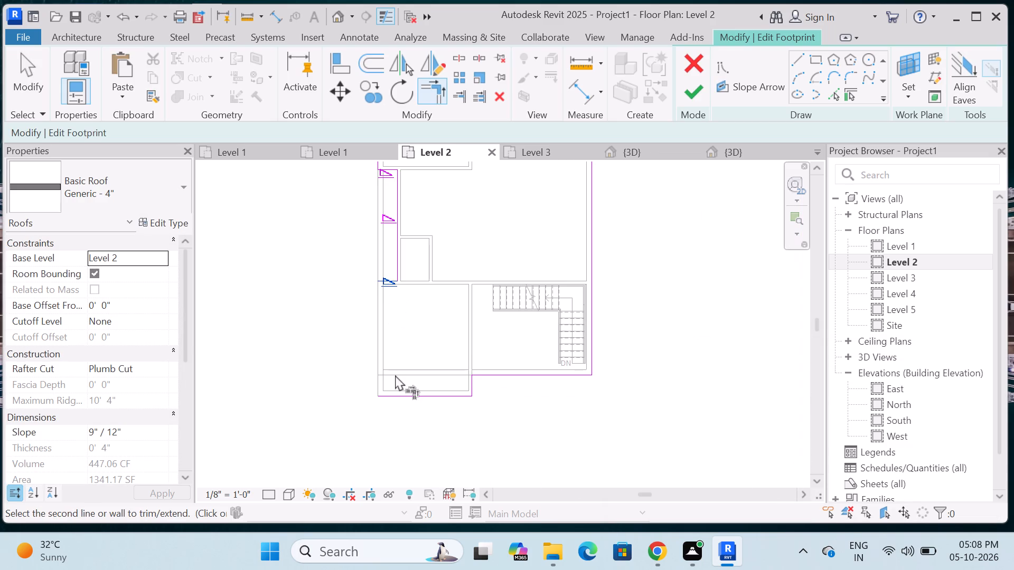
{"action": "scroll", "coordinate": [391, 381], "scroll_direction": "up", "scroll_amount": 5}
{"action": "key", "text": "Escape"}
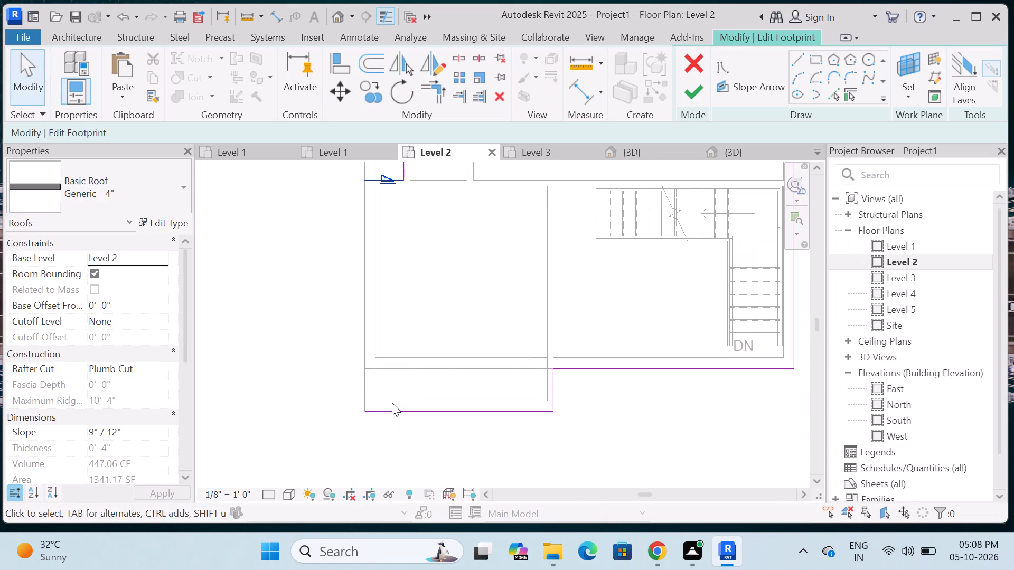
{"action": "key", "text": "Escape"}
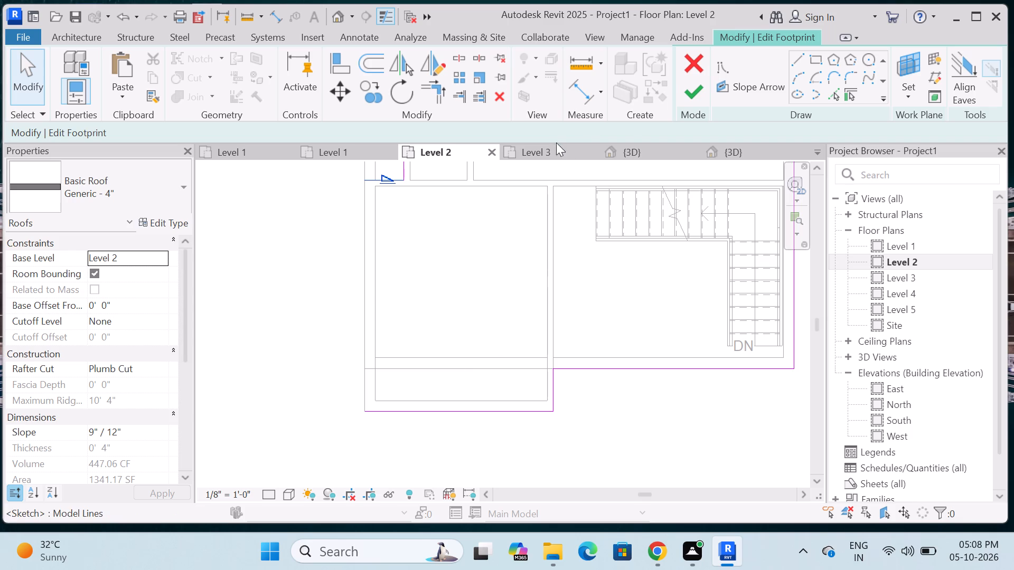
Draw the footprint's missing west edge line from the recess's south line down to the southwest corner.
{"action": "left_click", "coordinate": [803, 64]}
{"action": "scroll", "coordinate": [337, 184], "scroll_direction": "up", "scroll_amount": 3}
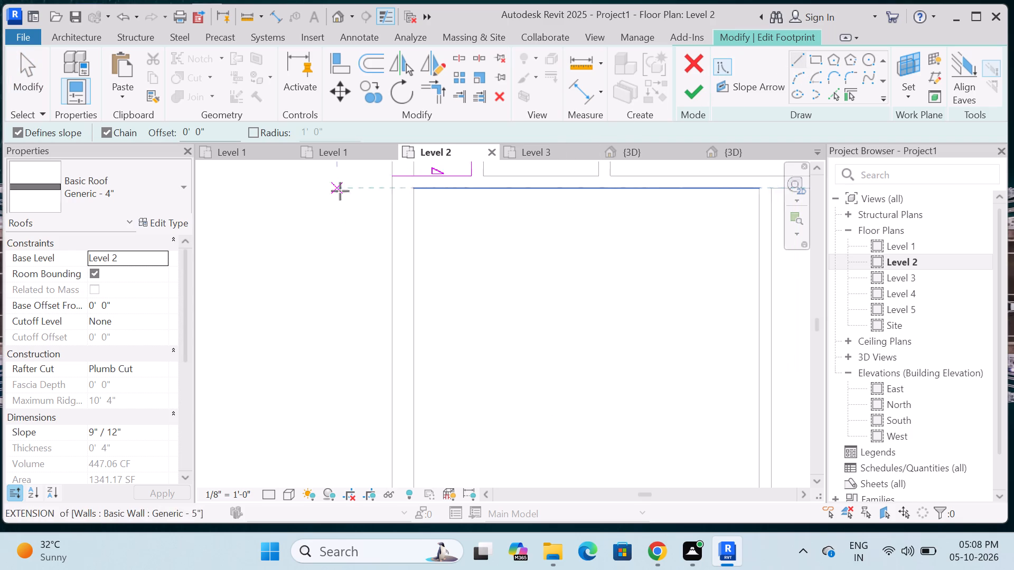
{"action": "scroll", "coordinate": [340, 191], "scroll_direction": "up", "scroll_amount": 4}
{"action": "left_click", "coordinate": [388, 165]}
{"action": "scroll", "coordinate": [387, 252], "scroll_direction": "down", "scroll_amount": 6}
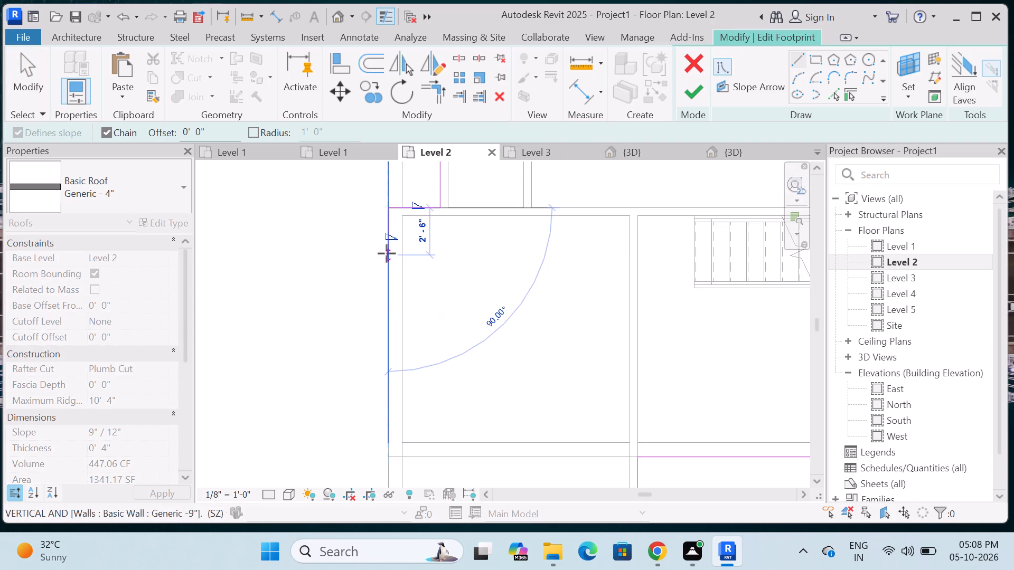
{"action": "scroll", "coordinate": [387, 253], "scroll_direction": "down", "scroll_amount": 4}
{"action": "scroll", "coordinate": [384, 381], "scroll_direction": "up", "scroll_amount": 8}
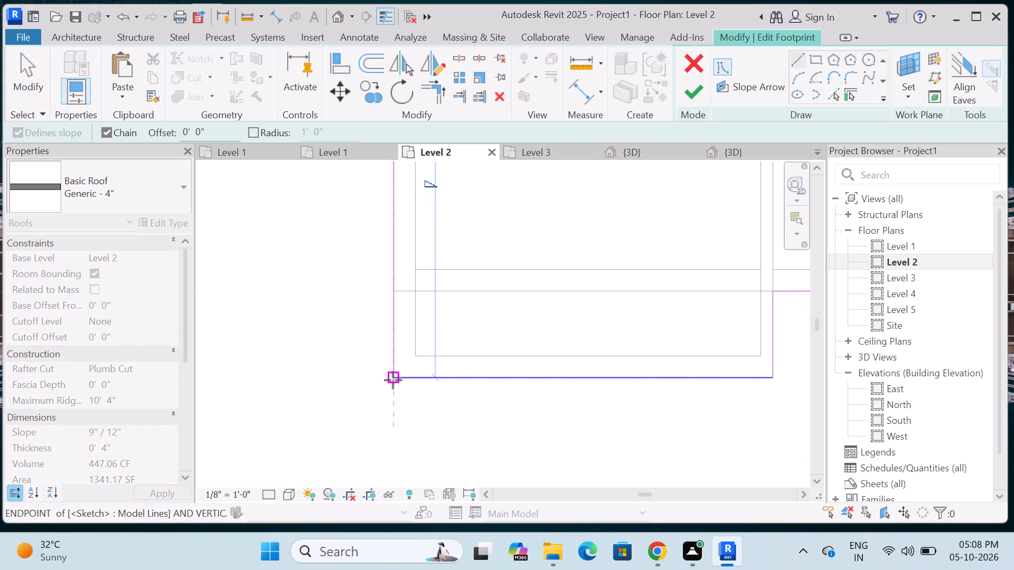
{"action": "left_click", "coordinate": [394, 378]}
{"action": "key", "text": "Escape"}
{"action": "scroll", "coordinate": [328, 403], "scroll_direction": "down", "scroll_amount": 13}
{"action": "scroll", "coordinate": [410, 397], "scroll_direction": "down", "scroll_amount": 4}
{"action": "key", "text": "Escape"}
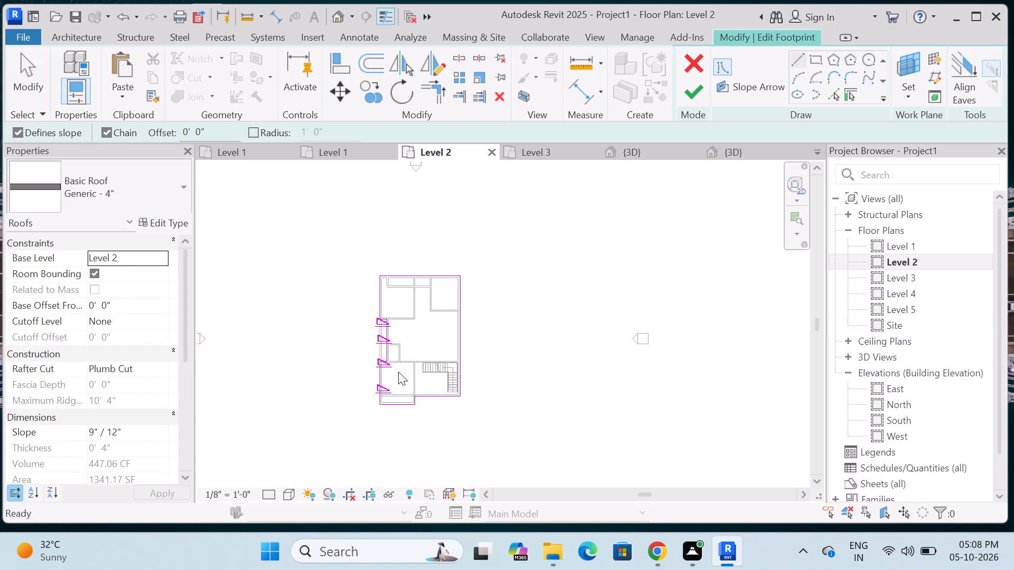
{"action": "scroll", "coordinate": [391, 355], "scroll_direction": "up", "scroll_amount": 10}
{"action": "scroll", "coordinate": [396, 317], "scroll_direction": "down", "scroll_amount": 4}
{"action": "key", "text": "Escape"}
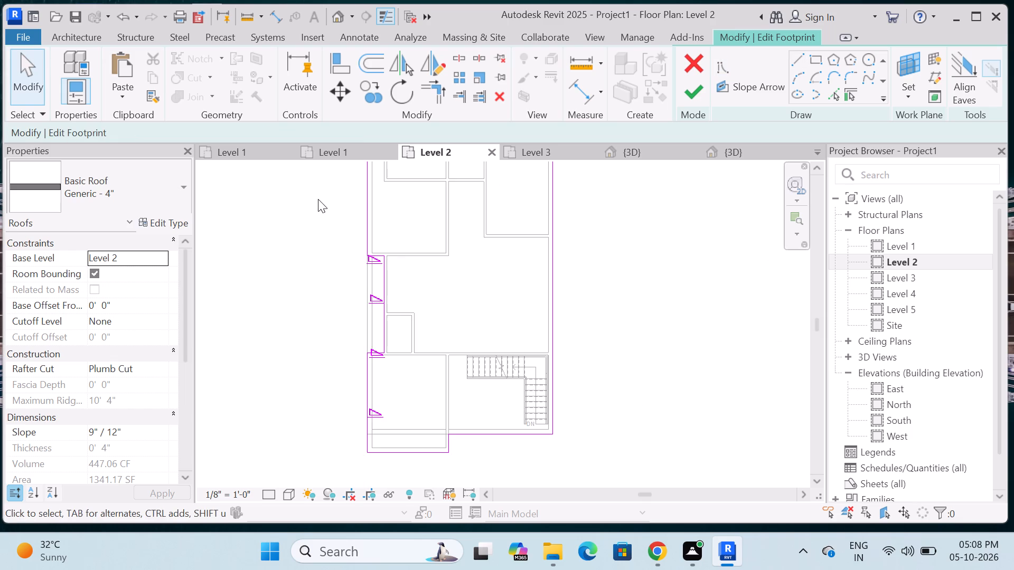
Remove the slope definition from the recess and west edge lines and finish the roof footprint without attaching walls.
{"action": "left_click_drag", "start_coordinate": [321, 202], "coordinate": [435, 486]}
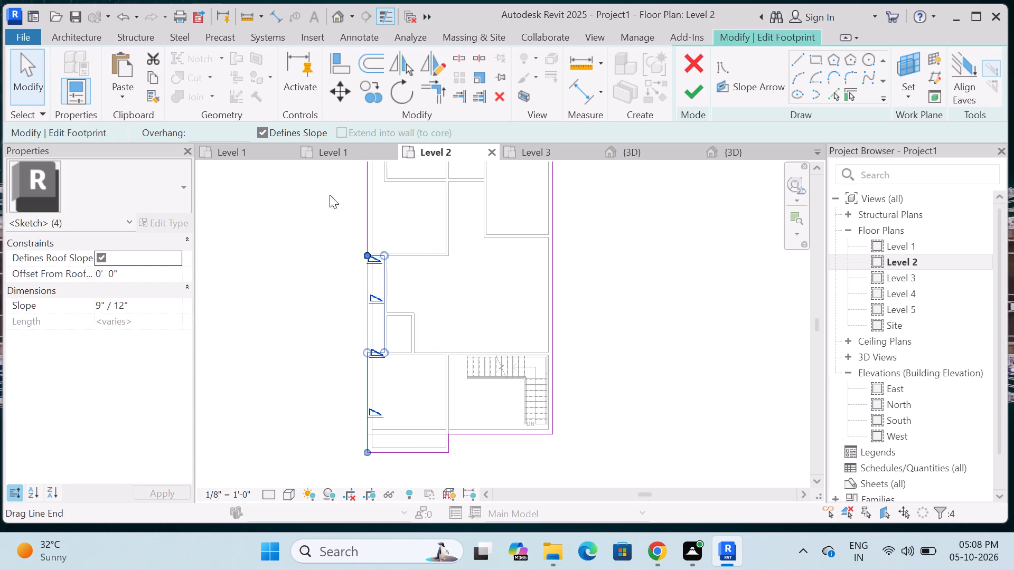
{"action": "left_click", "coordinate": [266, 130]}
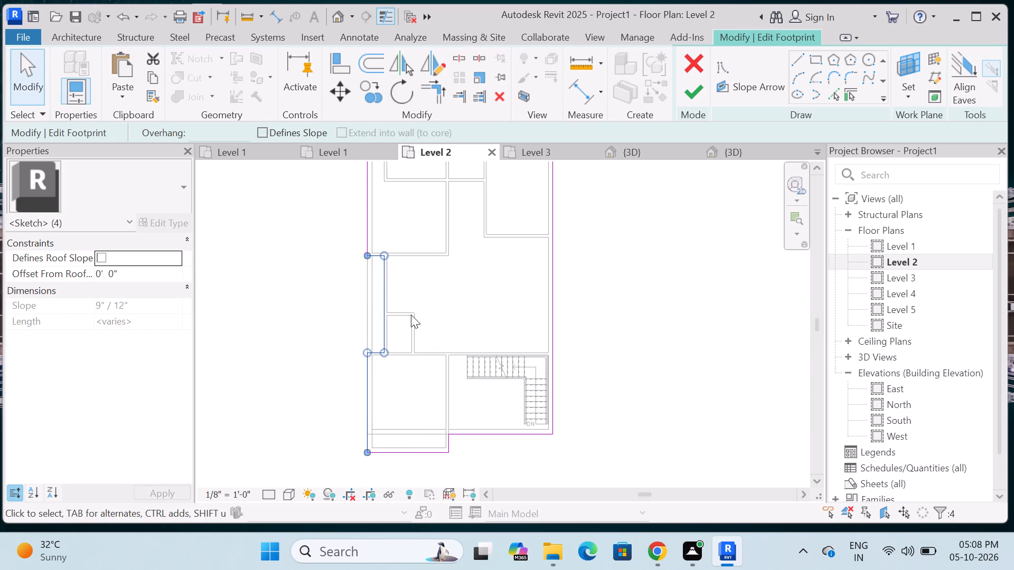
{"action": "left_click", "coordinate": [690, 102]}
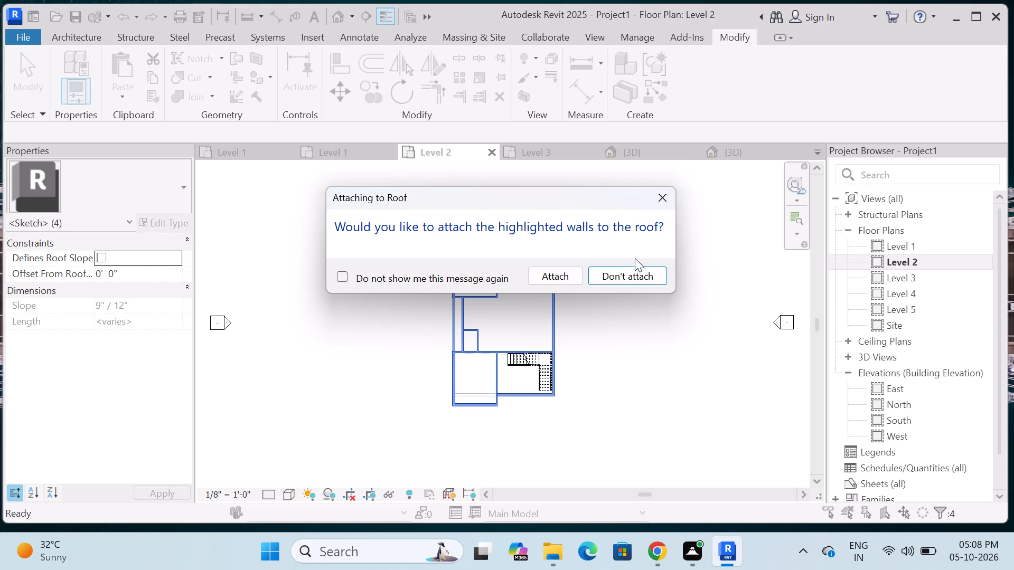
{"action": "left_click", "coordinate": [632, 281]}
{"action": "left_click", "coordinate": [313, 302]}
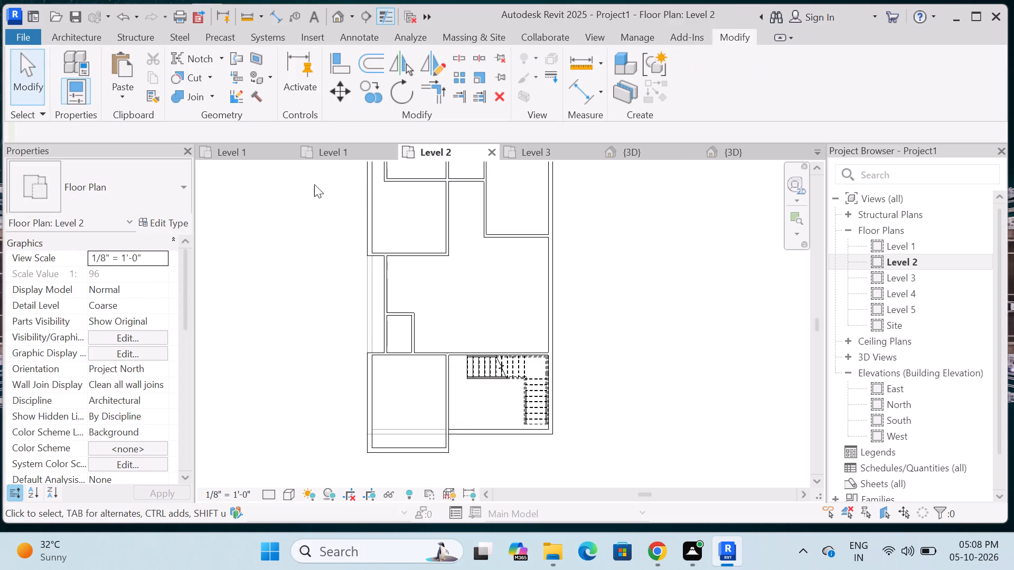
Delete the Generic - 4" roofs at Level 3 and Level 4 in the 3D view.
{"action": "left_click", "coordinate": [633, 155]}
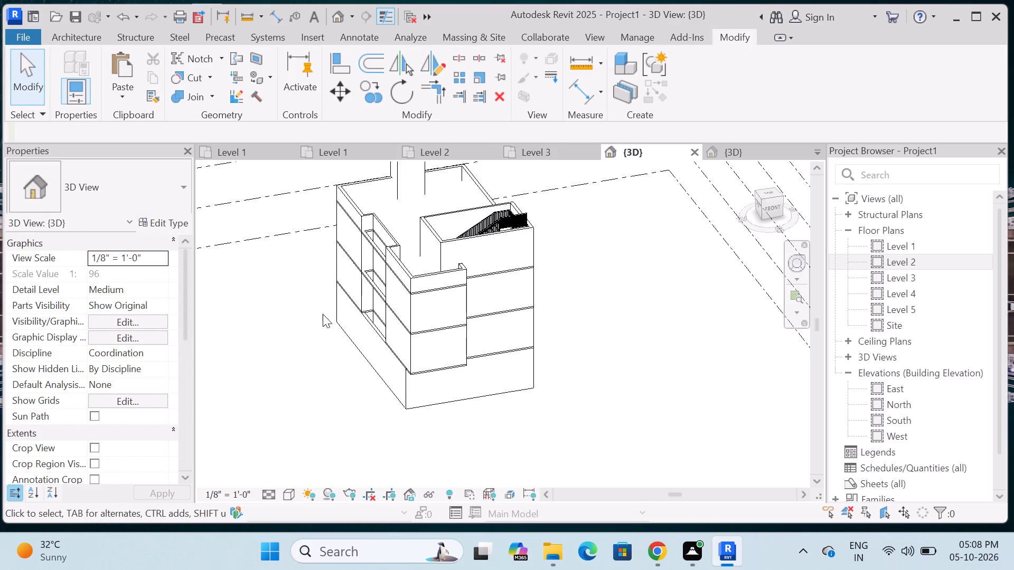
{"action": "middle_click_drag", "start_coordinate": [337, 357], "coordinate": [483, 306]}
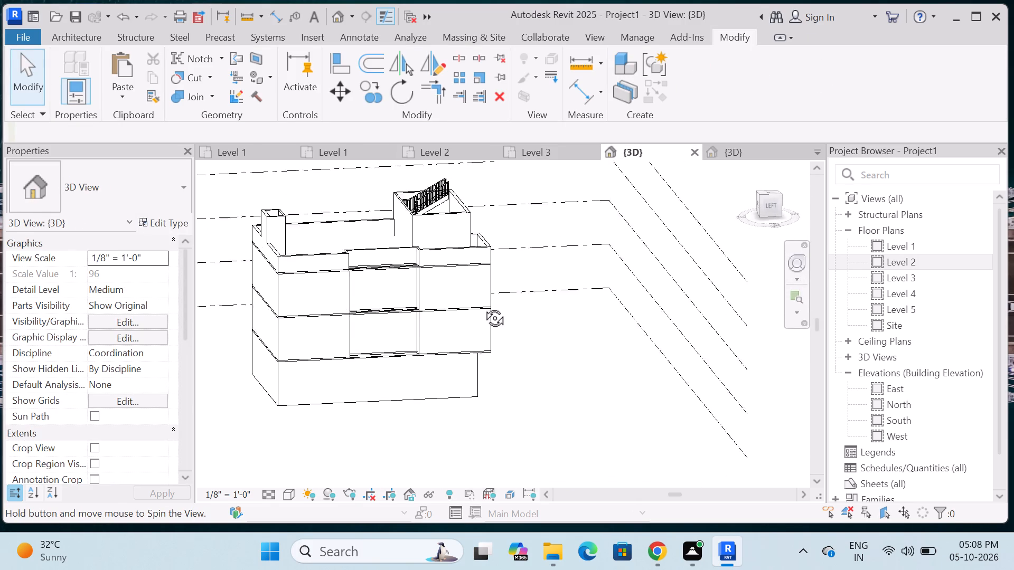
{"action": "middle_click_drag", "start_coordinate": [483, 306], "coordinate": [477, 301]}
{"action": "scroll", "coordinate": [367, 310], "scroll_direction": "up", "scroll_amount": 4}
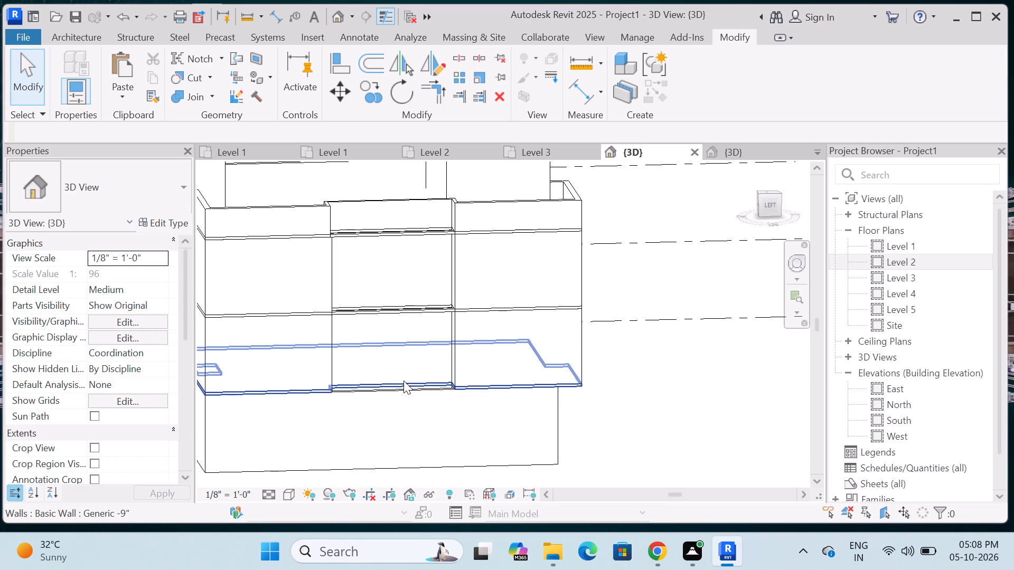
{"action": "left_click", "coordinate": [396, 314]}
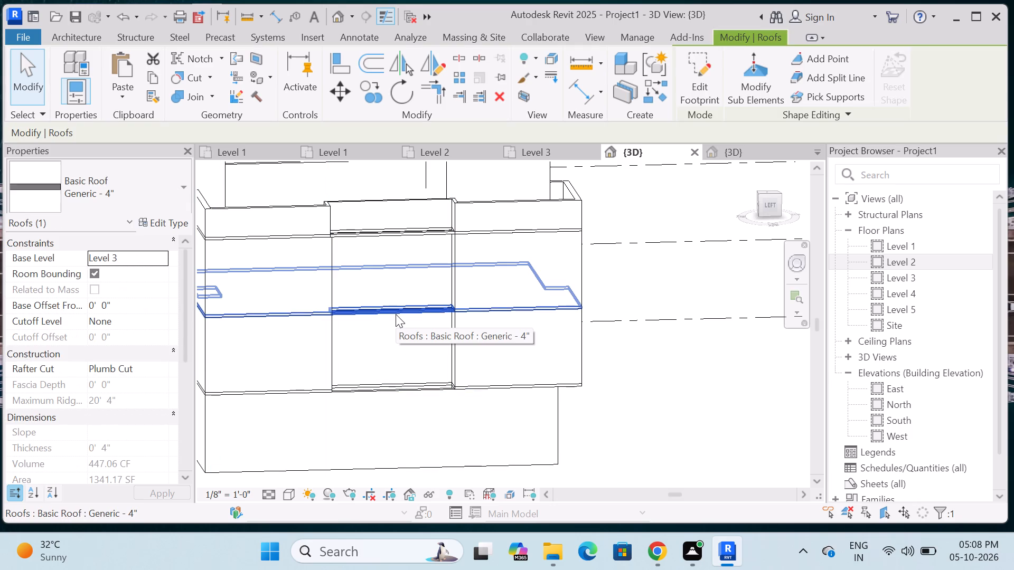
{"action": "key", "text": "Delete"}
{"action": "left_click", "coordinate": [378, 236]}
{"action": "key", "text": "Delete"}
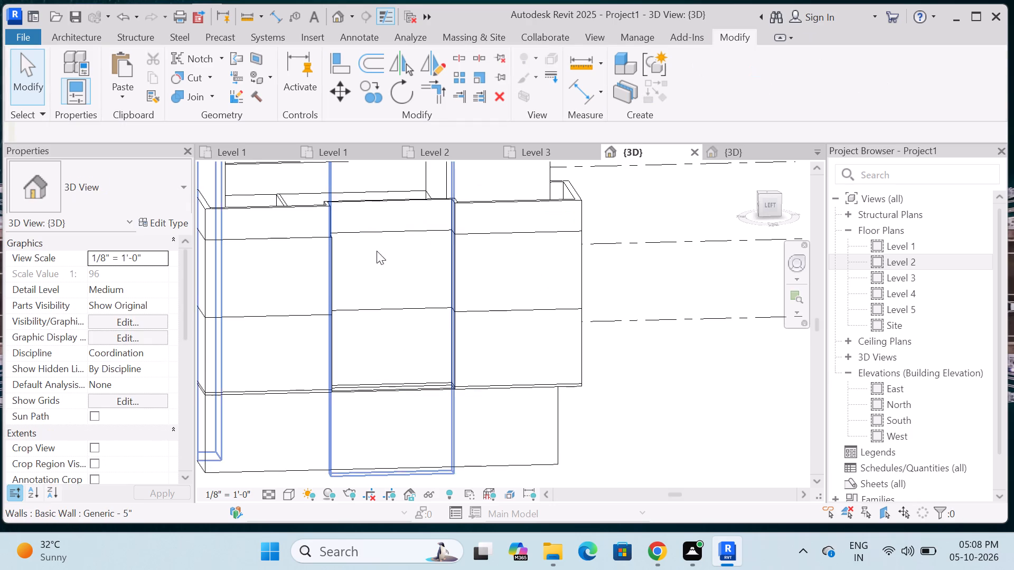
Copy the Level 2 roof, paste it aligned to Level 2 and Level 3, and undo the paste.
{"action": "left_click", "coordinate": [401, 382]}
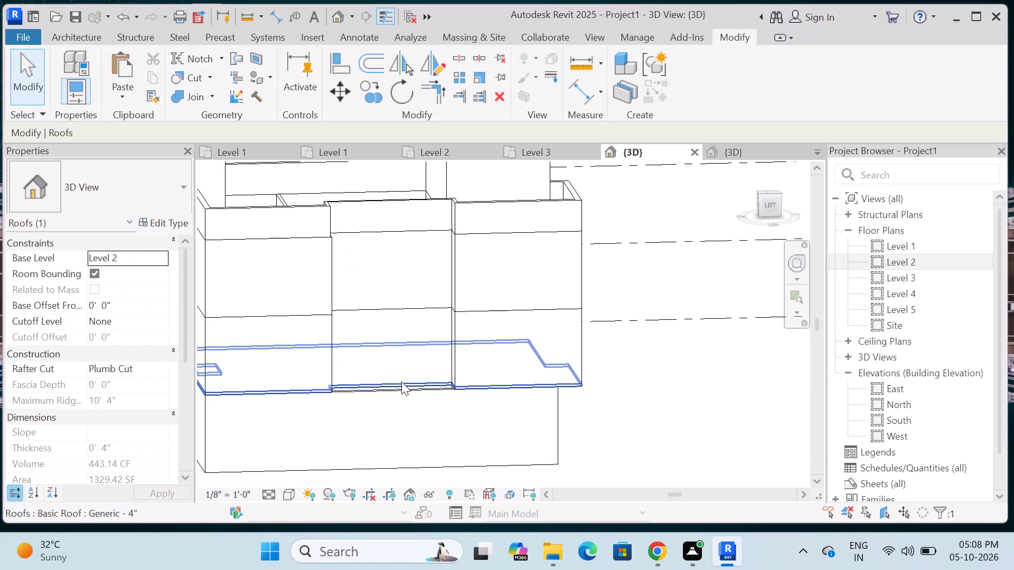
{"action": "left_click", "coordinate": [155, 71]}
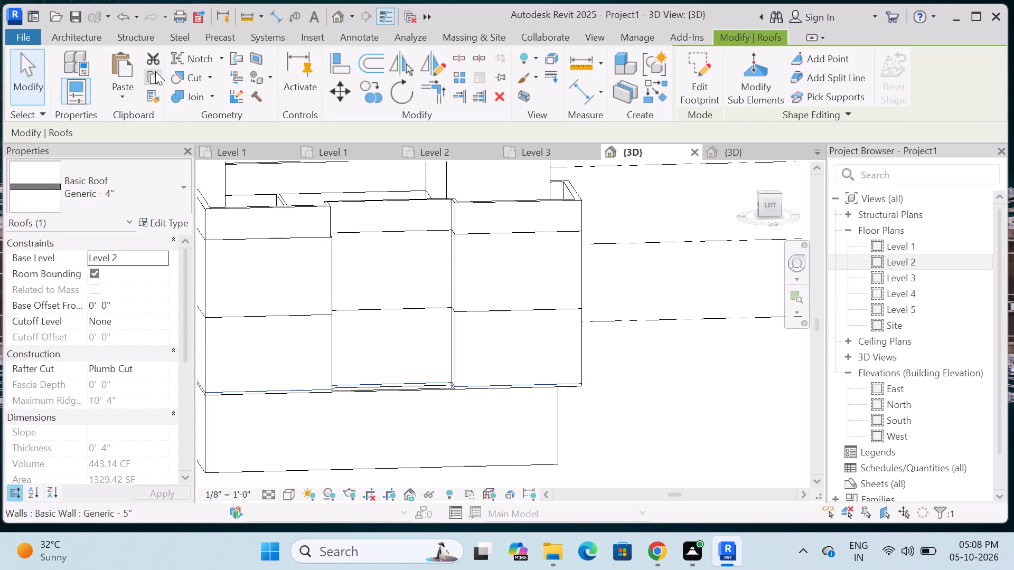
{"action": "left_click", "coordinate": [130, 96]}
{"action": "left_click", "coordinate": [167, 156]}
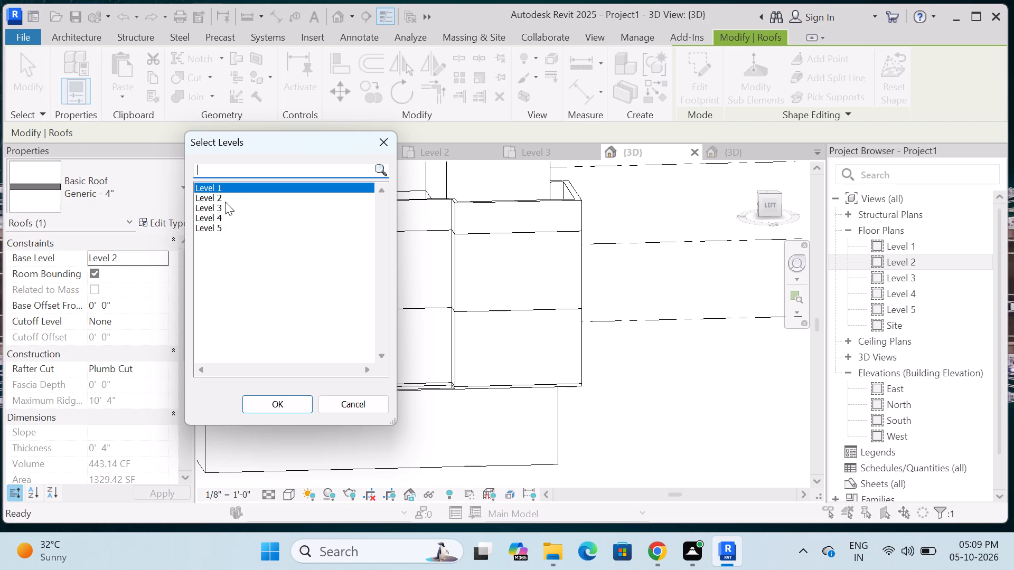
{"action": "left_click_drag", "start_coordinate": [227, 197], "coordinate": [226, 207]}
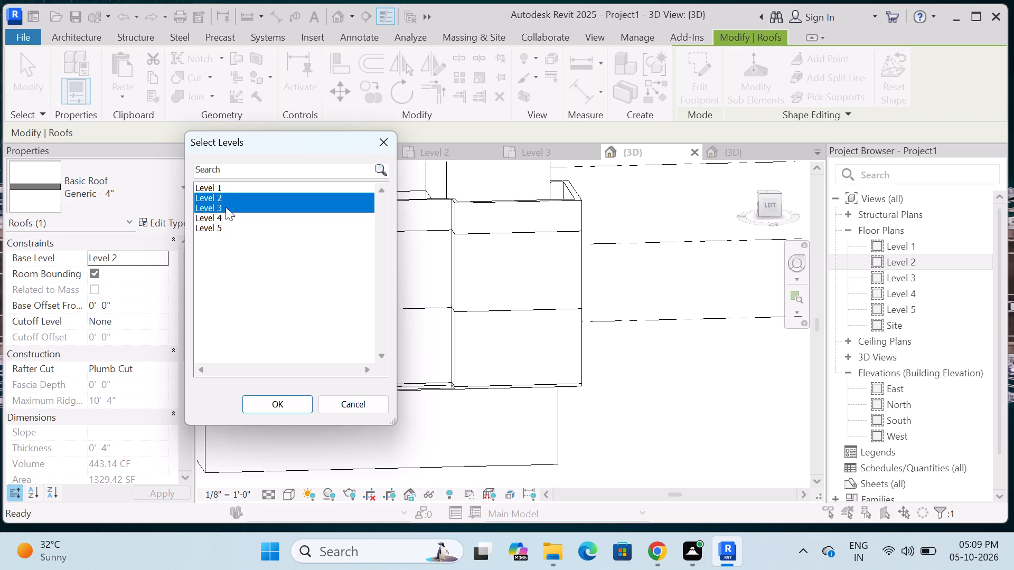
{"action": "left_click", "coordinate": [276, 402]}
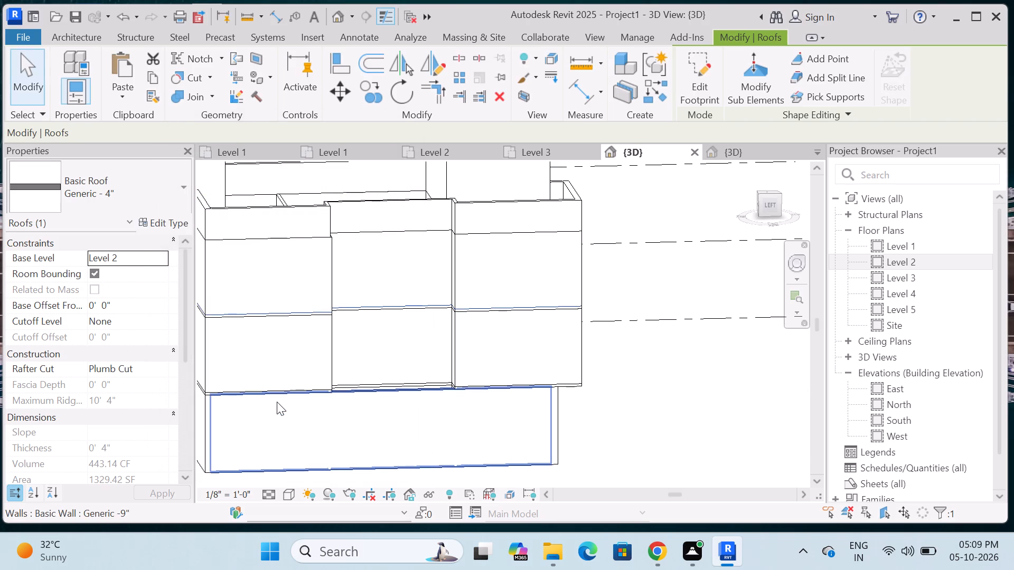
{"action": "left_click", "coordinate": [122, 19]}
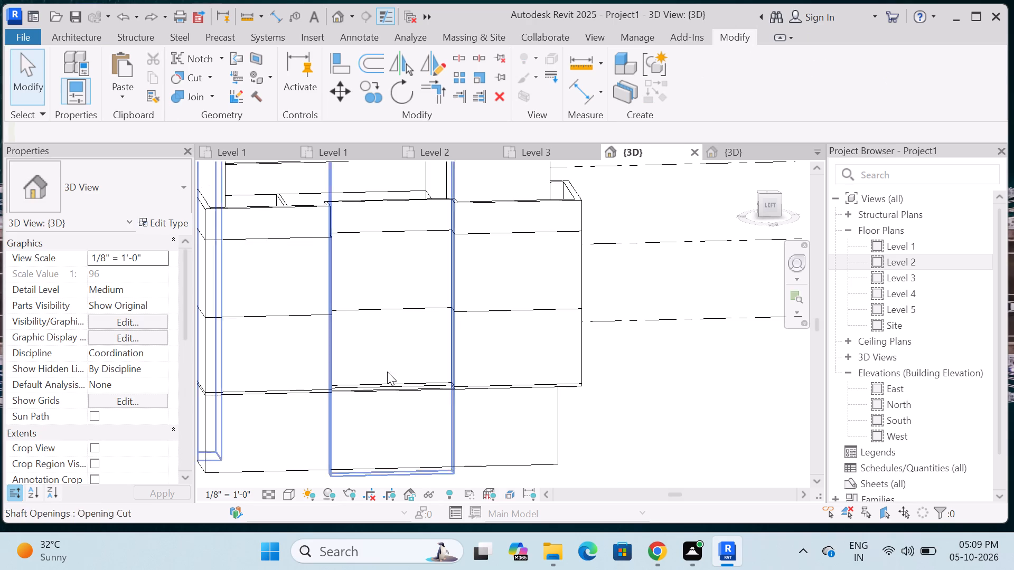
Copy the recessed Level 2 roof and paste it aligned to Level 3 and Level 4.
{"action": "left_click", "coordinate": [384, 381]}
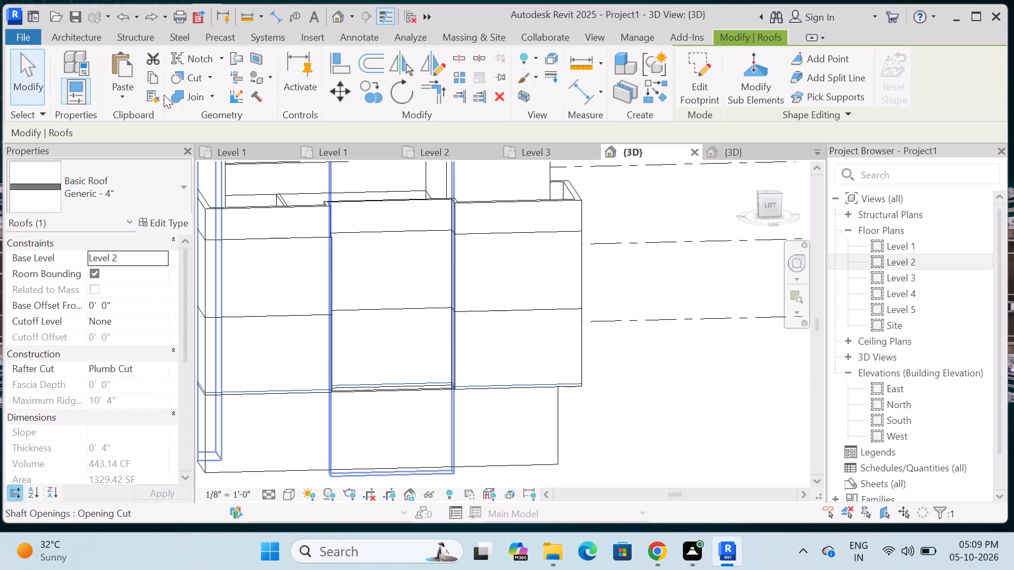
{"action": "left_click", "coordinate": [157, 81]}
{"action": "left_click", "coordinate": [117, 91]}
{"action": "left_click", "coordinate": [150, 156]}
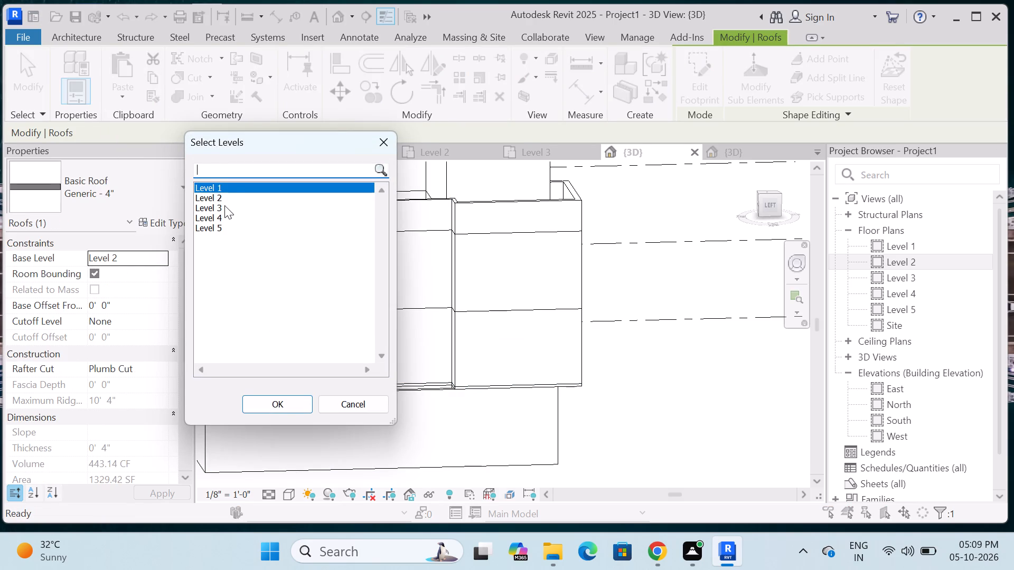
{"action": "left_click_drag", "start_coordinate": [224, 205], "coordinate": [225, 215]}
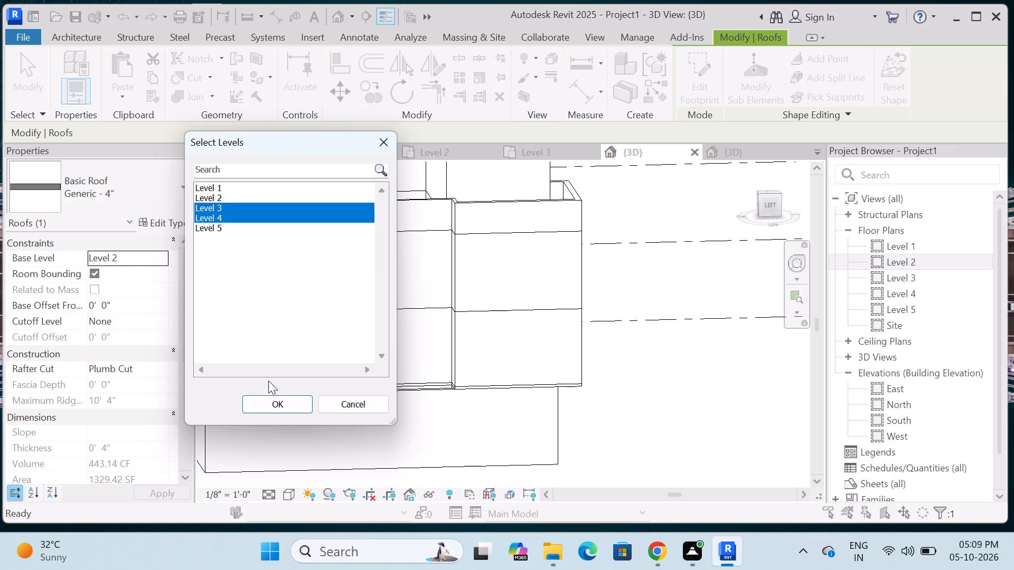
{"action": "left_click", "coordinate": [277, 401]}
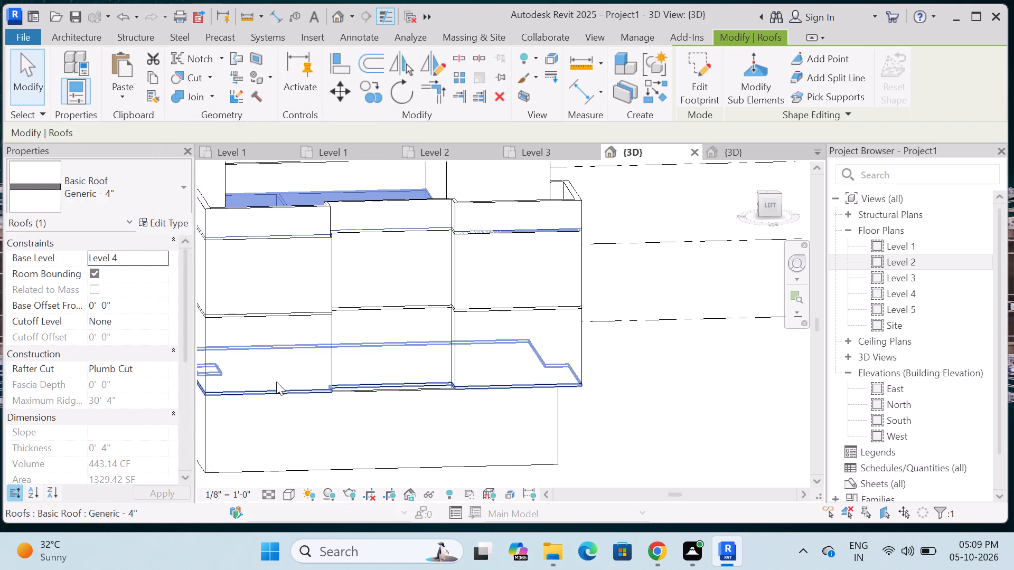
{"action": "key", "text": "Escape"}
Delete the two handrails and the stair flight inside the rooftop stair room.
{"action": "scroll", "coordinate": [341, 286], "scroll_direction": "down", "scroll_amount": 7}
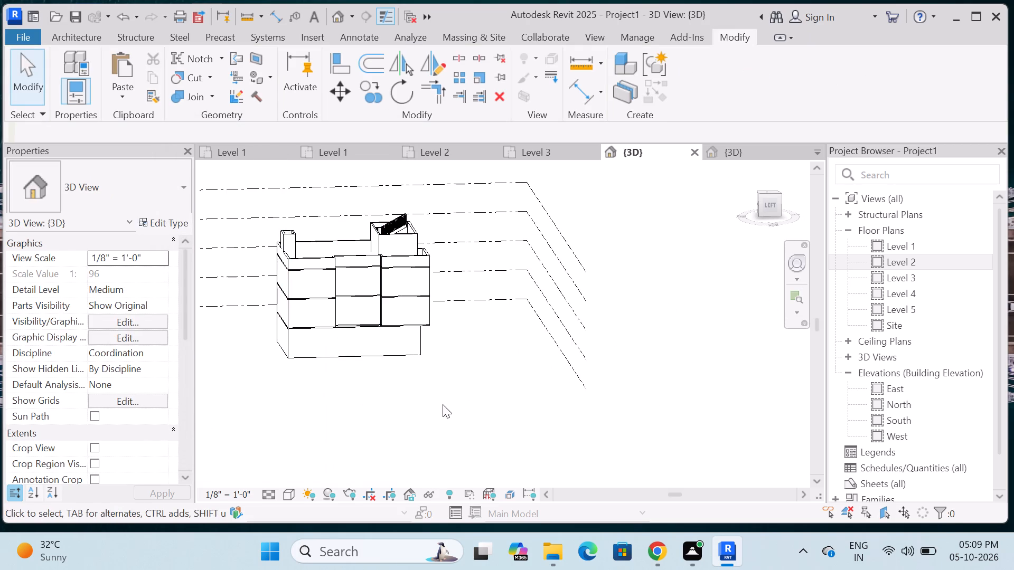
{"action": "middle_click_drag", "start_coordinate": [429, 409], "coordinate": [245, 453], "text": "shift"}
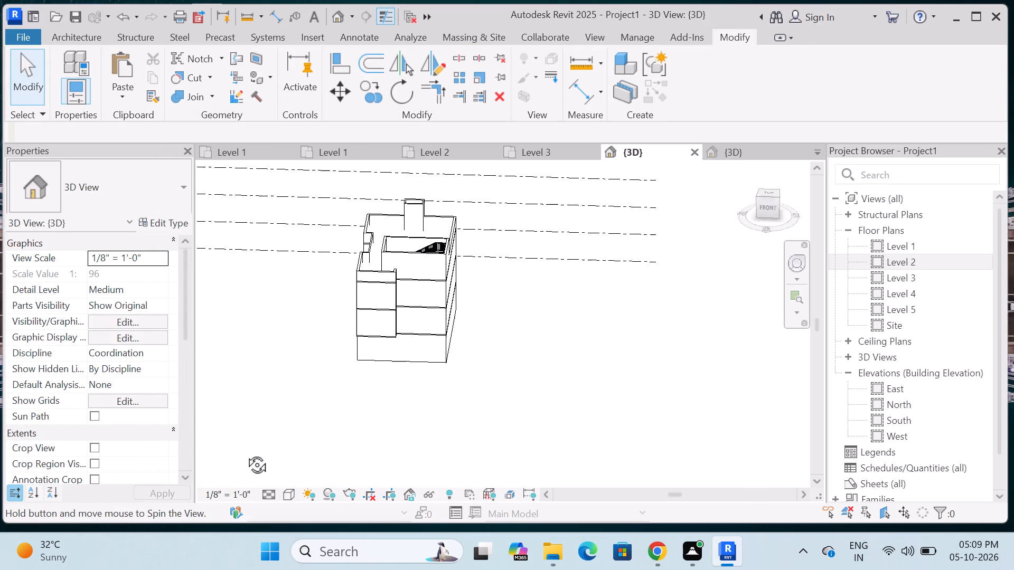
{"action": "middle_click_drag", "start_coordinate": [245, 453], "coordinate": [249, 452], "text": "shift"}
{"action": "scroll", "coordinate": [402, 232], "scroll_direction": "up", "scroll_amount": 7}
{"action": "middle_click_drag", "start_coordinate": [398, 267], "coordinate": [340, 344], "text": "shift"}
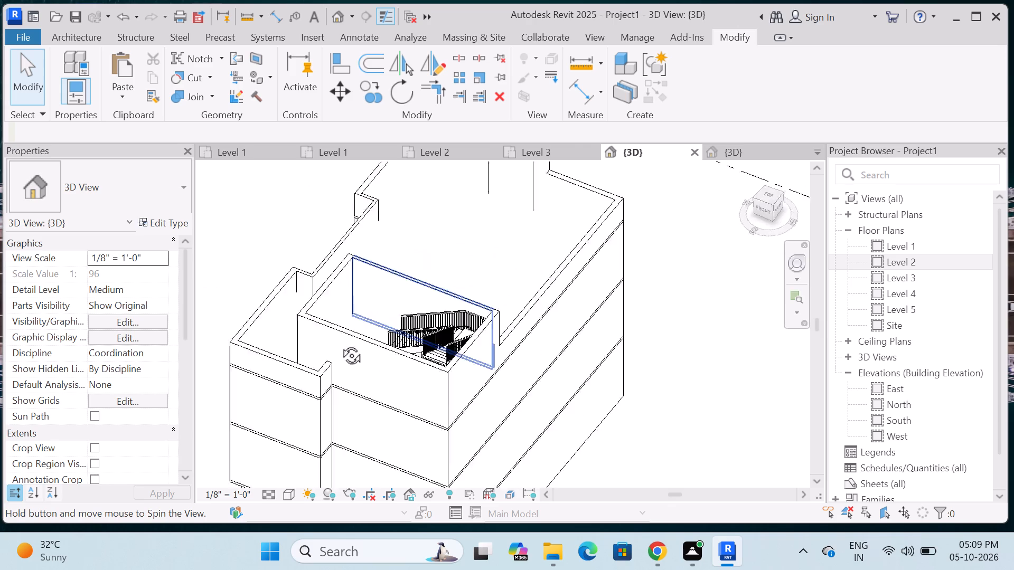
{"action": "middle_click_drag", "start_coordinate": [340, 344], "coordinate": [243, 340], "text": "shift"}
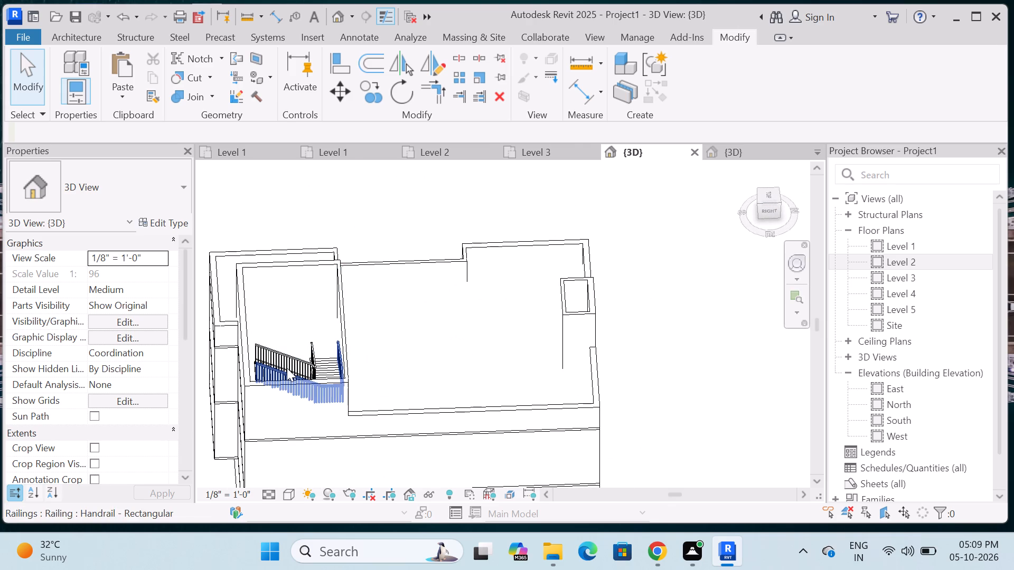
{"action": "left_click", "coordinate": [287, 368]}
{"action": "key", "text": "Delete"}
{"action": "scroll", "coordinate": [279, 367], "scroll_direction": "up", "scroll_amount": 6}
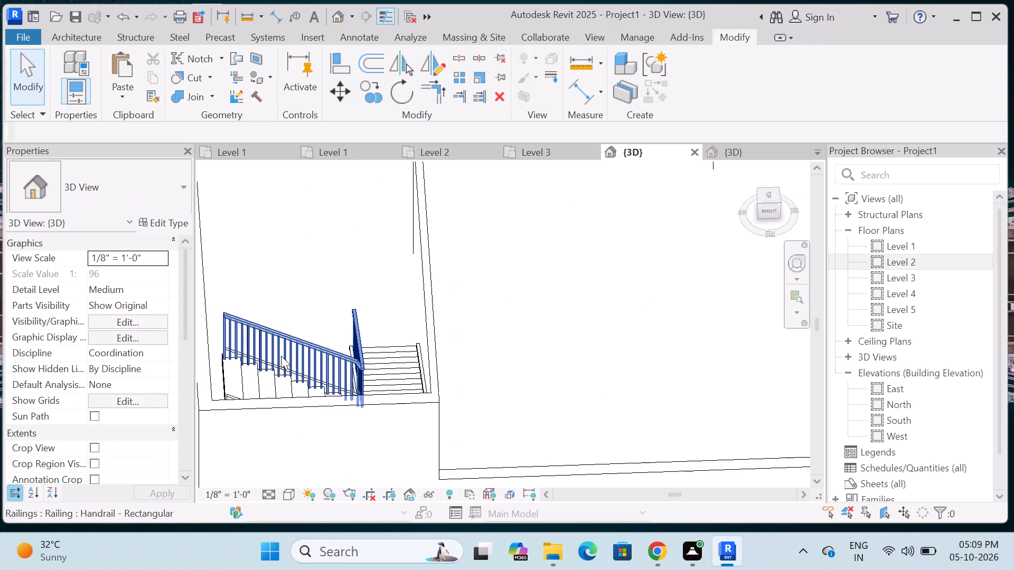
{"action": "left_click", "coordinate": [281, 356]}
{"action": "key", "text": "Delete"}
{"action": "left_click", "coordinate": [261, 381]}
{"action": "key", "text": "Delete"}
Inspect the building's roofs, stair room and facades in 3D from several sides.
{"action": "scroll", "coordinate": [337, 333], "scroll_direction": "down", "scroll_amount": 12}
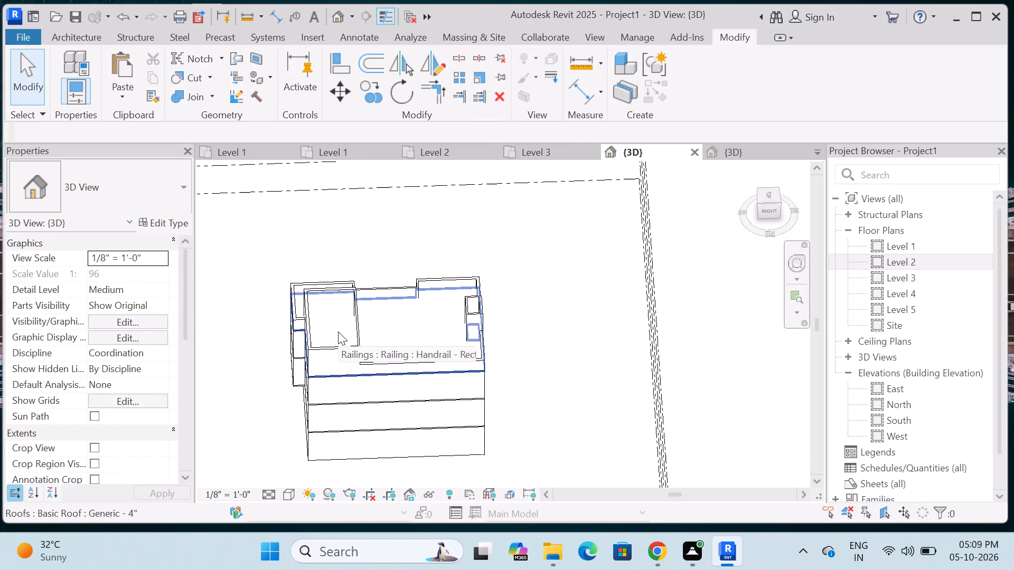
{"action": "scroll", "coordinate": [338, 331], "scroll_direction": "down", "scroll_amount": 3}
{"action": "middle_click_drag", "start_coordinate": [299, 389], "coordinate": [477, 226], "text": "shift"}
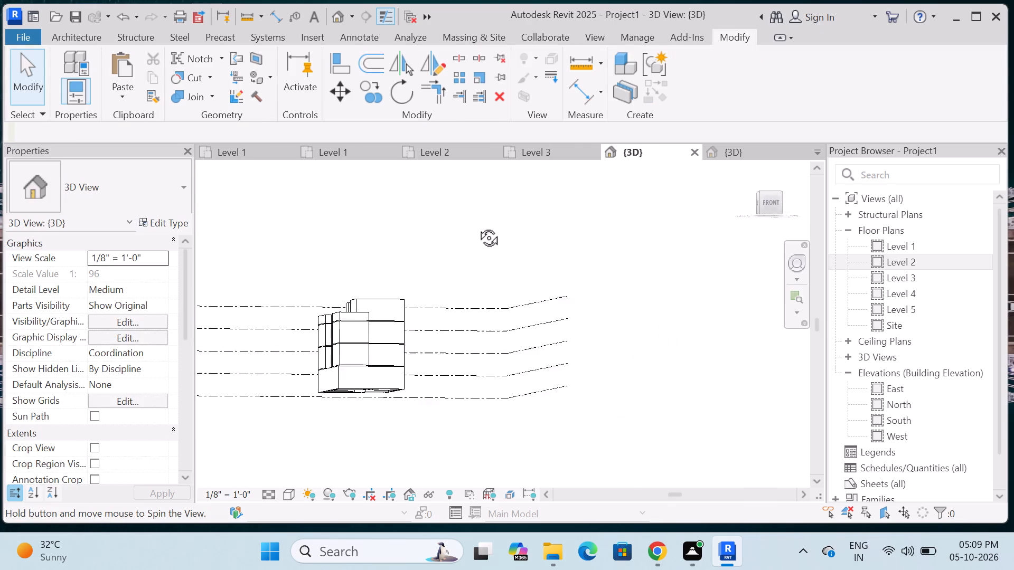
{"action": "middle_click_drag", "start_coordinate": [477, 226], "coordinate": [377, 400], "text": "shift"}
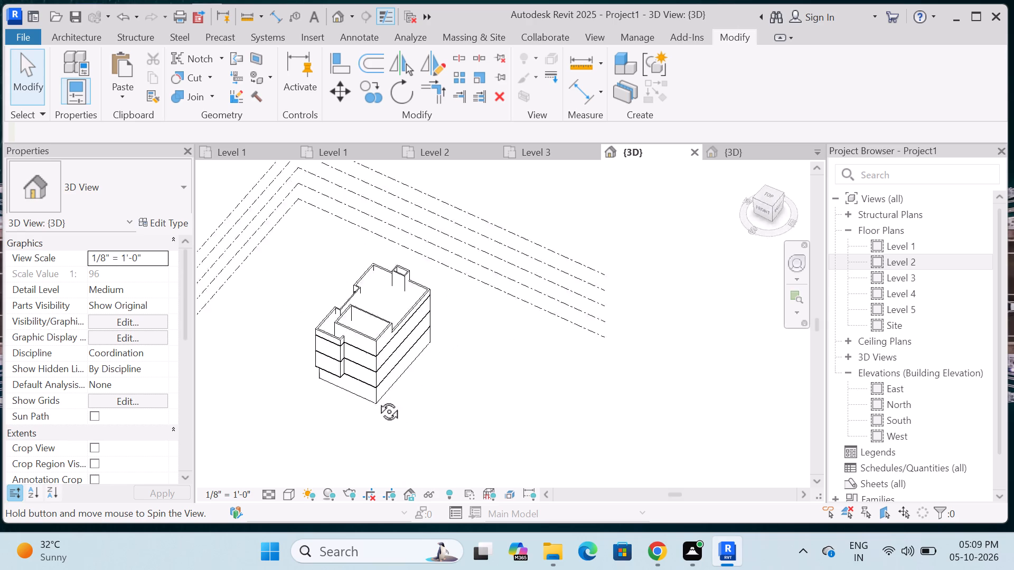
{"action": "middle_click_drag", "start_coordinate": [377, 400], "coordinate": [377, 271], "text": "shift"}
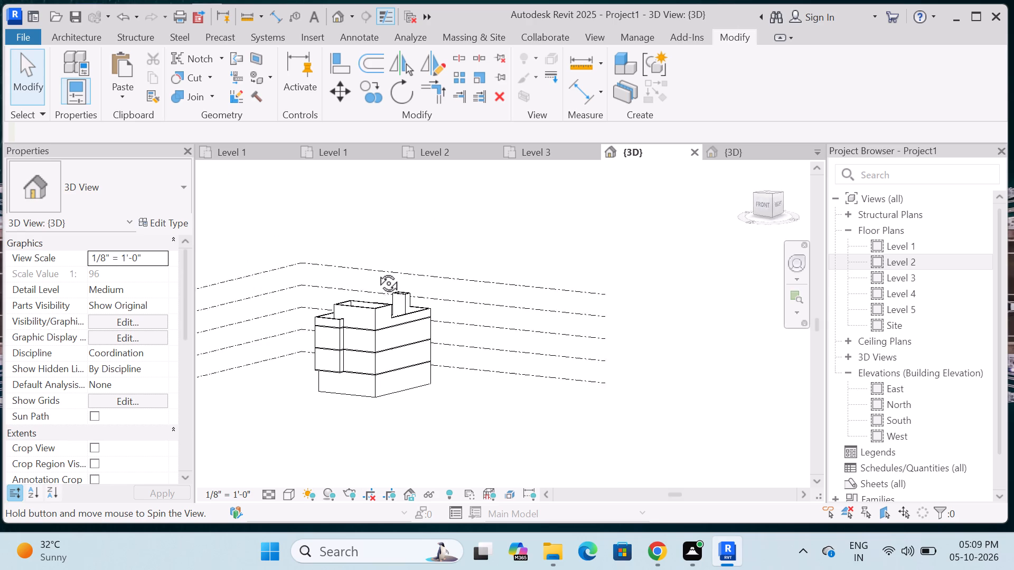
{"action": "middle_click_drag", "start_coordinate": [377, 271], "coordinate": [449, 316], "text": "shift"}
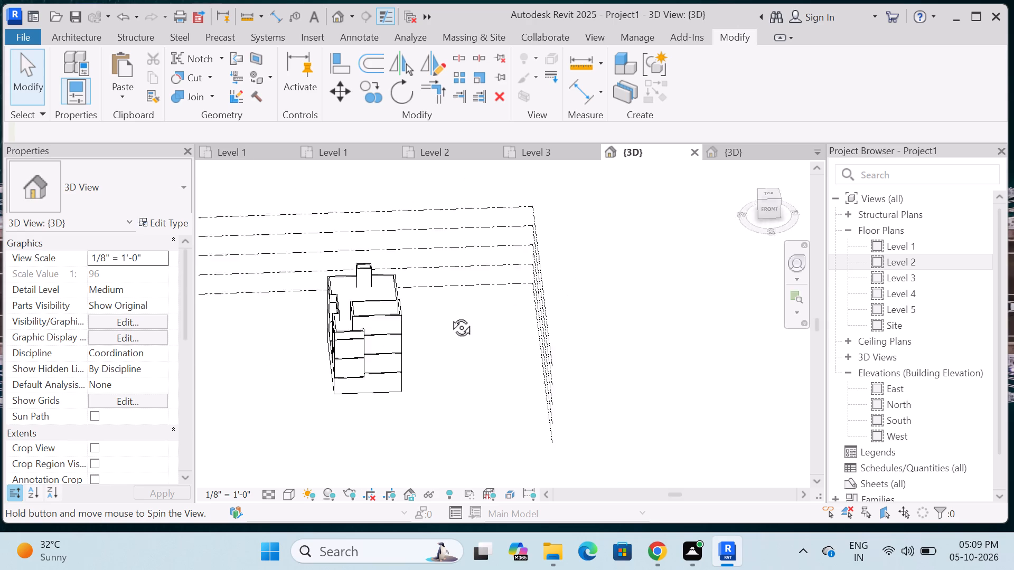
{"action": "middle_click_drag", "start_coordinate": [449, 316], "coordinate": [455, 263], "text": "shift"}
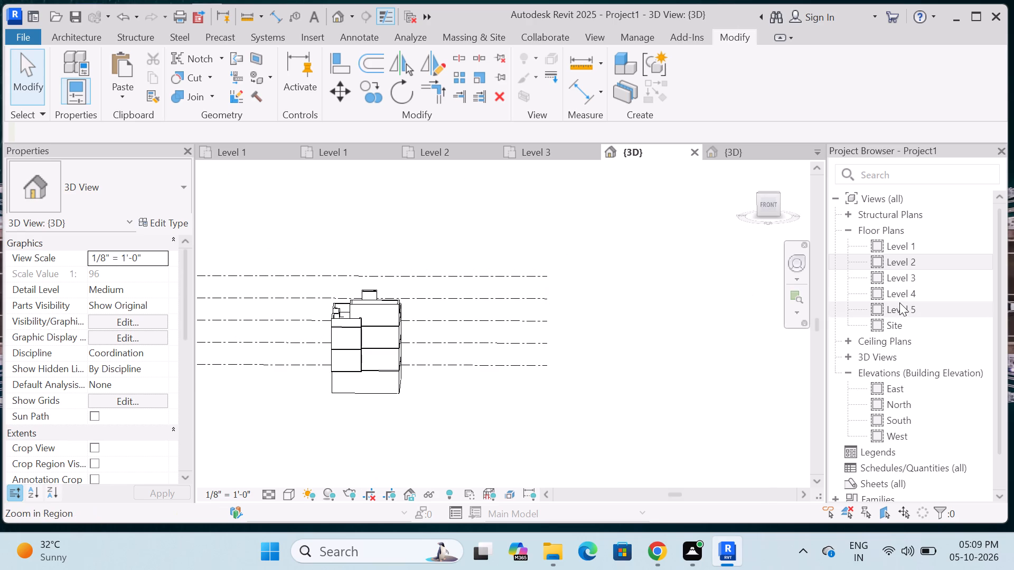
Open the Level 5 floor plan and set its underlay base level to Level 4.
{"action": "double_click", "coordinate": [899, 303]}
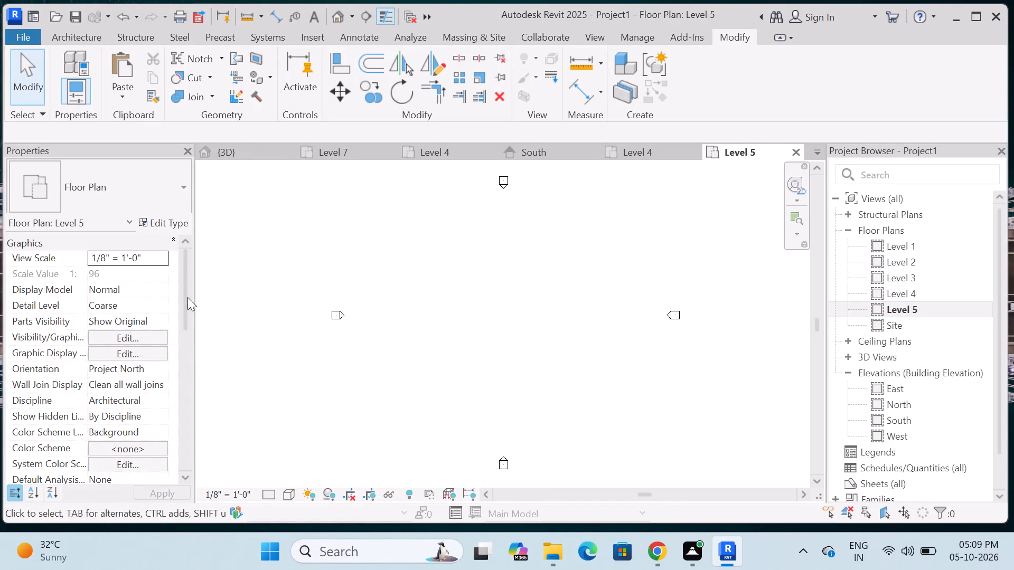
{"action": "left_click_drag", "start_coordinate": [187, 297], "coordinate": [185, 348]}
{"action": "left_click", "coordinate": [144, 363]}
{"action": "left_click", "coordinate": [162, 370]}
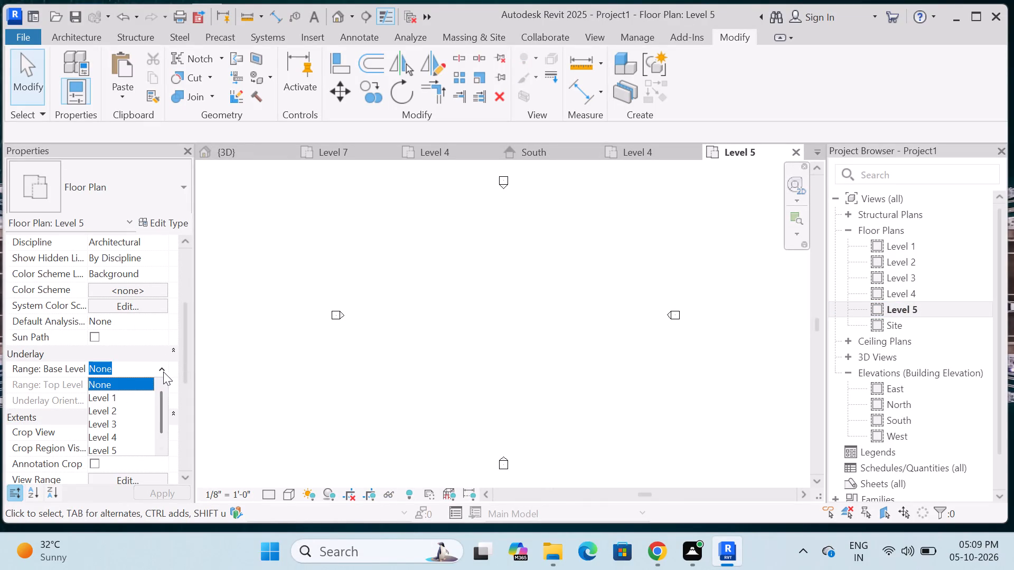
{"action": "left_click", "coordinate": [122, 440]}
{"action": "left_click", "coordinate": [357, 348]}
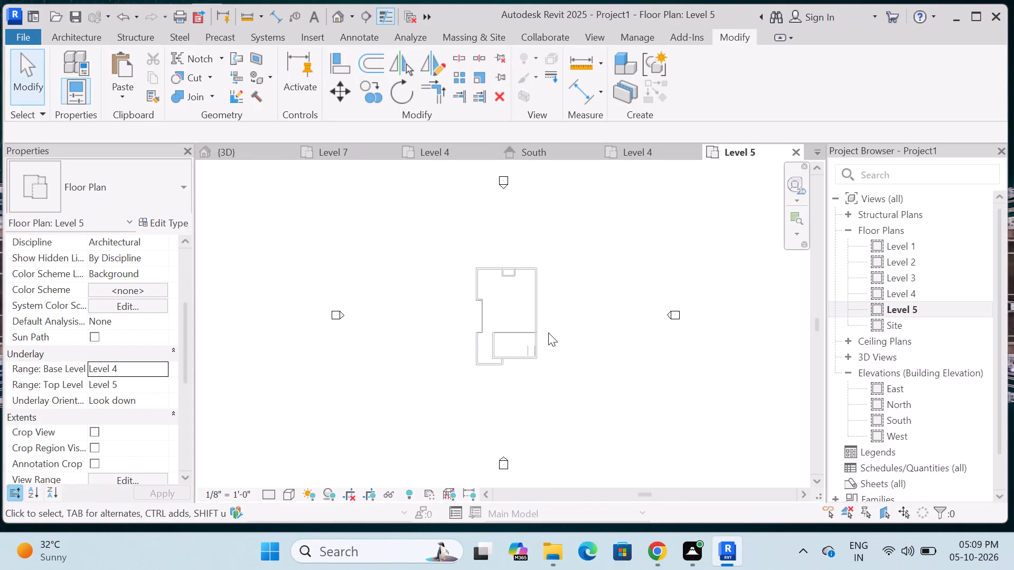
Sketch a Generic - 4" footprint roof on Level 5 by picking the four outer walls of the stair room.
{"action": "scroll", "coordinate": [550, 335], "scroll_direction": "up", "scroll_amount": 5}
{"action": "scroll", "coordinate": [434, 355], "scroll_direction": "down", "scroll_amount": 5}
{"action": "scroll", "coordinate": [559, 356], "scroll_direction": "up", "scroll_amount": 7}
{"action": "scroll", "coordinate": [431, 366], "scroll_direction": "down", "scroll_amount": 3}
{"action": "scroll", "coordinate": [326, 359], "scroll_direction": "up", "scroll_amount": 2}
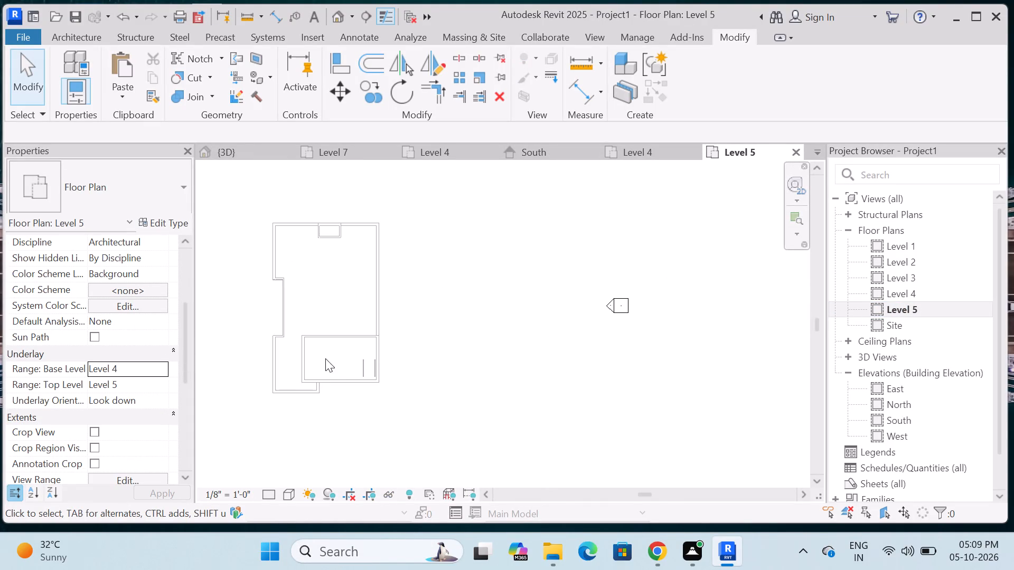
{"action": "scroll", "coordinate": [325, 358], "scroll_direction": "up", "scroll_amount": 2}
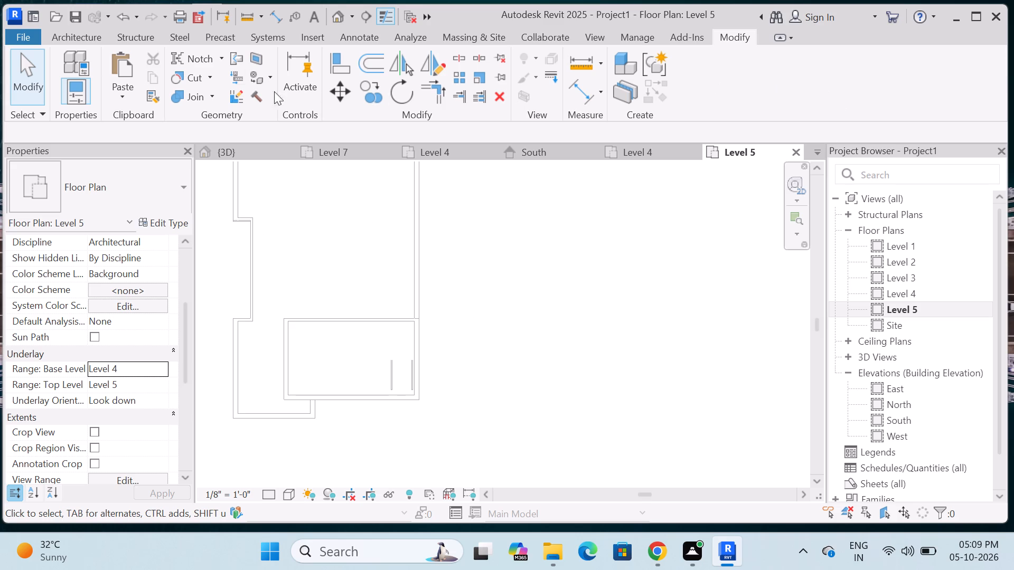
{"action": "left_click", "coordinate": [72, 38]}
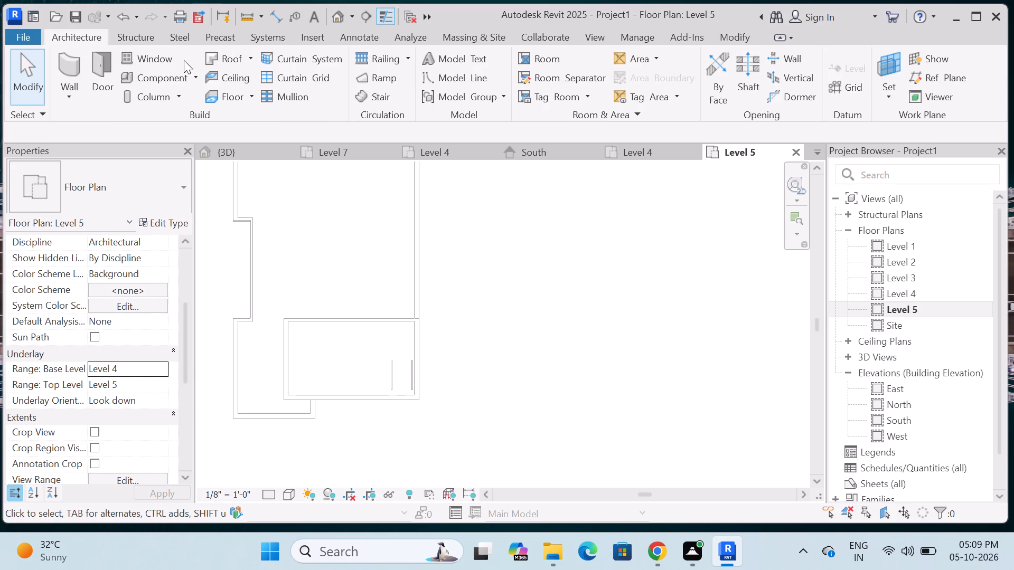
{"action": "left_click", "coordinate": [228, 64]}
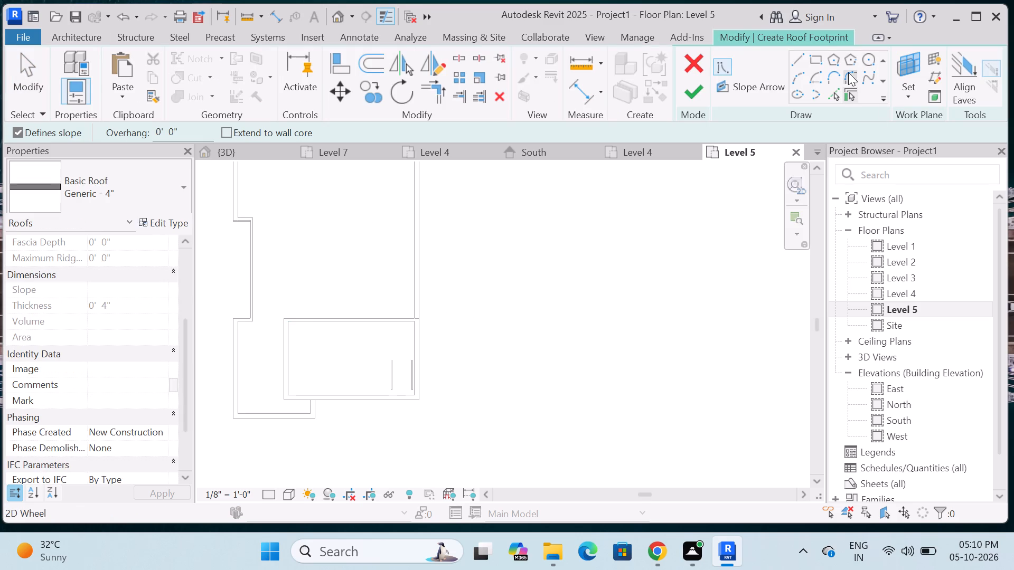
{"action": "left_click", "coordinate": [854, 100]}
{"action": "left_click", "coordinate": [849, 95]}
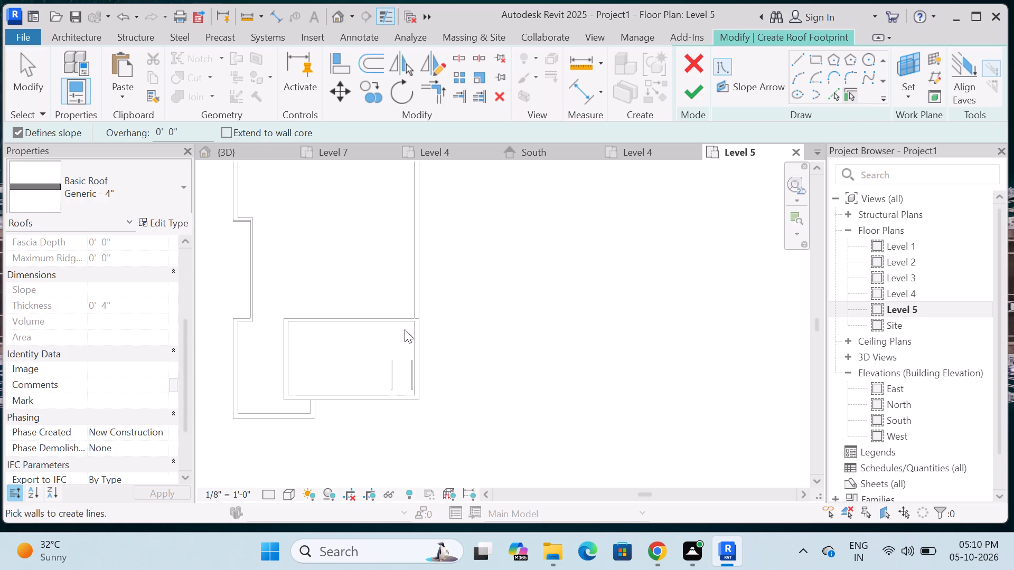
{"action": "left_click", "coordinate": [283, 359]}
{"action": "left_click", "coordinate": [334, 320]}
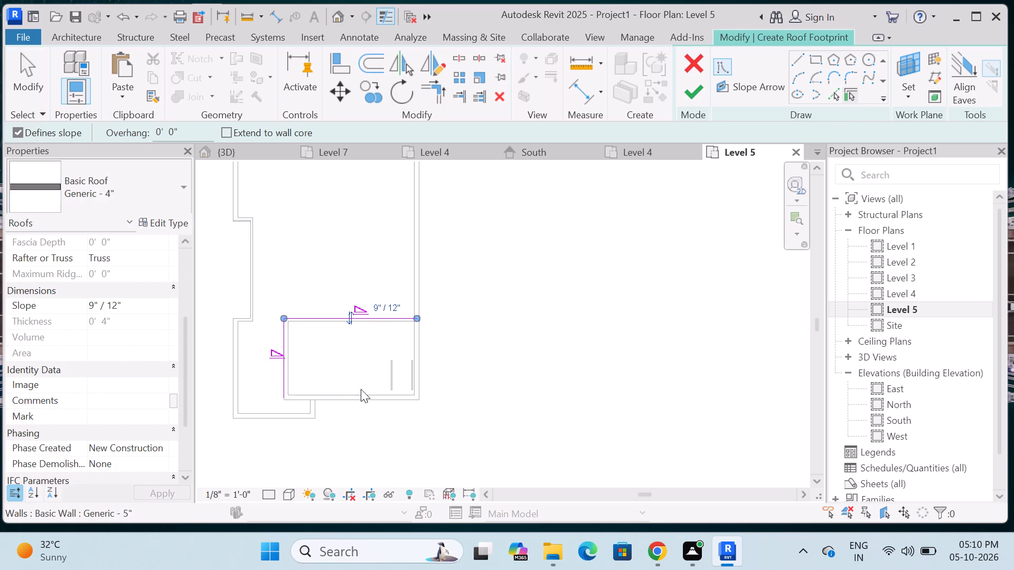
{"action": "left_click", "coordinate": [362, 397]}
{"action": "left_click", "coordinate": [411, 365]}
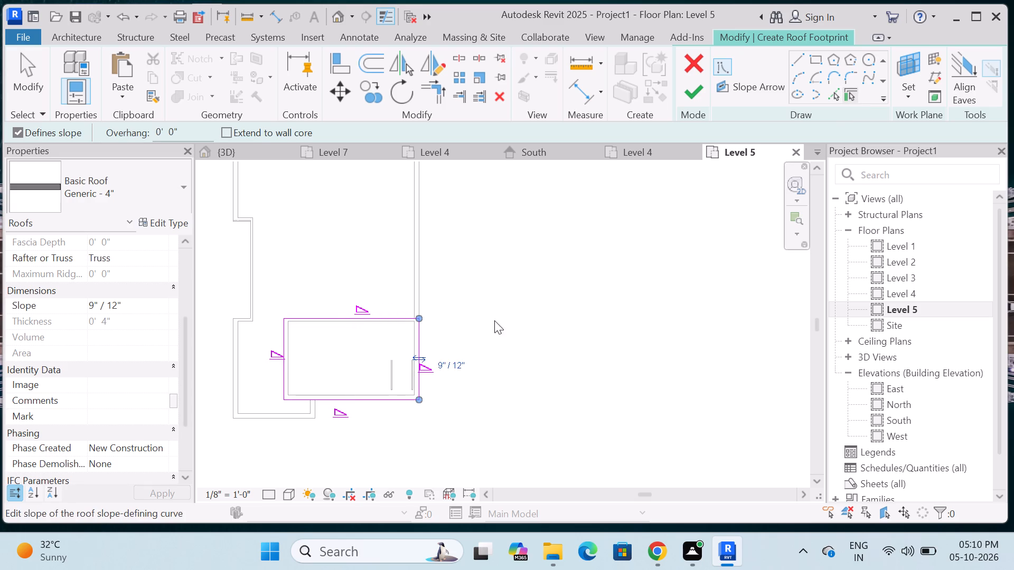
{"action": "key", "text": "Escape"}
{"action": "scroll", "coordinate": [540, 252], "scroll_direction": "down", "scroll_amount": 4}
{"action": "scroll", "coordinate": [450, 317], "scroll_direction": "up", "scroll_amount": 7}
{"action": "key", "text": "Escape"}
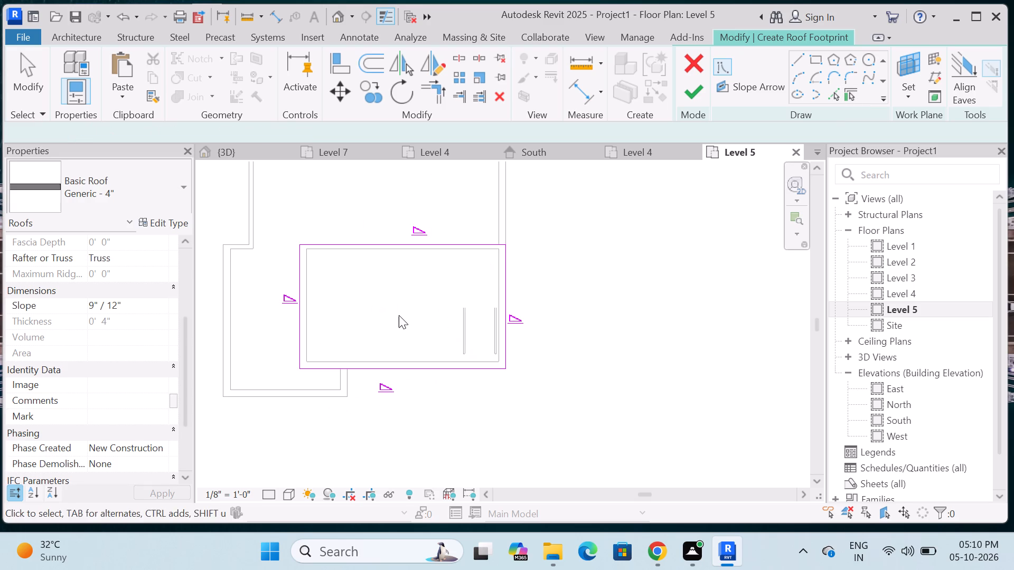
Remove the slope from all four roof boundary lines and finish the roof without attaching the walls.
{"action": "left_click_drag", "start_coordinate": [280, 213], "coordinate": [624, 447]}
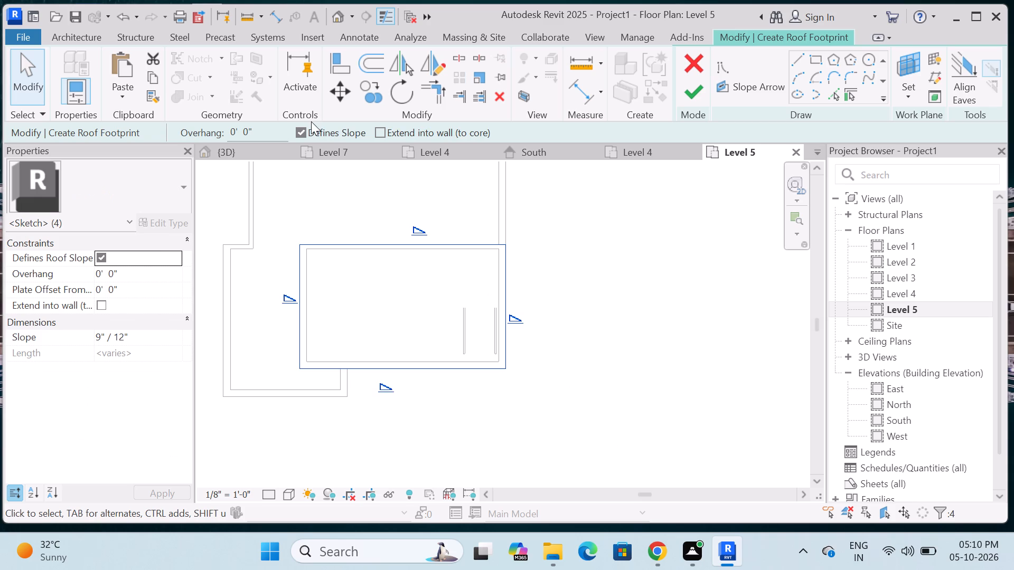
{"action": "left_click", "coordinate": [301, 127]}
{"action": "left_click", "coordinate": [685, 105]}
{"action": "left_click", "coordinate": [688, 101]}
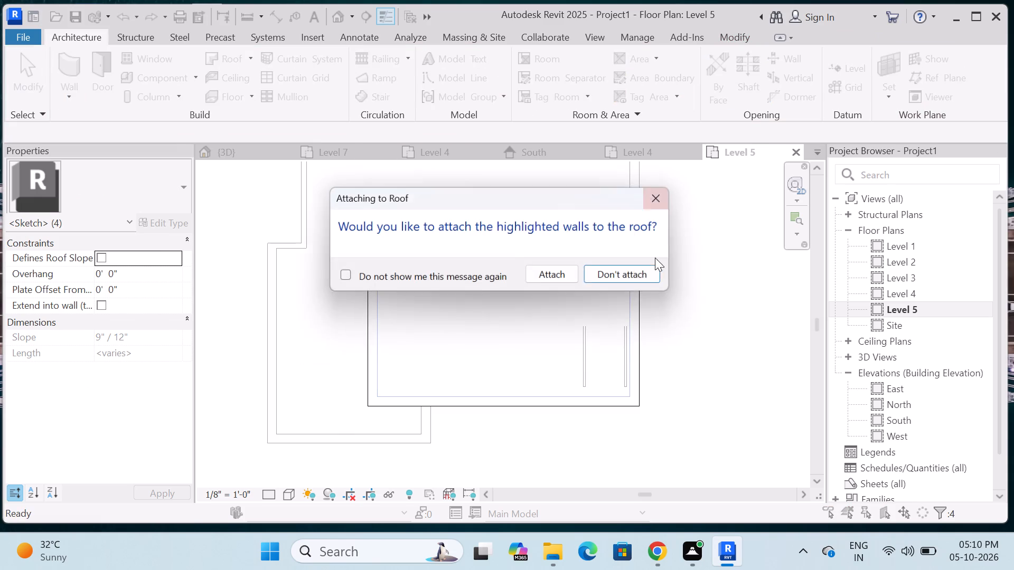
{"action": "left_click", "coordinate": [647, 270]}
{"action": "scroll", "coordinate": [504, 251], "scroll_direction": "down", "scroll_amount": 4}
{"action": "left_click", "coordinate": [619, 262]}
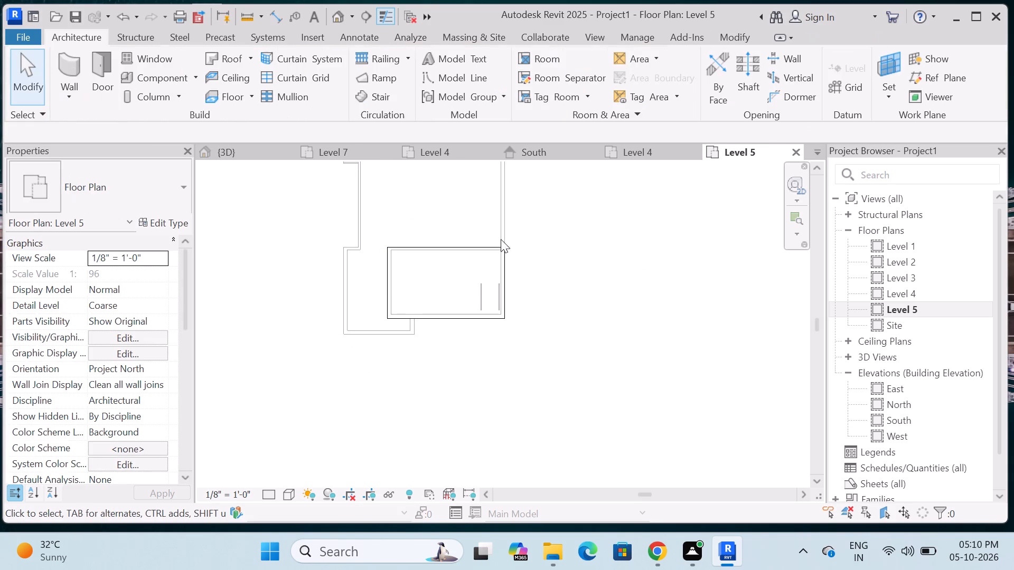
Return to Project1's 3D view and examine the rooftop, including the small walled shaft enclosure.
{"action": "left_click", "coordinate": [255, 154]}
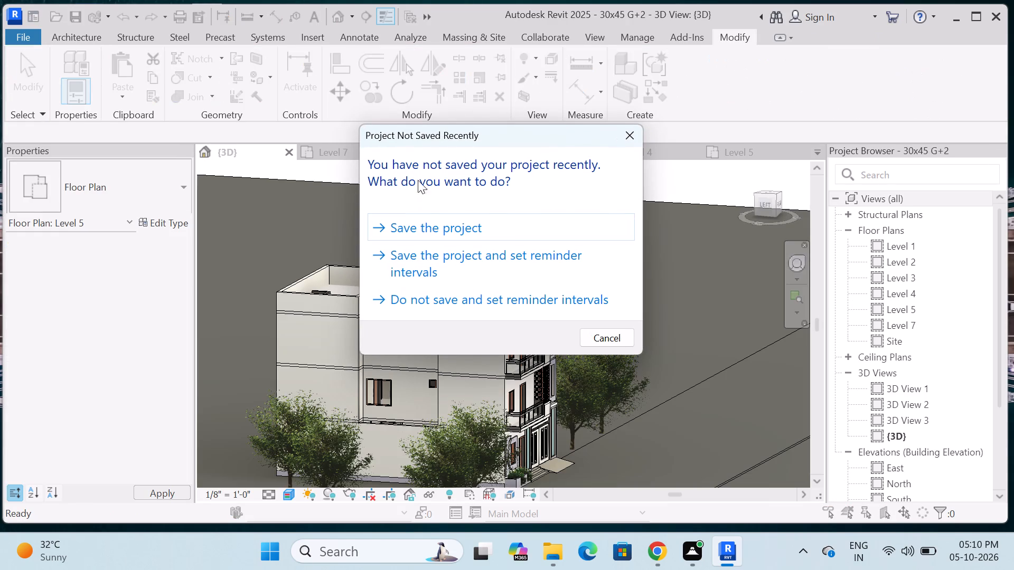
{"action": "left_click", "coordinate": [633, 136]}
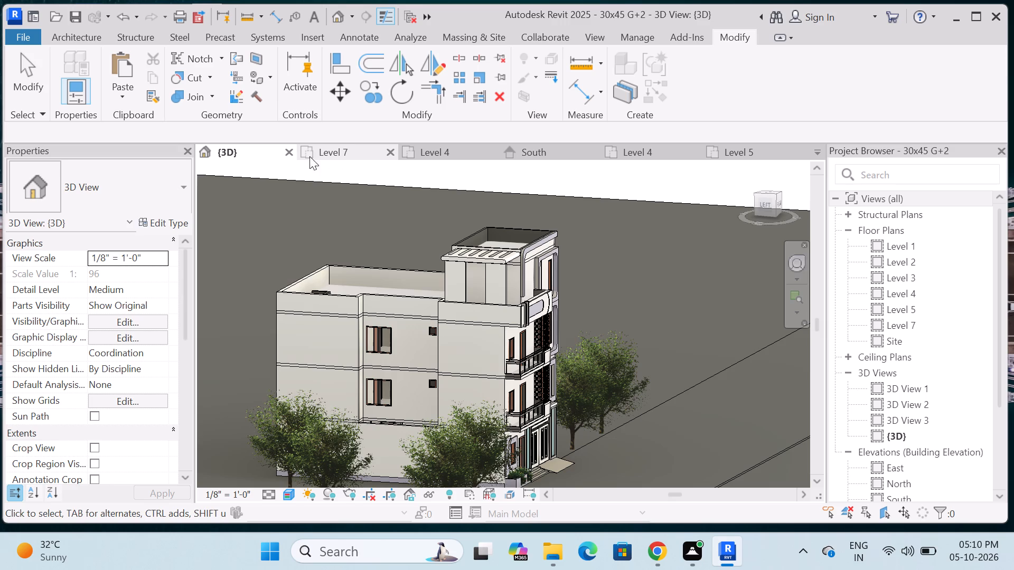
{"action": "left_click", "coordinate": [378, 153]}
{"action": "left_click", "coordinate": [388, 153]}
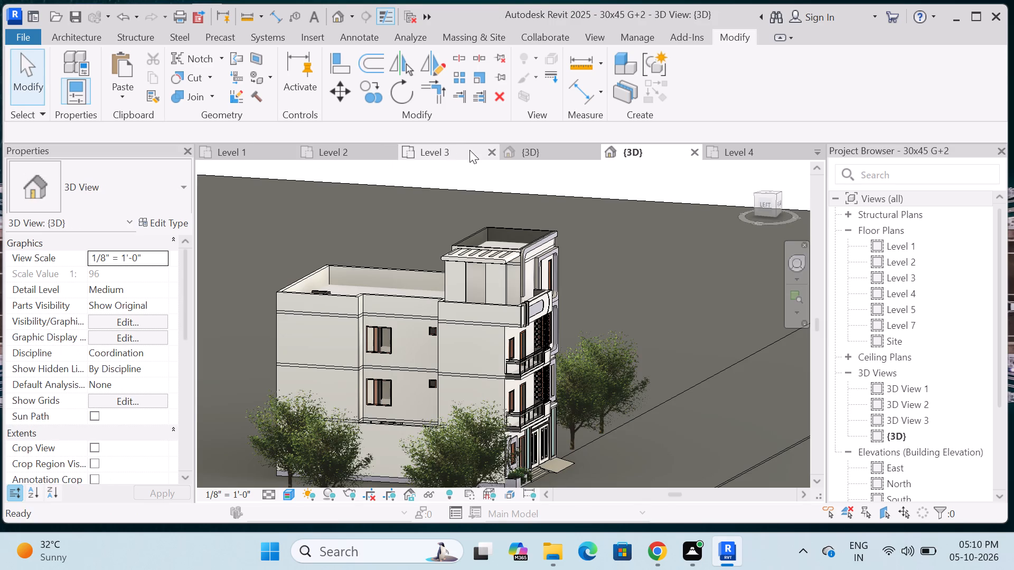
{"action": "left_click", "coordinate": [532, 148]}
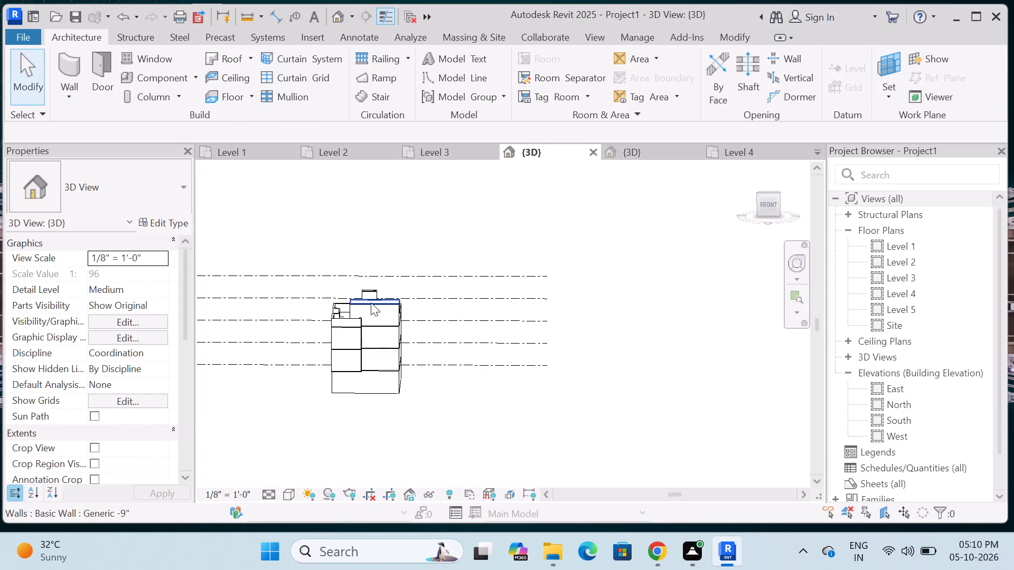
{"action": "scroll", "coordinate": [371, 302], "scroll_direction": "up", "scroll_amount": 1}
{"action": "scroll", "coordinate": [441, 251], "scroll_direction": "down", "scroll_amount": 2}
{"action": "middle_click_drag", "start_coordinate": [460, 294], "coordinate": [564, 292], "text": "shift"}
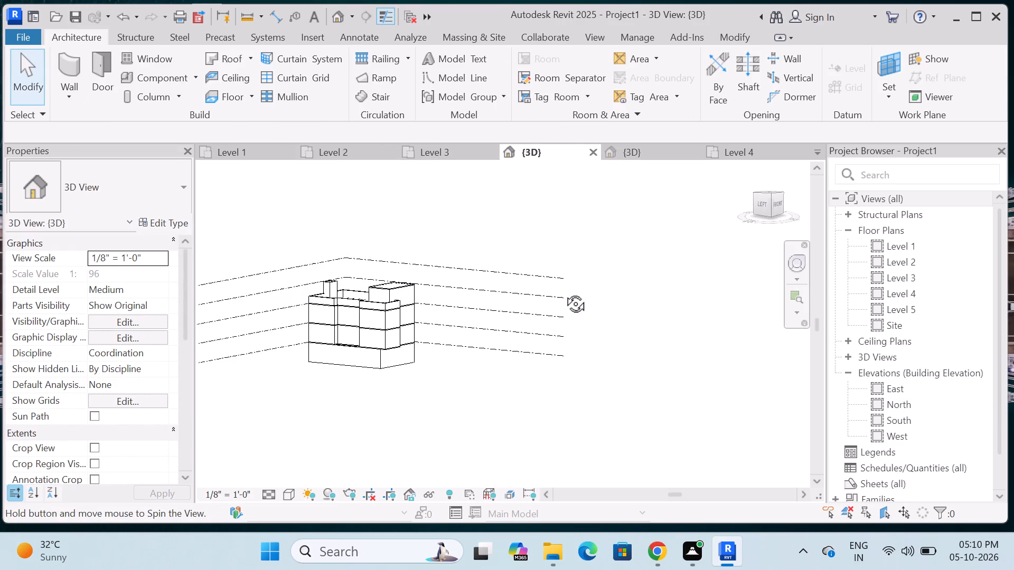
{"action": "middle_click_drag", "start_coordinate": [564, 292], "coordinate": [624, 345], "text": "shift"}
{"action": "scroll", "coordinate": [292, 271], "scroll_direction": "up", "scroll_amount": 4}
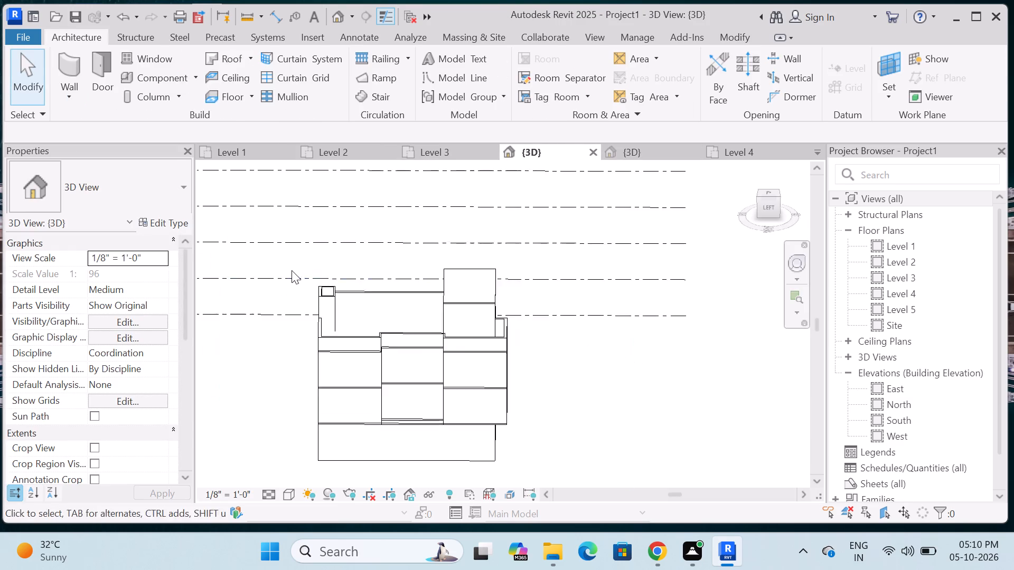
{"action": "scroll", "coordinate": [292, 270], "scroll_direction": "up", "scroll_amount": 2}
{"action": "scroll", "coordinate": [330, 256], "scroll_direction": "down", "scroll_amount": 4}
{"action": "scroll", "coordinate": [347, 296], "scroll_direction": "up", "scroll_amount": 4}
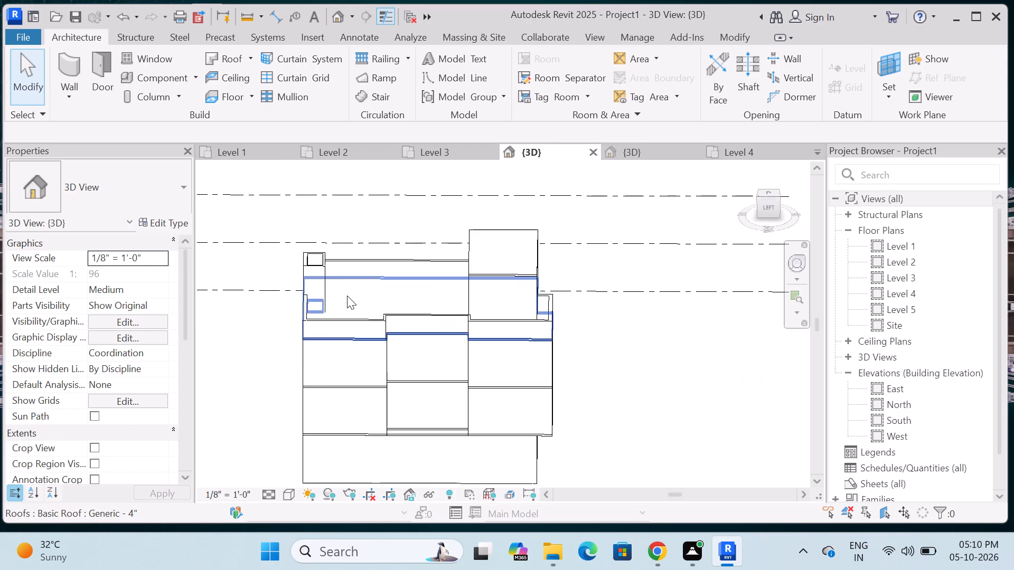
{"action": "scroll", "coordinate": [347, 296], "scroll_direction": "up", "scroll_amount": 4}
{"action": "middle_click_drag", "start_coordinate": [332, 288], "coordinate": [283, 293], "text": "shift"}
{"action": "scroll", "coordinate": [310, 243], "scroll_direction": "up", "scroll_amount": 5}
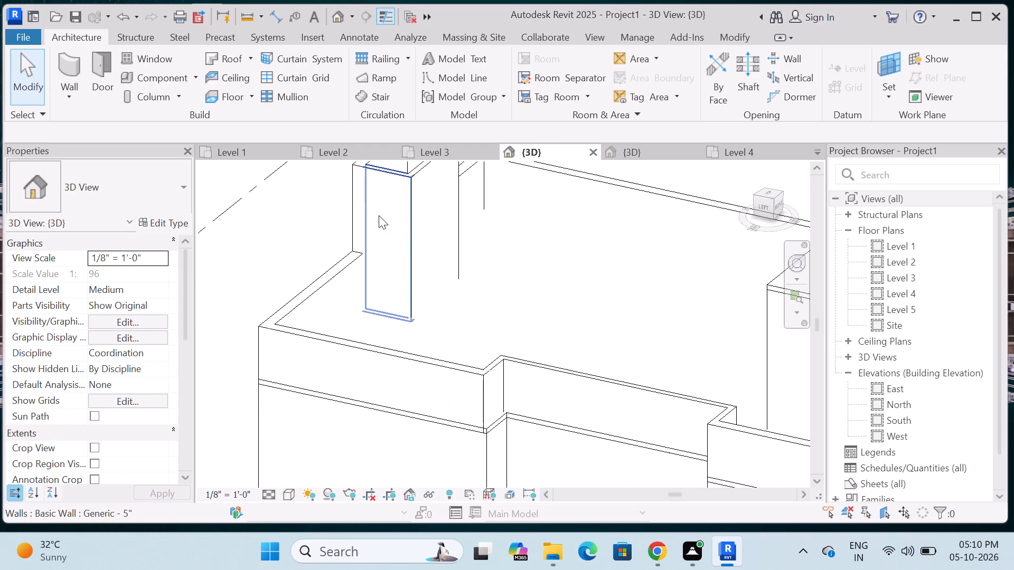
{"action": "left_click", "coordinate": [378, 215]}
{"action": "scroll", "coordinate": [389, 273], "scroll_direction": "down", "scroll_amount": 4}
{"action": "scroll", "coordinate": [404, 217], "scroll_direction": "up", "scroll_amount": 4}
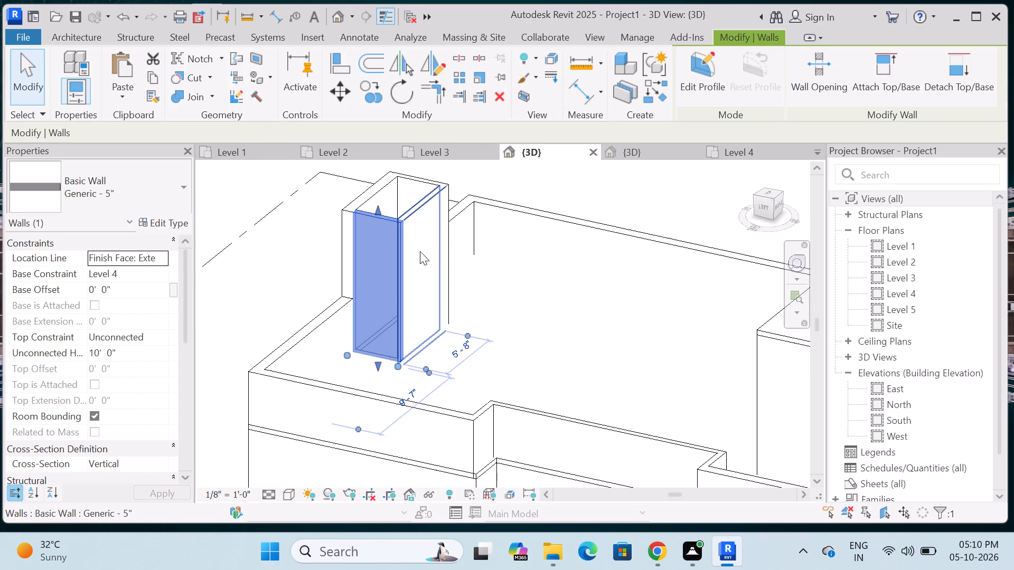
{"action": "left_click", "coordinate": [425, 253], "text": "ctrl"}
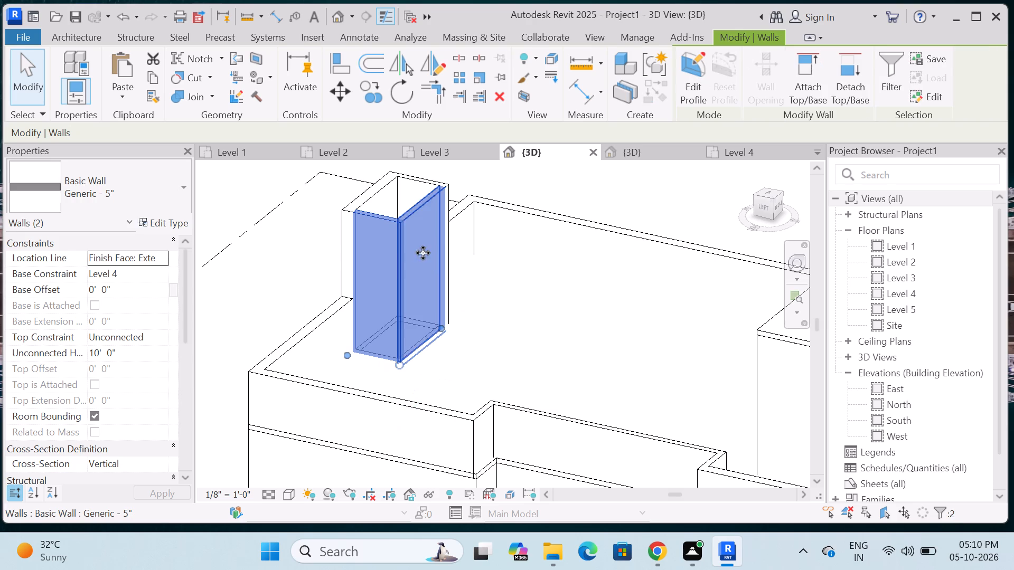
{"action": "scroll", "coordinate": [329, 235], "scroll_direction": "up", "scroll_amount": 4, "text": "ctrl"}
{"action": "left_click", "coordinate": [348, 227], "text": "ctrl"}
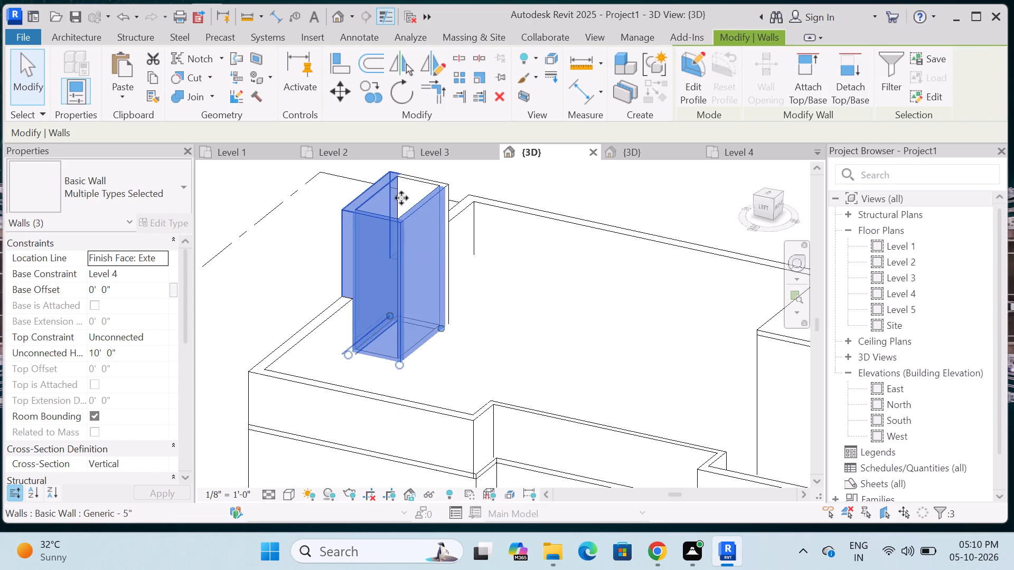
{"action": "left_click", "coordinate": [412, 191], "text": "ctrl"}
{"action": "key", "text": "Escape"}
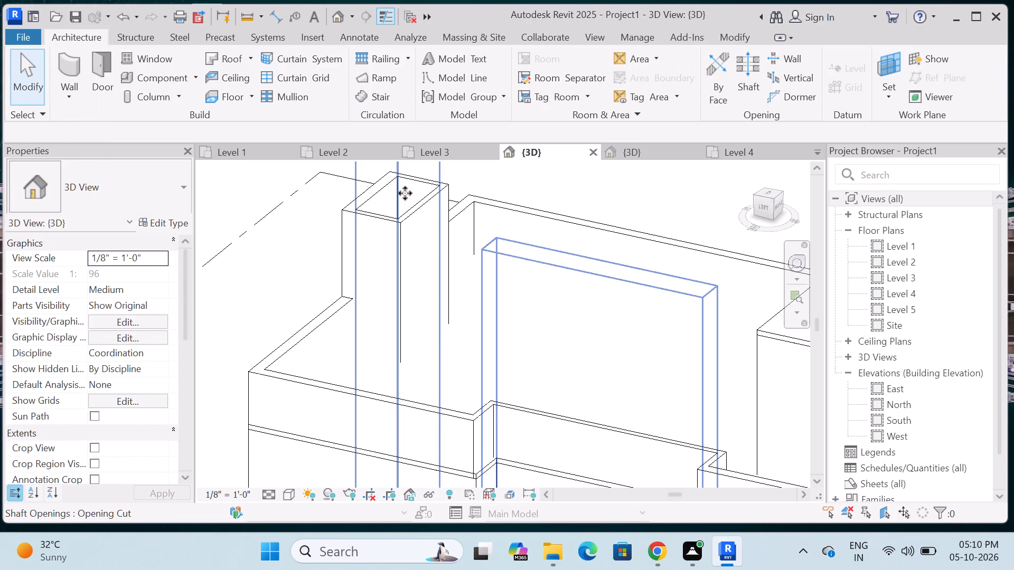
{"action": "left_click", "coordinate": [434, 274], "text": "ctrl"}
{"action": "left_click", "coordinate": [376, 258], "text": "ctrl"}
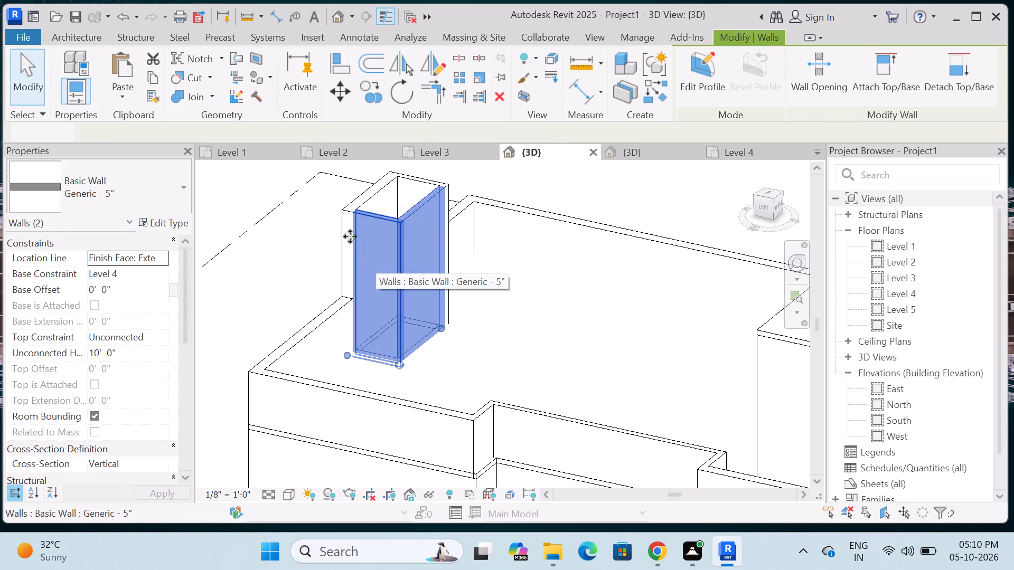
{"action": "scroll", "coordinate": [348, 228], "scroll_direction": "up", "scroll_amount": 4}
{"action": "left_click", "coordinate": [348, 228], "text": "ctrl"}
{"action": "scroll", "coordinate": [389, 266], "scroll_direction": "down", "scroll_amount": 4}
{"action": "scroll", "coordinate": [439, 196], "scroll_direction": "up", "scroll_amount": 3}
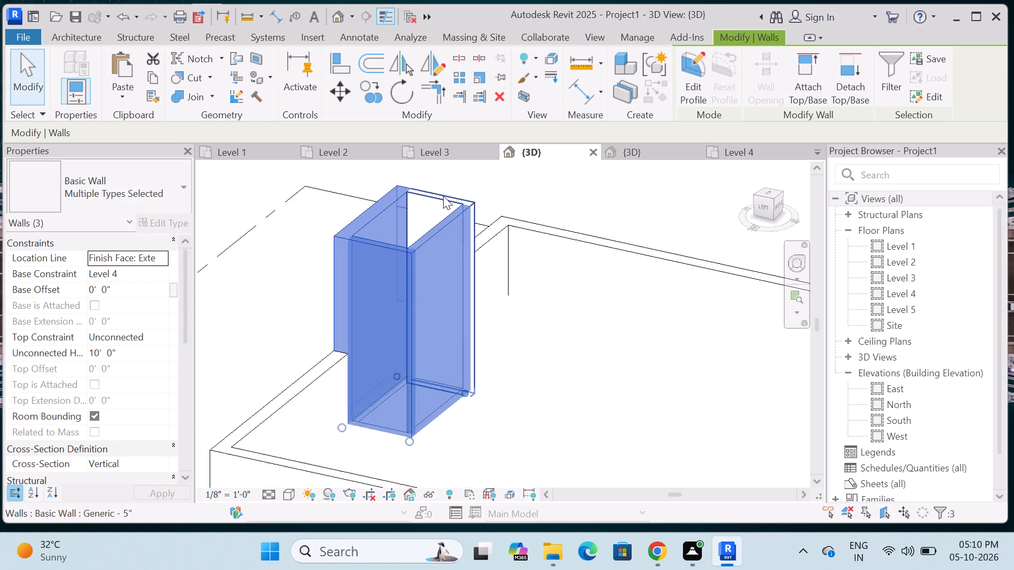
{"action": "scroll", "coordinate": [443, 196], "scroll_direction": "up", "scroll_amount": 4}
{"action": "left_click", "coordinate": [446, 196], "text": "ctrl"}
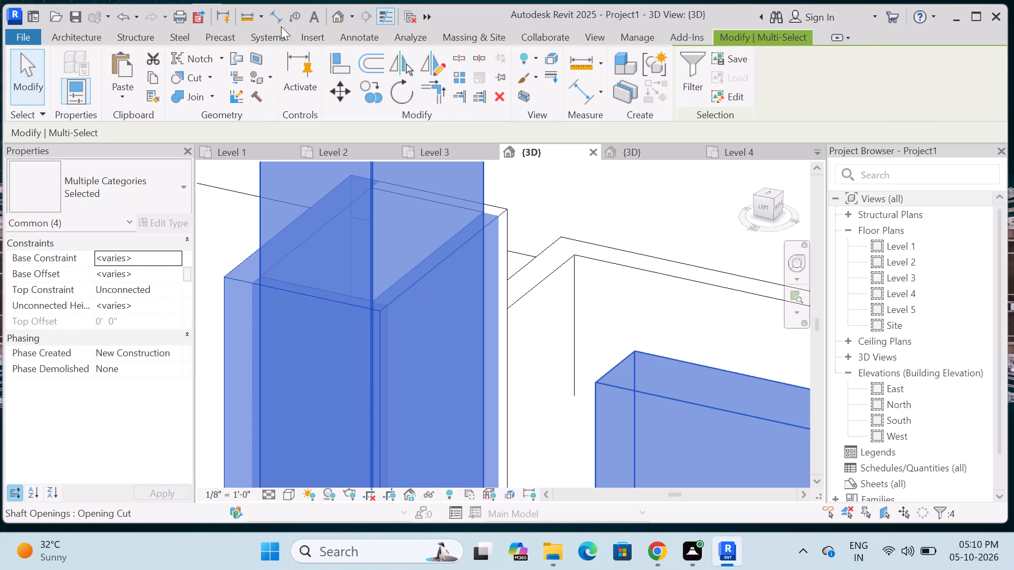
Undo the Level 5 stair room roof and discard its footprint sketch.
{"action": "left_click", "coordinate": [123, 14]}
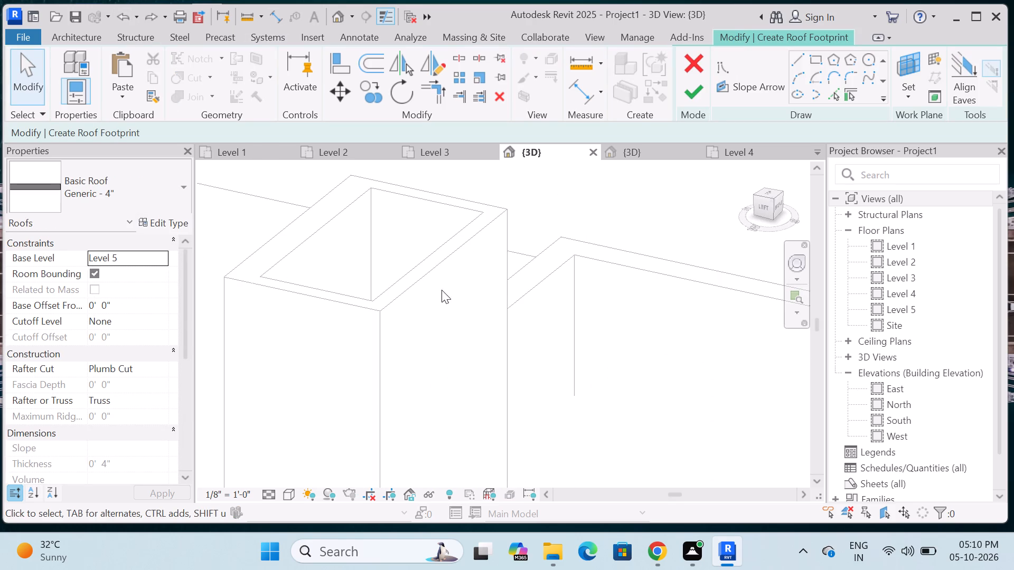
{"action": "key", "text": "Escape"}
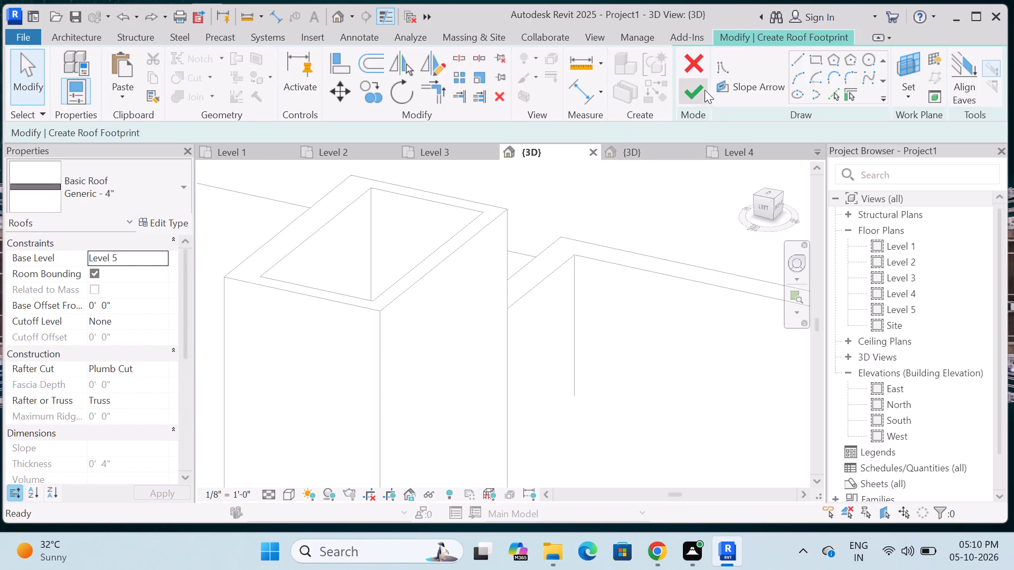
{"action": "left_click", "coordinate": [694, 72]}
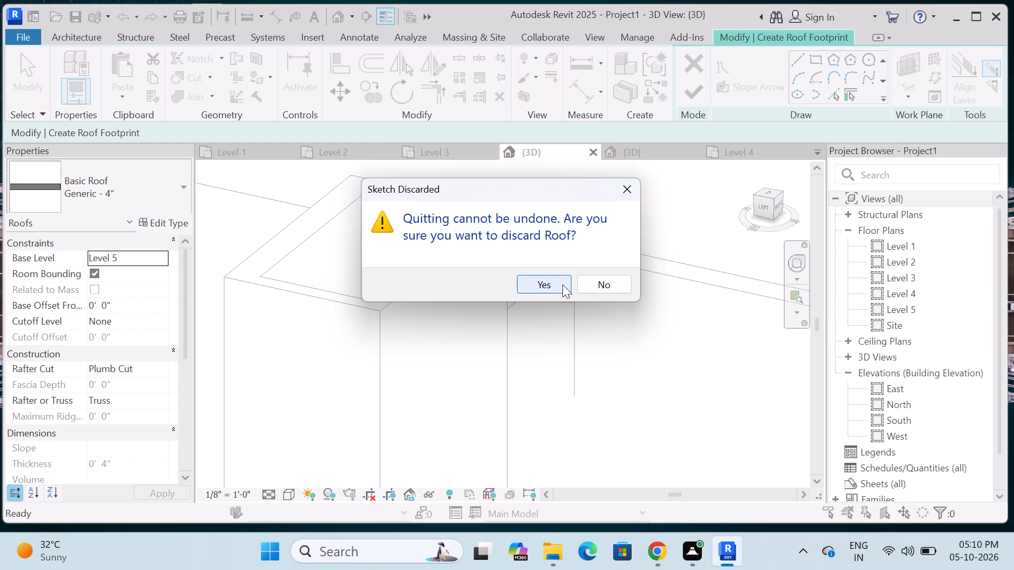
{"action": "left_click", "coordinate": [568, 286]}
Set the unconnected height of all four rooftop shaft enclosure walls to 4'.
{"action": "scroll", "coordinate": [452, 229], "scroll_direction": "down", "scroll_amount": 5}
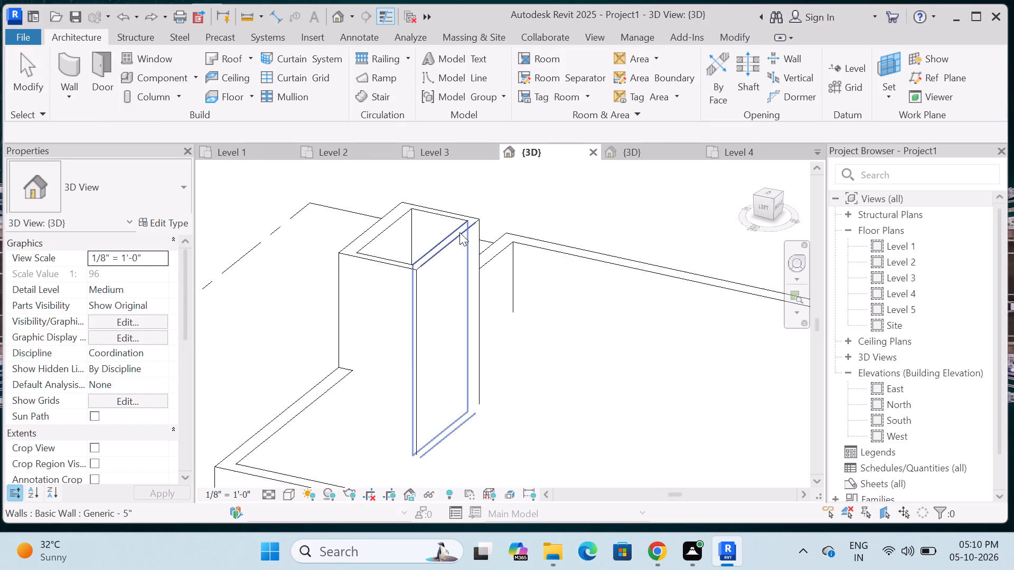
{"action": "scroll", "coordinate": [459, 232], "scroll_direction": "down", "scroll_amount": 4}
{"action": "scroll", "coordinate": [450, 281], "scroll_direction": "up", "scroll_amount": 4}
{"action": "left_click", "coordinate": [451, 281], "text": "ctrl"}
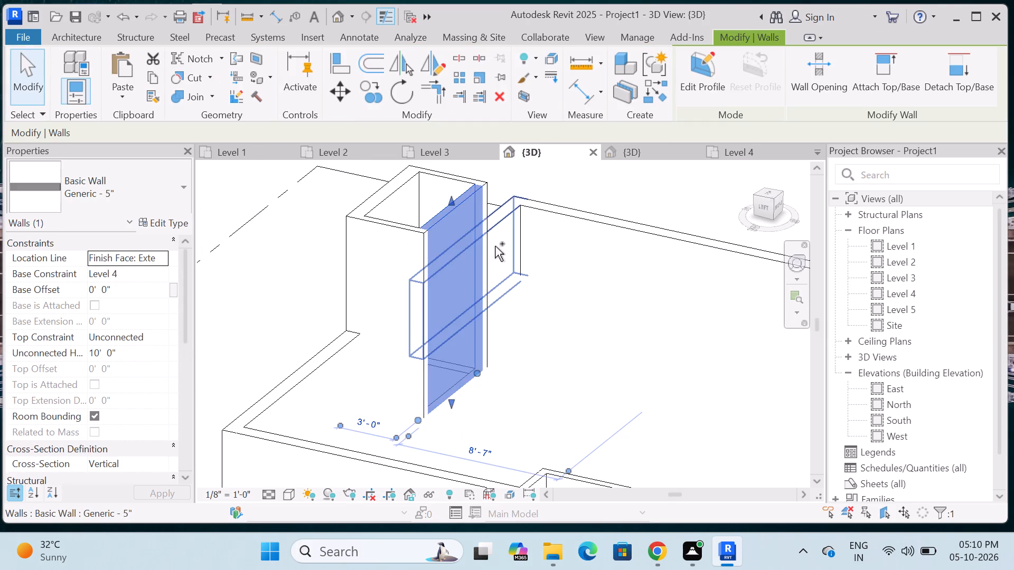
{"action": "left_click", "coordinate": [438, 180], "text": "ctrl"}
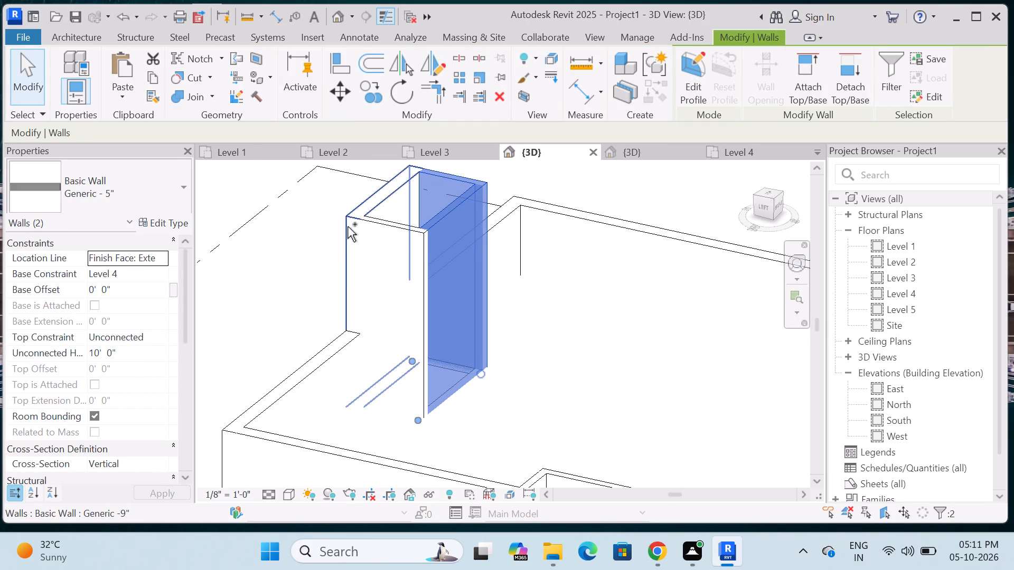
{"action": "left_click", "coordinate": [348, 226], "text": "ctrl"}
{"action": "left_click", "coordinate": [389, 263], "text": "ctrl"}
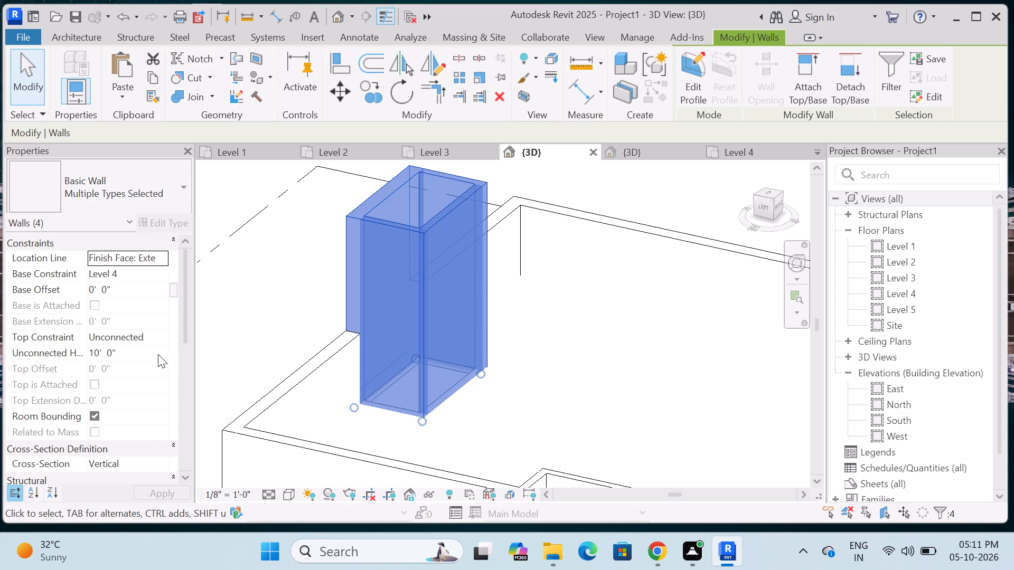
{"action": "left_click", "coordinate": [158, 354]}
{"action": "key", "text": "BackSpace"}
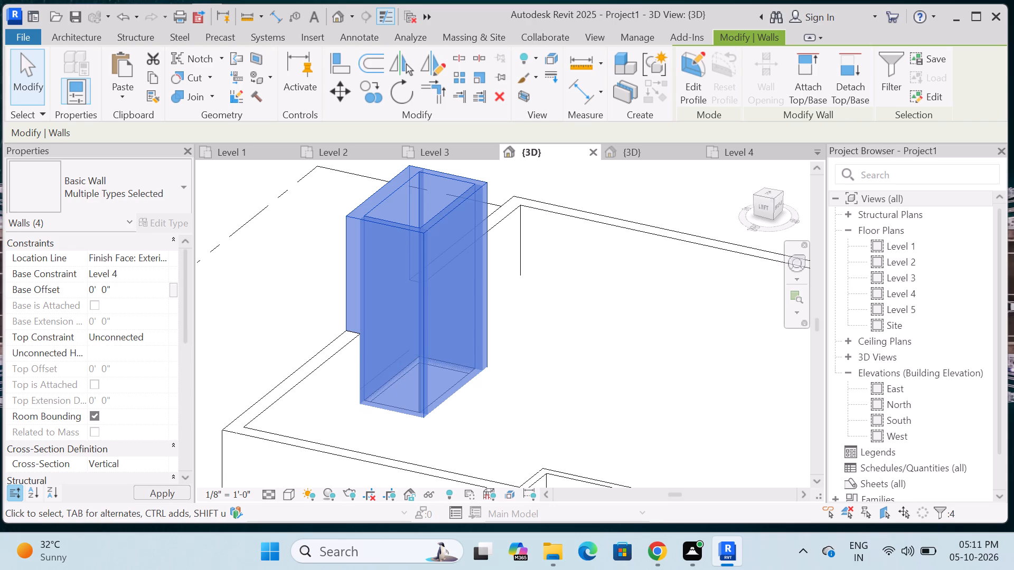
{"action": "key", "text": "4"}
{"action": "key", "text": "apostrophe"}
{"action": "key", "text": "Return"}
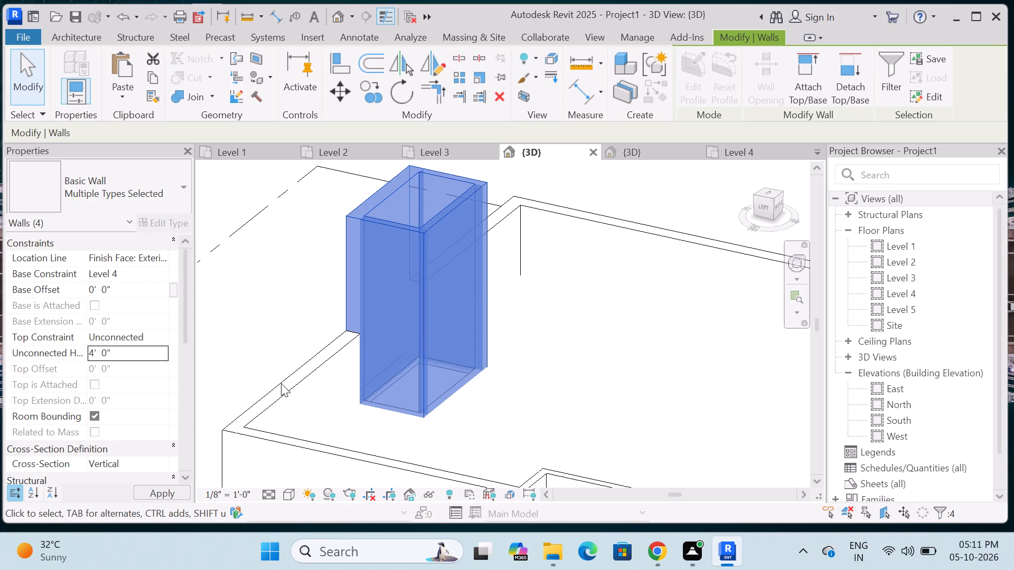
{"action": "key", "text": "Escape"}
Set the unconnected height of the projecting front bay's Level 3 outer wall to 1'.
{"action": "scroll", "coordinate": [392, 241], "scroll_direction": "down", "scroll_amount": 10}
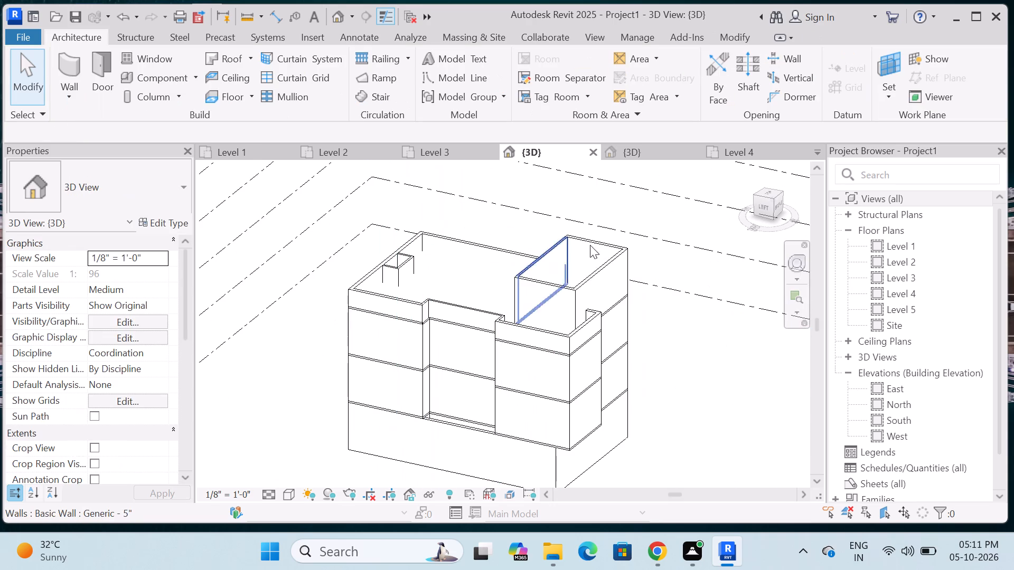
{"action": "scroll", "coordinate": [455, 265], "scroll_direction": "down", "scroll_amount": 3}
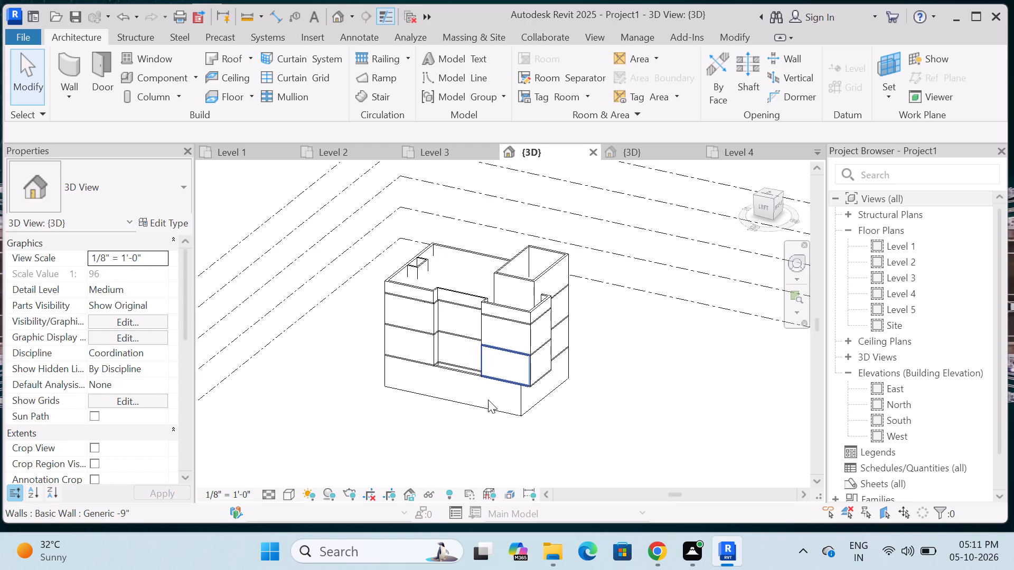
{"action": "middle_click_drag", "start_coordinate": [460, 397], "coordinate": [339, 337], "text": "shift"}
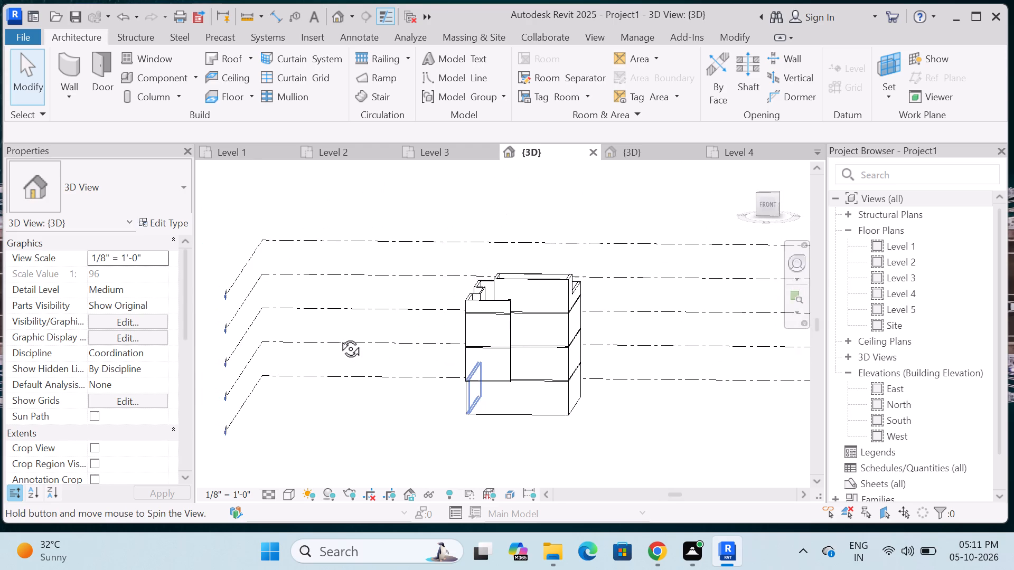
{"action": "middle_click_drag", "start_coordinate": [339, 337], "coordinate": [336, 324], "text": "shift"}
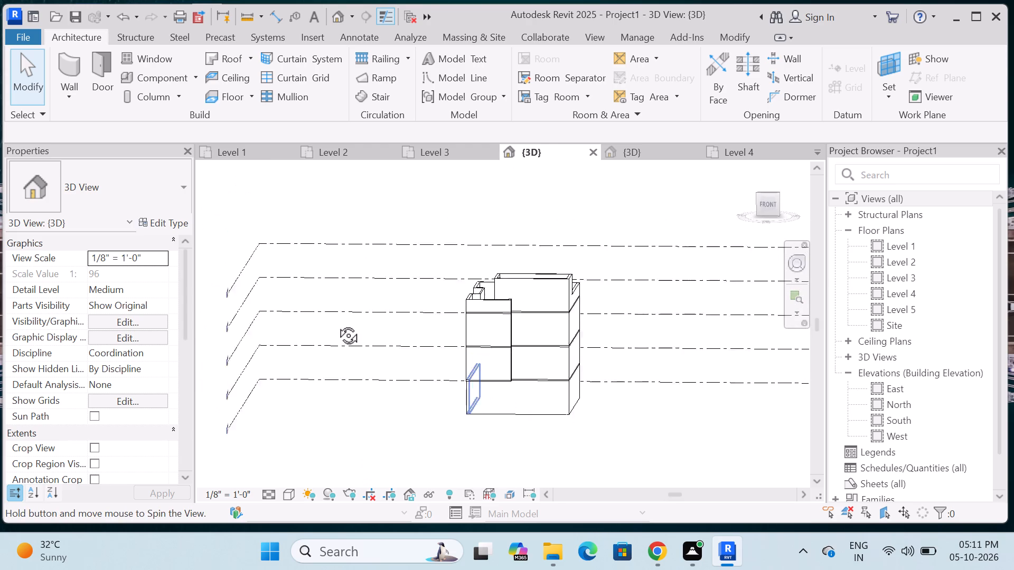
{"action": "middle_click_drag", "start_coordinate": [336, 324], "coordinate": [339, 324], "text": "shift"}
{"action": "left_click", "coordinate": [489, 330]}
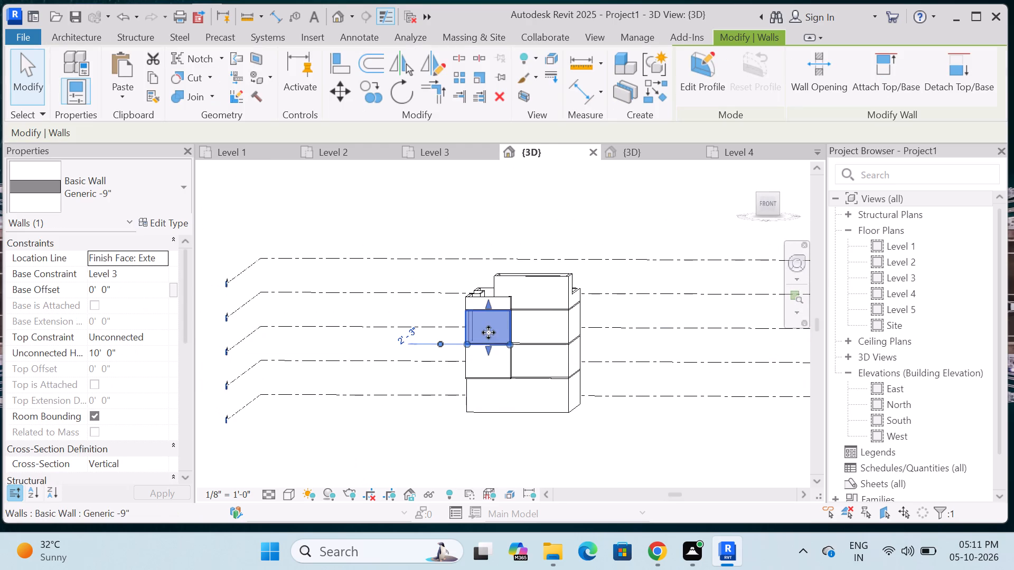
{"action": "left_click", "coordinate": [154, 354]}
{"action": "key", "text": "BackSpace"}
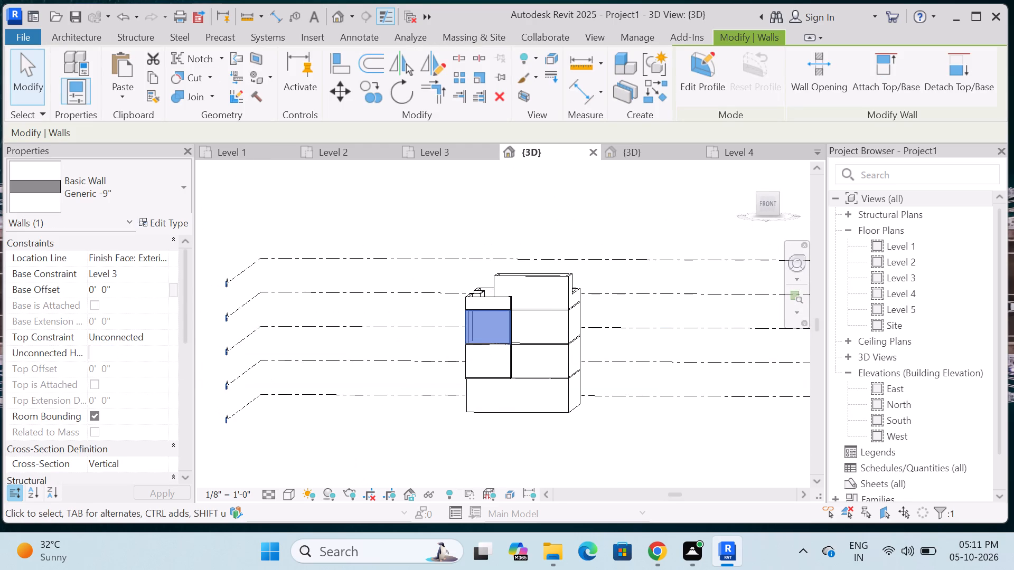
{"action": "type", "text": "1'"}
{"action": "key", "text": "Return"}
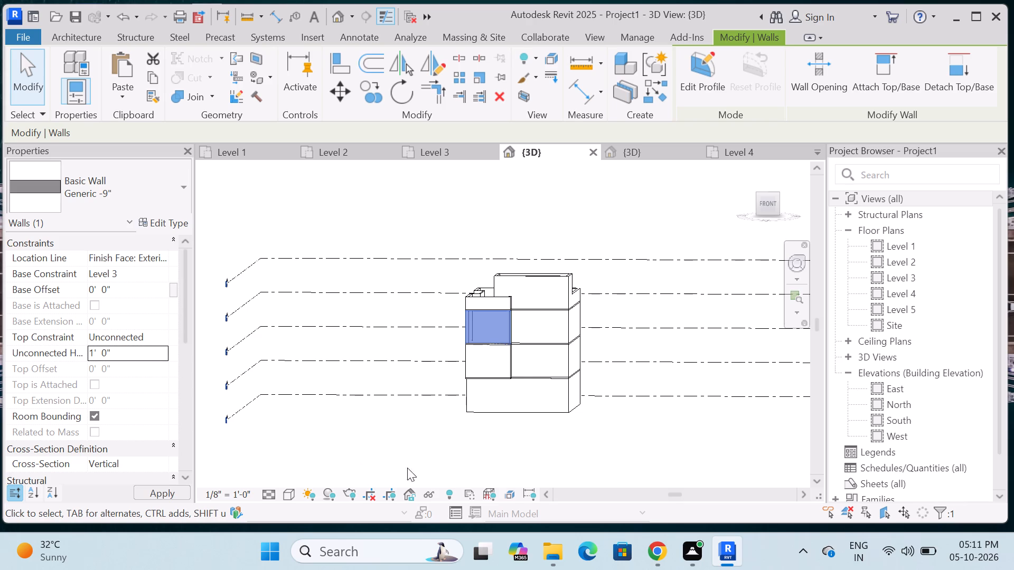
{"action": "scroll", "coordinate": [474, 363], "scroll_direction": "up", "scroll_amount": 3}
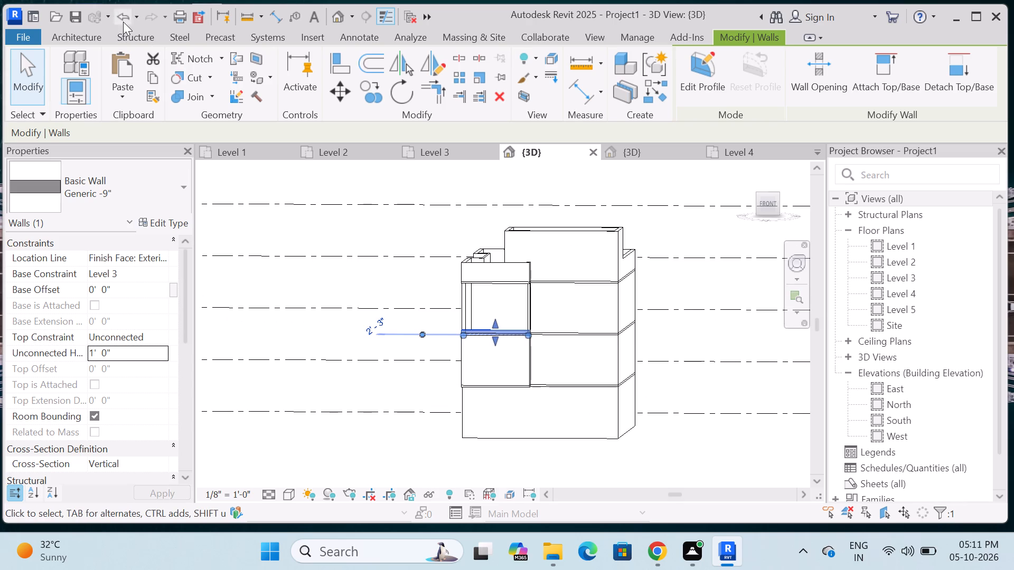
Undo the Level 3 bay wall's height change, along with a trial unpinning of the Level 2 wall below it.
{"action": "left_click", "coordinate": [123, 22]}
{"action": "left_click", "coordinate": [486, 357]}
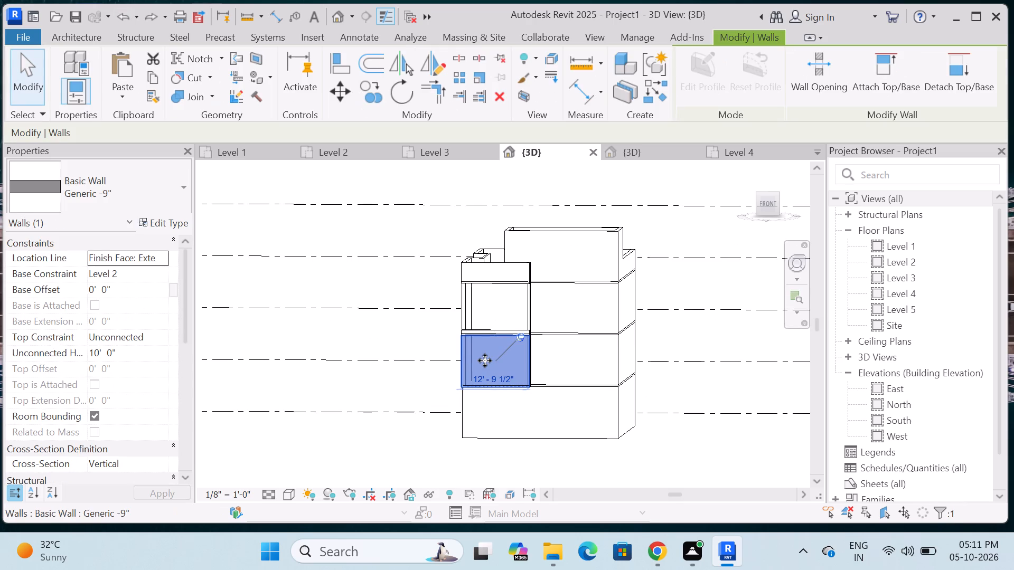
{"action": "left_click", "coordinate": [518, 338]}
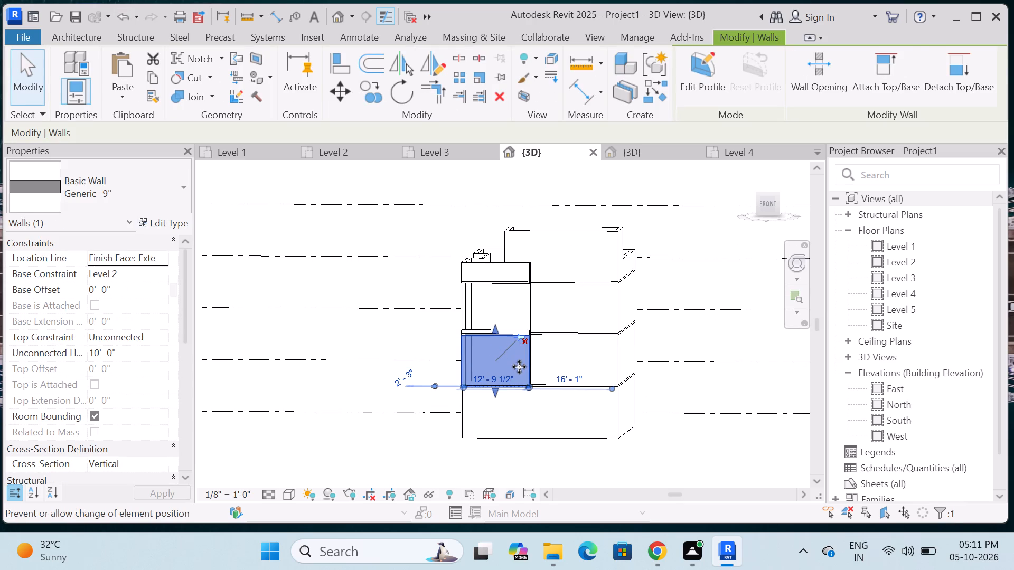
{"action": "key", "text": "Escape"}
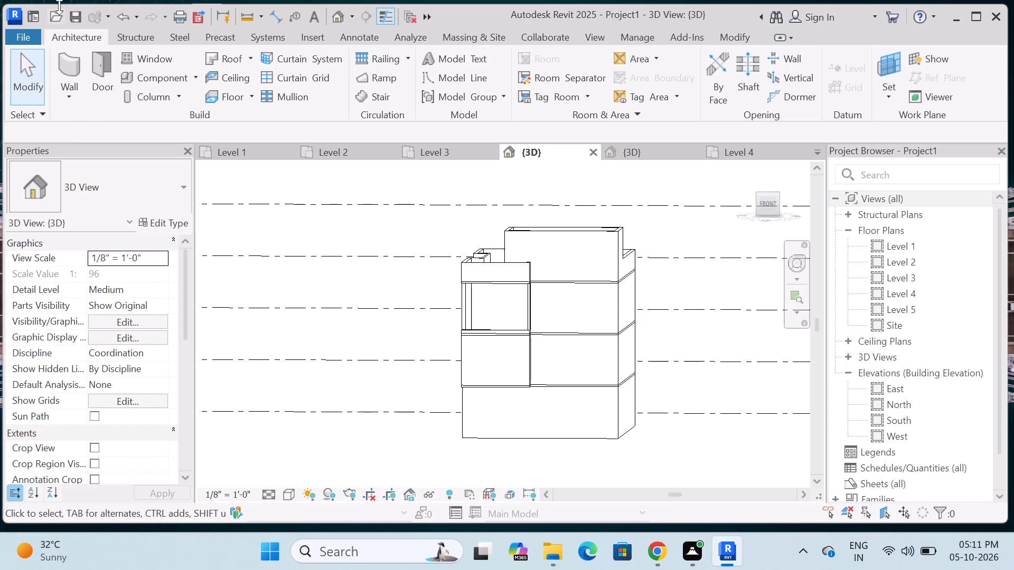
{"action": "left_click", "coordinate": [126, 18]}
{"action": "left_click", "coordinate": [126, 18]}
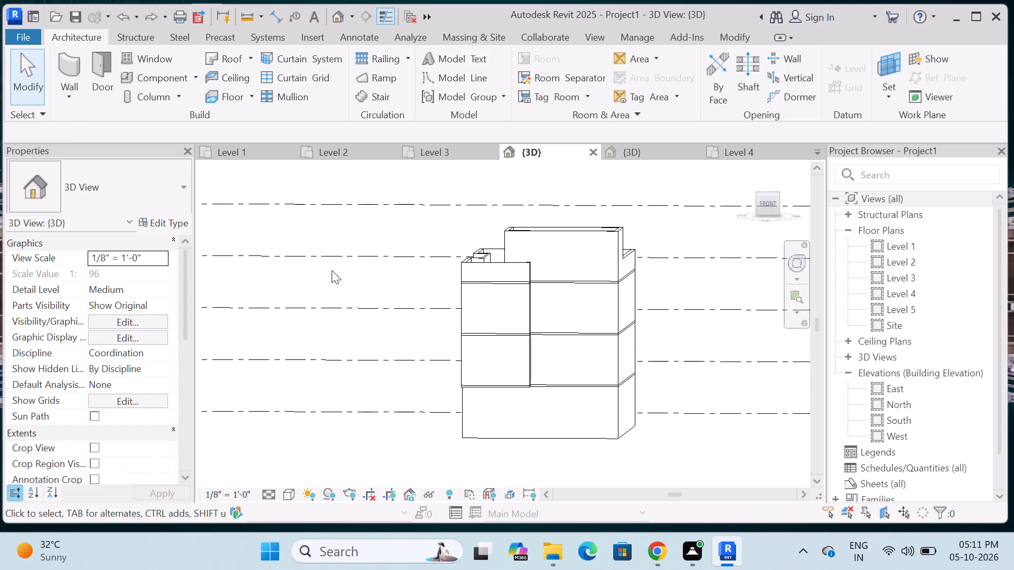
Unpin the projecting front bay's Level 2 outer wall and set its unconnected height to 1'.
{"action": "left_click", "coordinate": [492, 364]}
{"action": "left_click", "coordinate": [517, 337]}
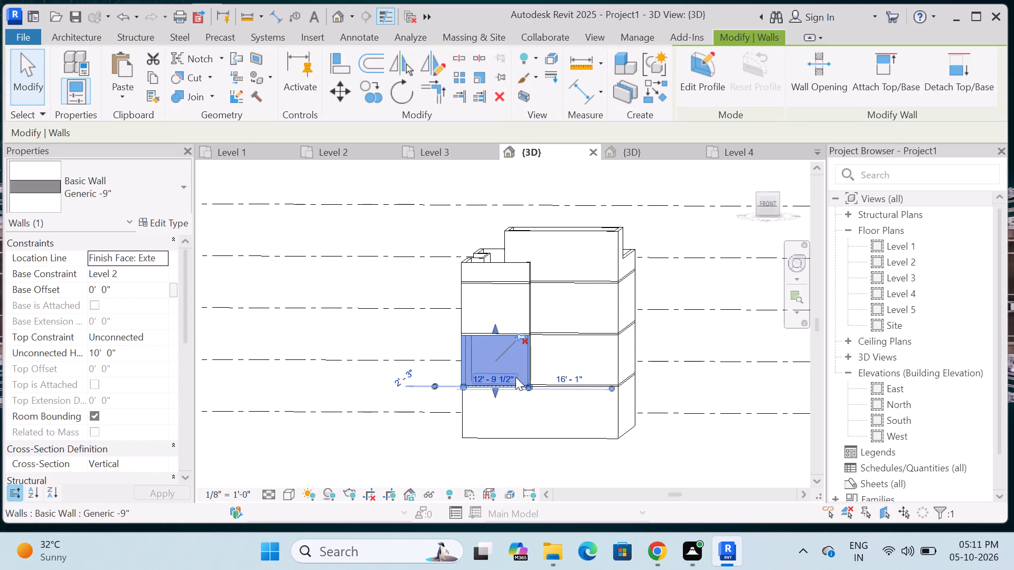
{"action": "left_click", "coordinate": [144, 351]}
{"action": "key", "text": "BackSpace"}
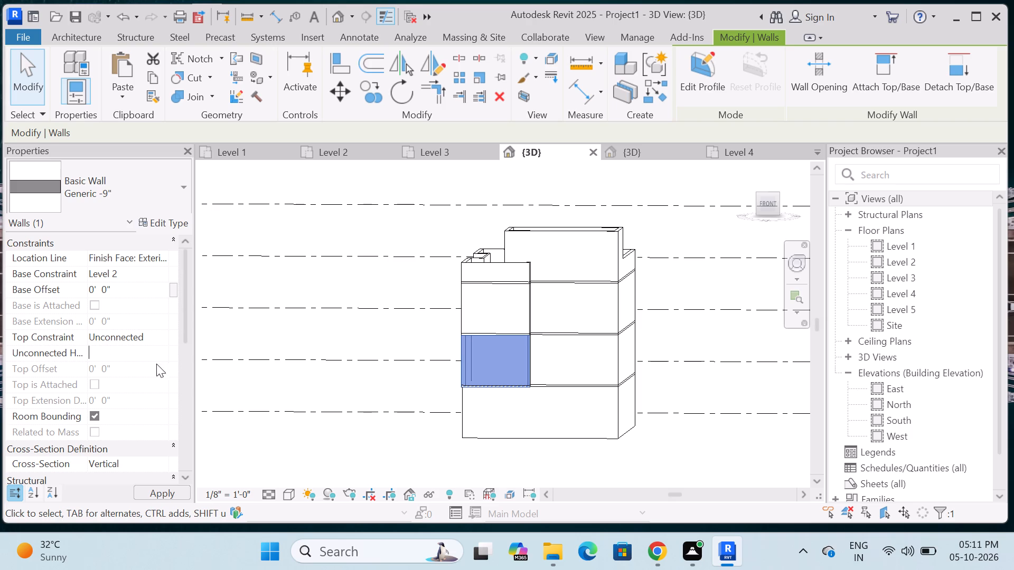
{"action": "key", "text": "1"}
{"action": "key", "text": "apostrophe"}
{"action": "key", "text": "Return"}
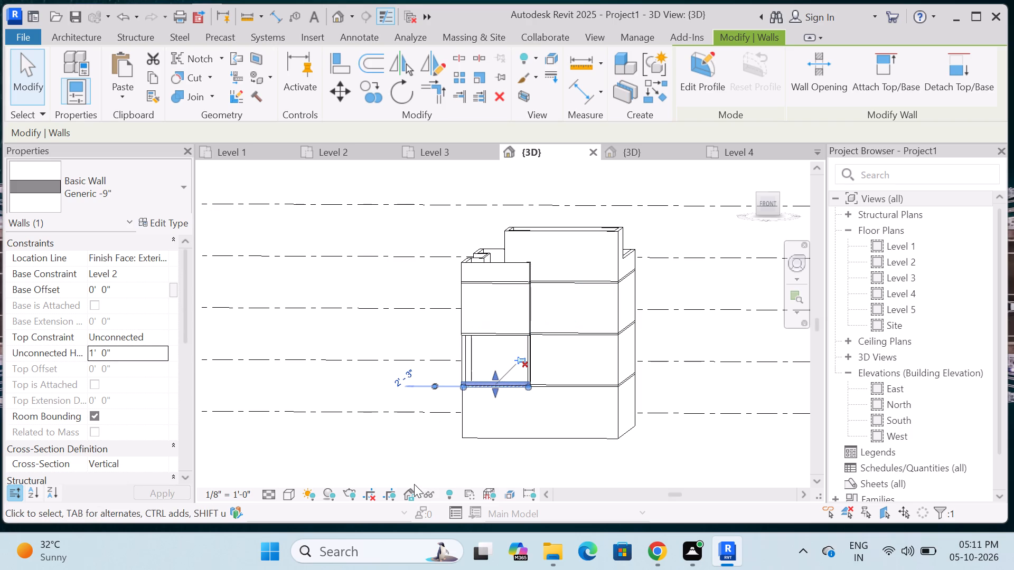
{"action": "key", "text": "Escape"}
Examine the lowered Level 2 wall and the adjoining side walls of the front bay in 3D.
{"action": "middle_click_drag", "start_coordinate": [396, 487], "coordinate": [511, 477], "text": "shift"}
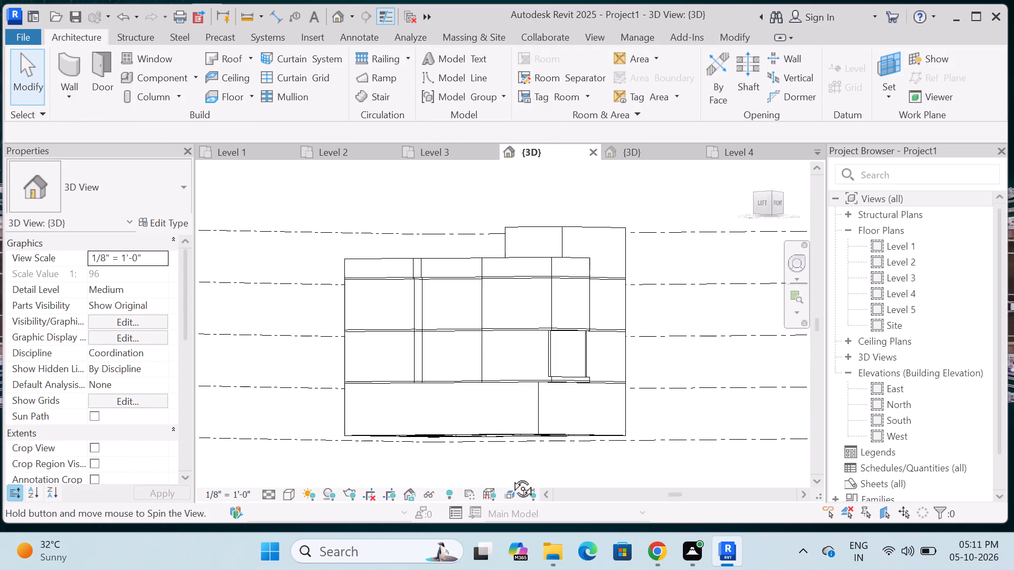
{"action": "middle_click_drag", "start_coordinate": [511, 477], "coordinate": [517, 485], "text": "shift"}
{"action": "scroll", "coordinate": [532, 368], "scroll_direction": "down", "scroll_amount": 2}
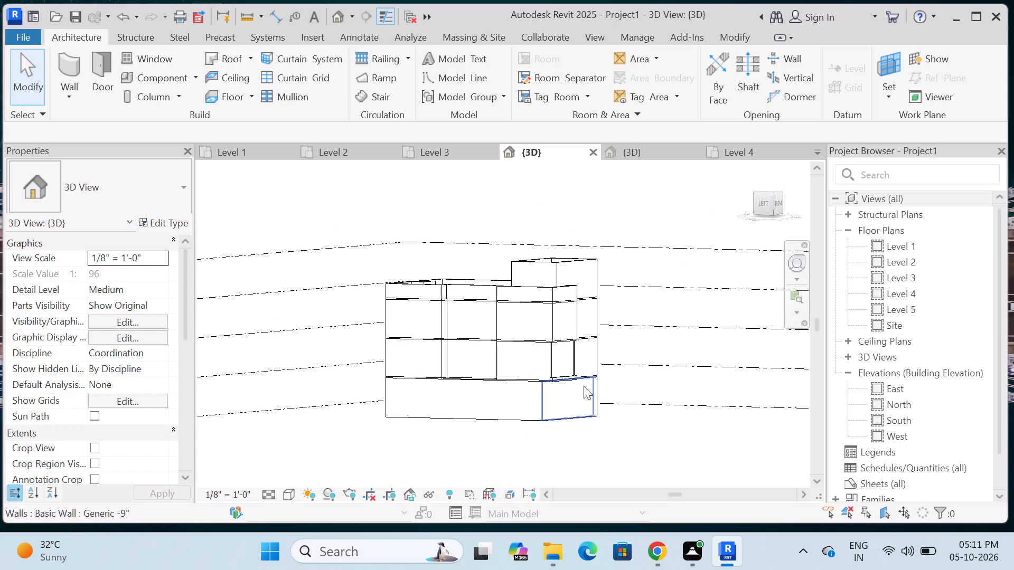
{"action": "scroll", "coordinate": [582, 386], "scroll_direction": "up", "scroll_amount": 3}
{"action": "middle_click_drag", "start_coordinate": [560, 440], "coordinate": [404, 427], "text": "shift"}
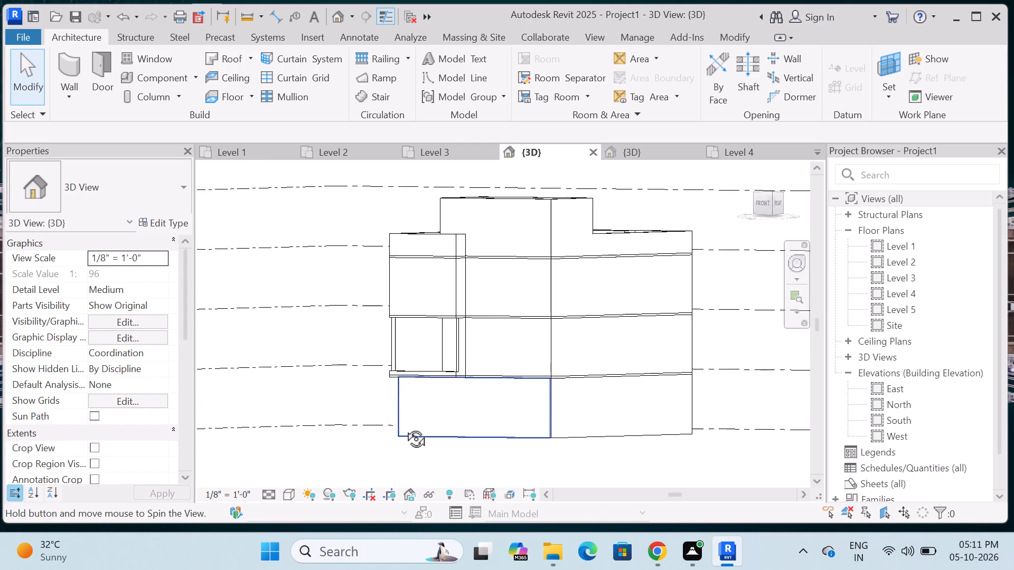
{"action": "middle_click_drag", "start_coordinate": [404, 427], "coordinate": [448, 441], "text": "shift"}
{"action": "left_click", "coordinate": [507, 346]}
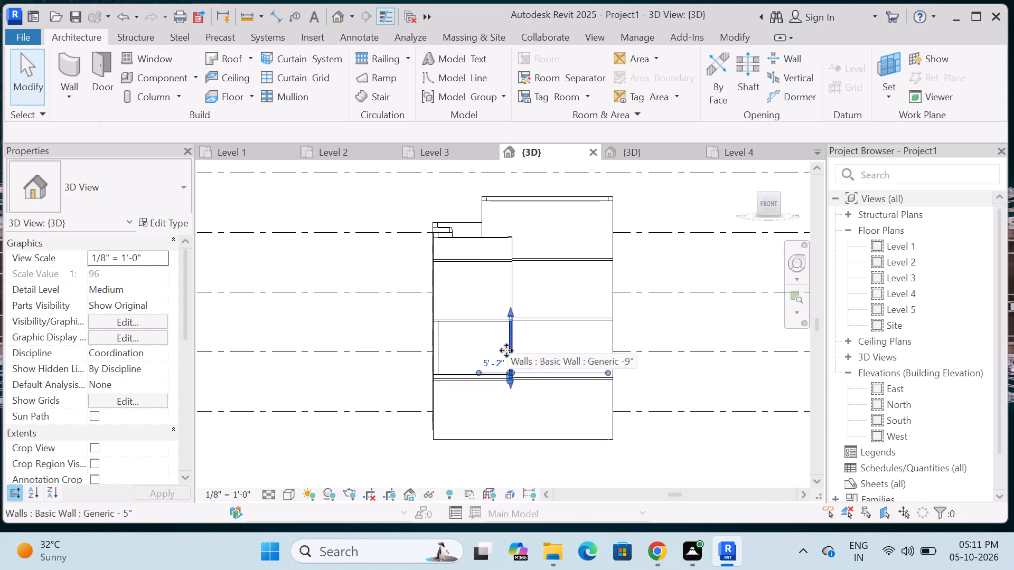
{"action": "middle_click_drag", "start_coordinate": [490, 374], "coordinate": [425, 417], "text": "shift"}
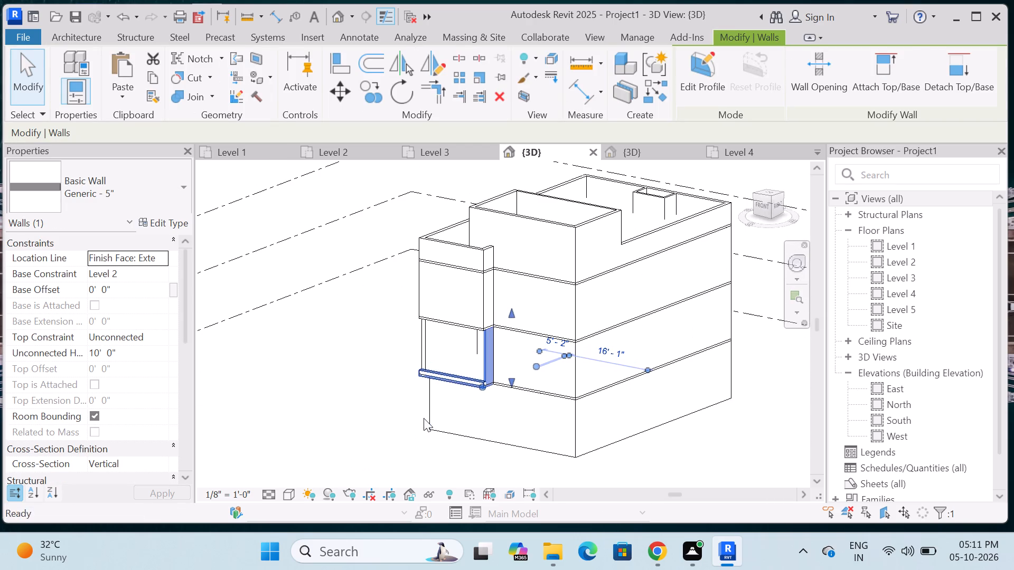
{"action": "key", "text": "Escape"}
{"action": "key", "text": "Escape"}
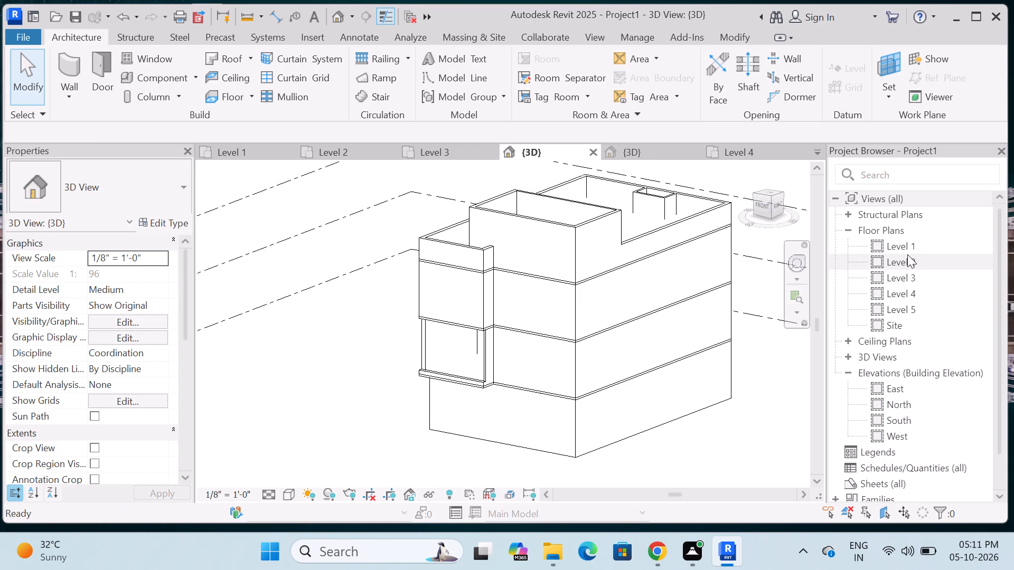
In the Level 2 plan, split the front bay's Generic - 5" side wall at the outer face of the main front wall.
{"action": "double_click", "coordinate": [904, 258]}
{"action": "scroll", "coordinate": [446, 464], "scroll_direction": "up", "scroll_amount": 5}
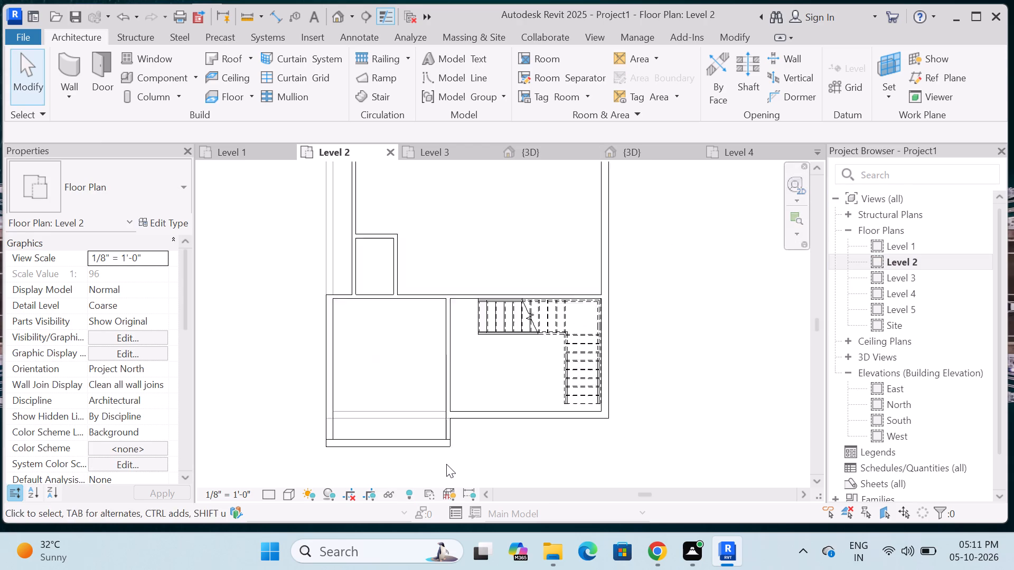
{"action": "scroll", "coordinate": [446, 464], "scroll_direction": "up", "scroll_amount": 1}
{"action": "scroll", "coordinate": [433, 408], "scroll_direction": "up", "scroll_amount": 5}
{"action": "scroll", "coordinate": [546, 362], "scroll_direction": "down", "scroll_amount": 5}
{"action": "scroll", "coordinate": [297, 393], "scroll_direction": "up", "scroll_amount": 4}
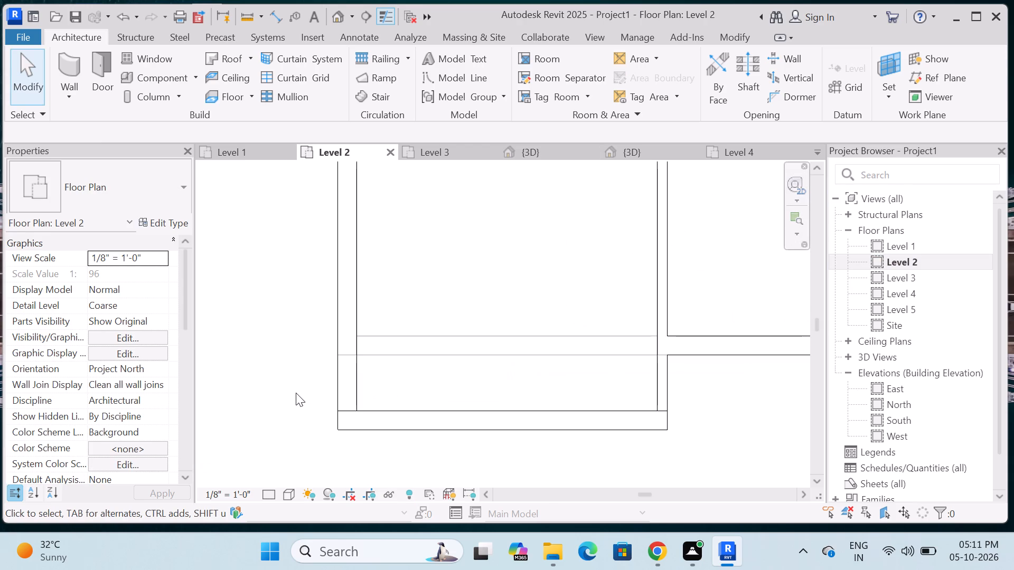
{"action": "left_click", "coordinate": [732, 39]}
{"action": "left_click", "coordinate": [463, 61]}
{"action": "scroll", "coordinate": [646, 359], "scroll_direction": "up", "scroll_amount": 3}
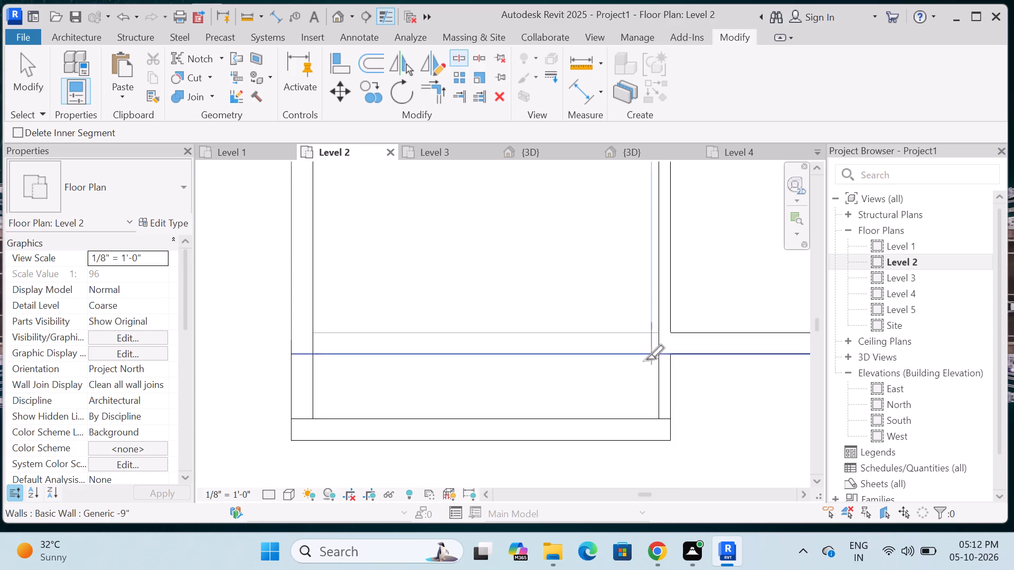
{"action": "scroll", "coordinate": [646, 359], "scroll_direction": "up", "scroll_amount": 3}
{"action": "scroll", "coordinate": [543, 373], "scroll_direction": "down", "scroll_amount": 5}
{"action": "scroll", "coordinate": [665, 357], "scroll_direction": "up", "scroll_amount": 7}
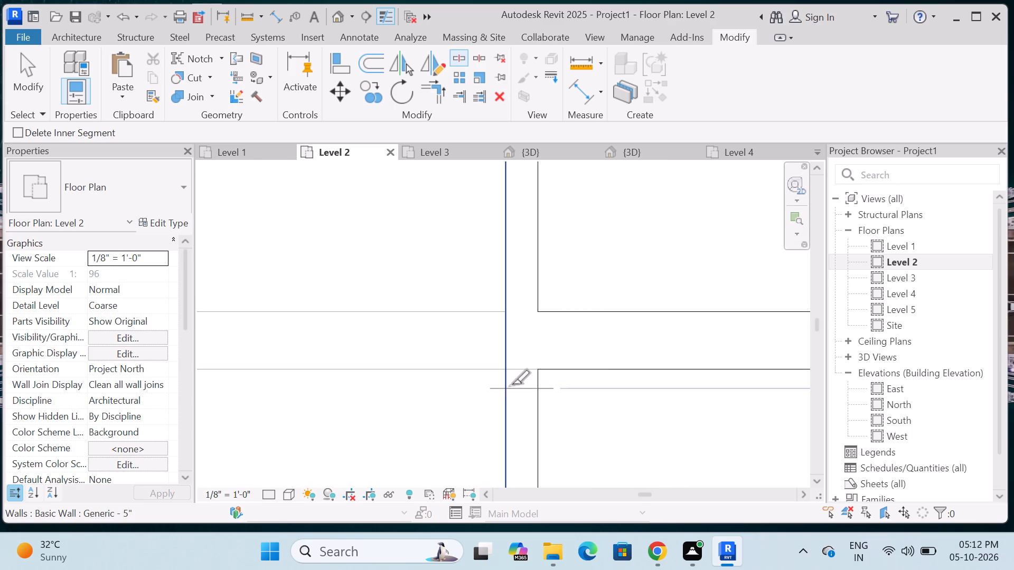
{"action": "scroll", "coordinate": [525, 372], "scroll_direction": "up", "scroll_amount": 5}
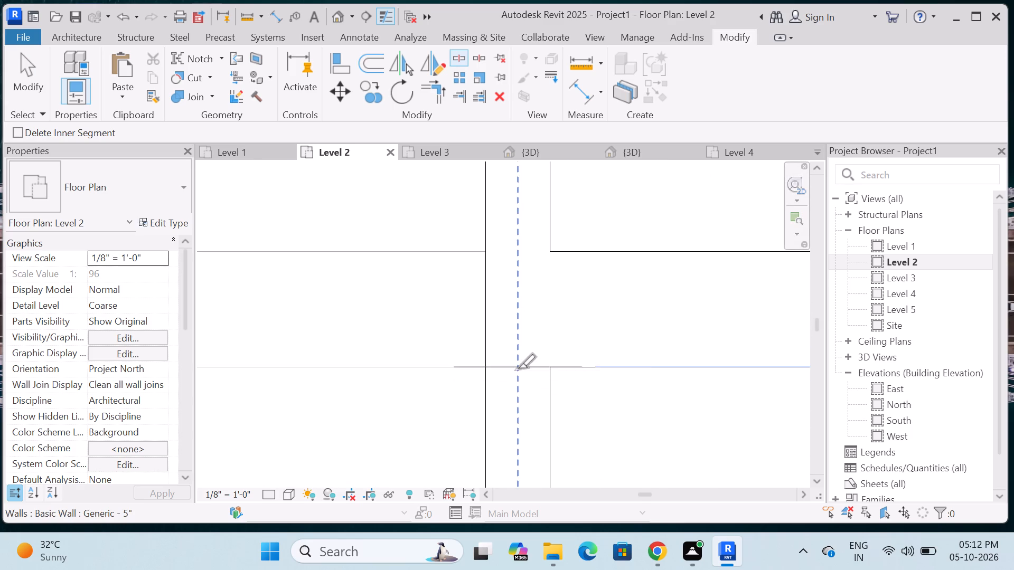
{"action": "left_click", "coordinate": [518, 368]}
Split the front bay's opposite side wall, the Generic -9" one, in line with the main front wall's outer face.
{"action": "scroll", "coordinate": [544, 304], "scroll_direction": "down", "scroll_amount": 19}
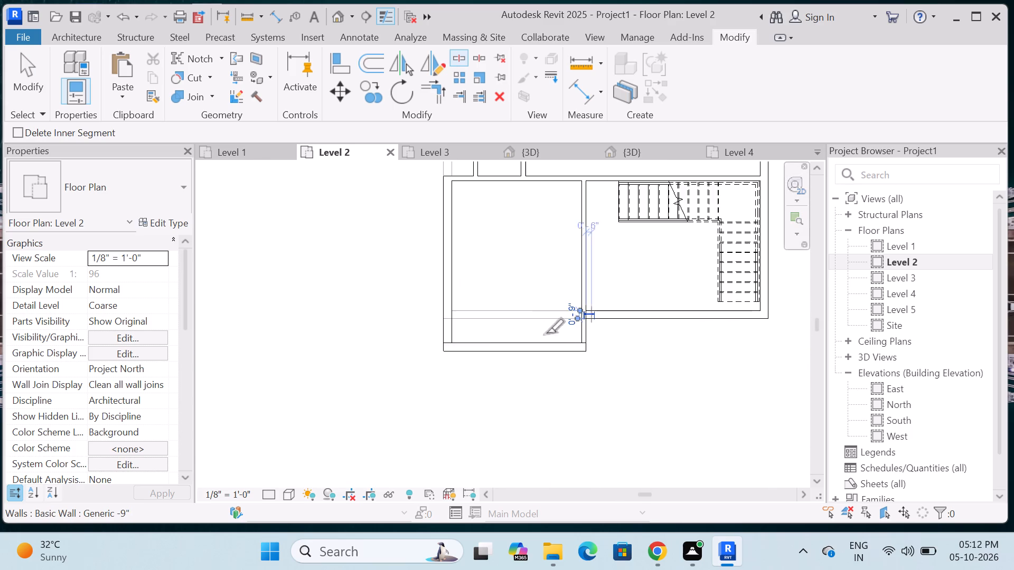
{"action": "scroll", "coordinate": [446, 330], "scroll_direction": "up", "scroll_amount": 15}
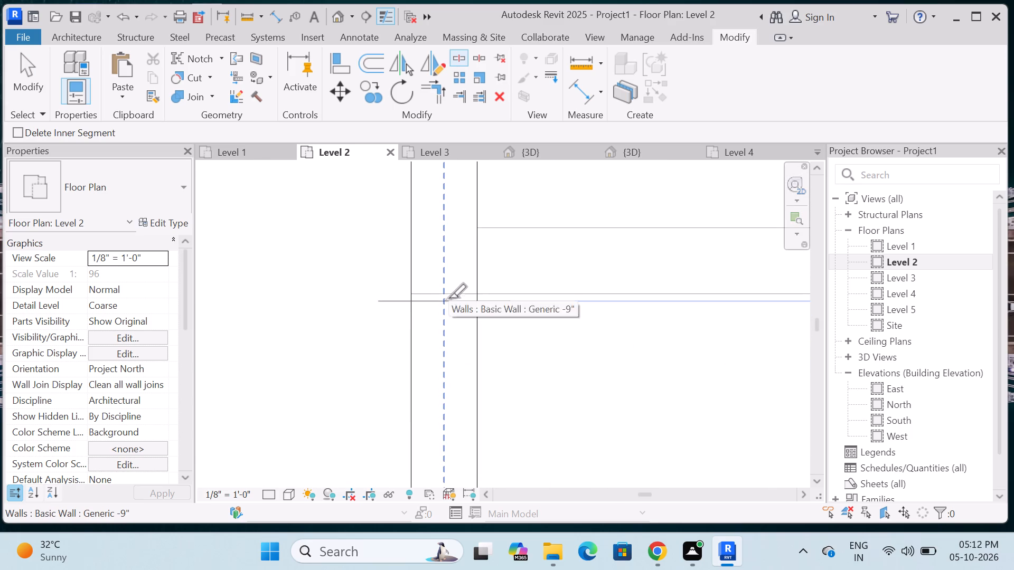
{"action": "double_click", "coordinate": [442, 295]}
{"action": "scroll", "coordinate": [451, 319], "scroll_direction": "down", "scroll_amount": 10}
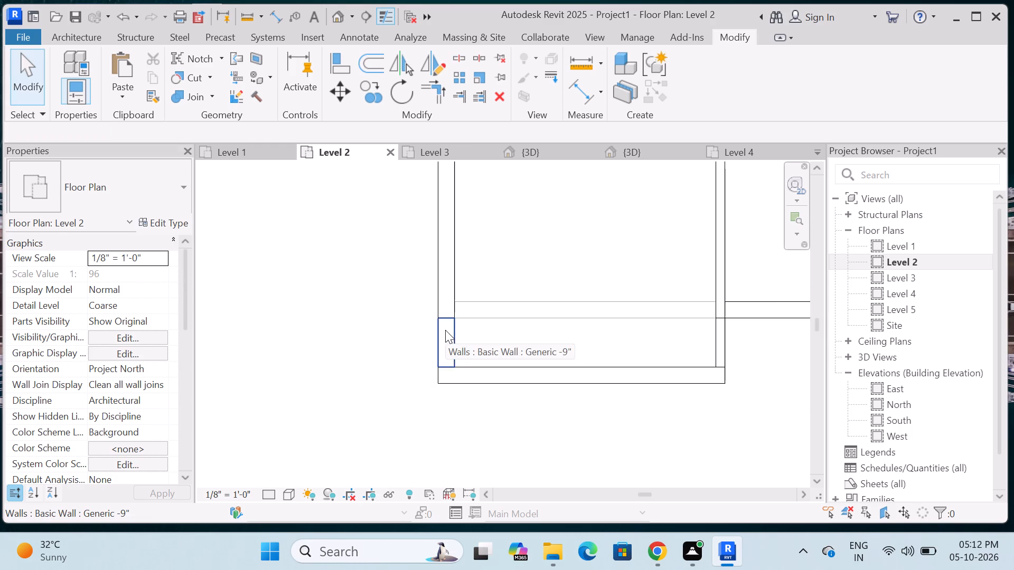
{"action": "scroll", "coordinate": [445, 330], "scroll_direction": "down", "scroll_amount": 5}
{"action": "key", "text": "Escape"}
{"action": "scroll", "coordinate": [476, 329], "scroll_direction": "up", "scroll_amount": 5}
{"action": "key", "text": "Escape"}
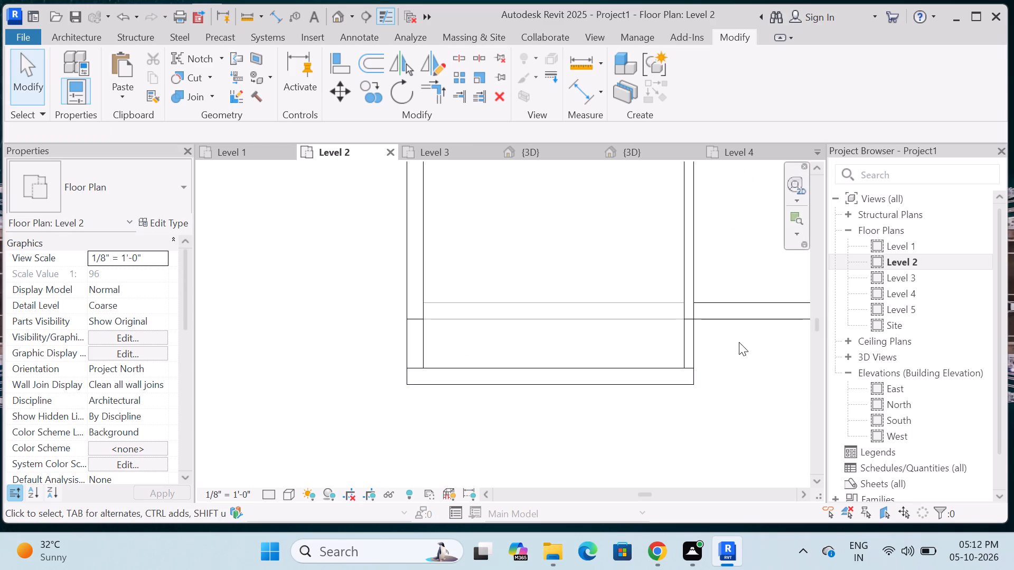
Set the unconnected height of both short side wall segments of the Level 2 front bay to 2'.
{"action": "left_click", "coordinate": [691, 345]}
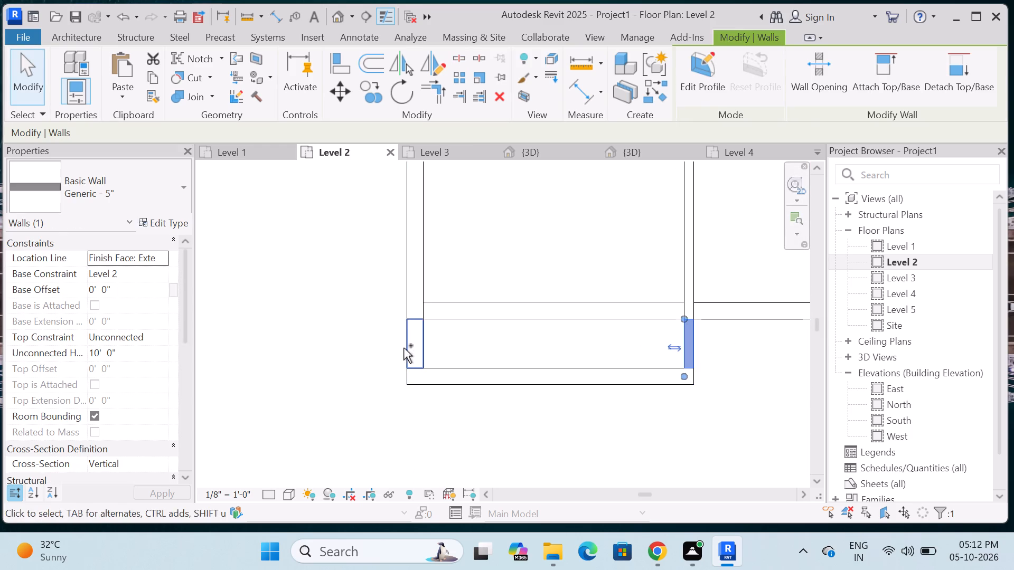
{"action": "left_click", "coordinate": [413, 345], "text": "ctrl"}
{"action": "left_click", "coordinate": [139, 356]}
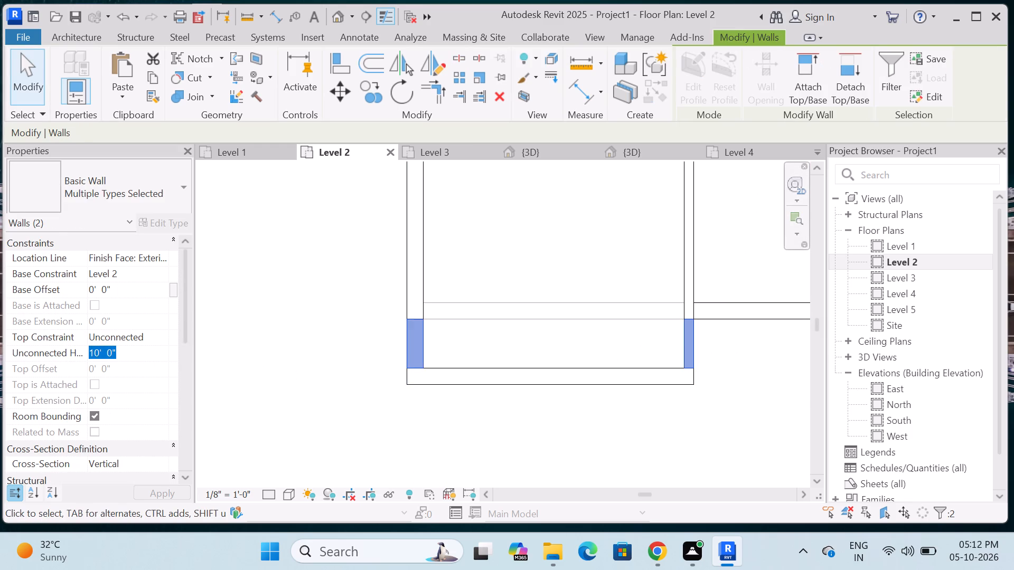
{"action": "key", "text": "BackSpace"}
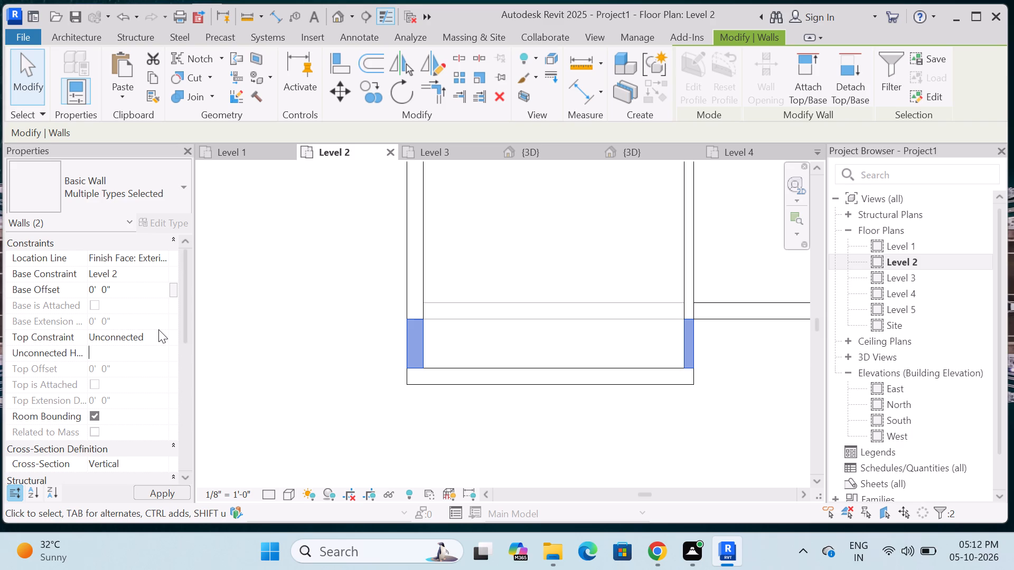
{"action": "key", "text": "1"}
{"action": "key", "text": "BackSpace"}
{"action": "key", "text": "2"}
{"action": "key", "text": "apostrophe"}
{"action": "key", "text": "Return"}
{"action": "left_click", "coordinate": [337, 283]}
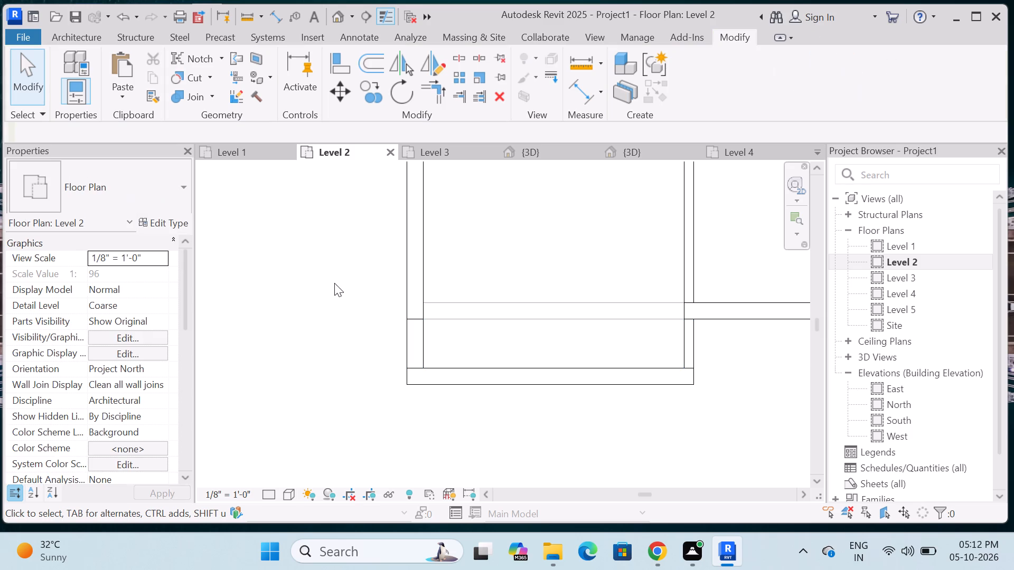
In the 3D view, set the unconnected height of the front bay's Level 2 outer wall to 2'.
{"action": "left_click", "coordinate": [541, 153]}
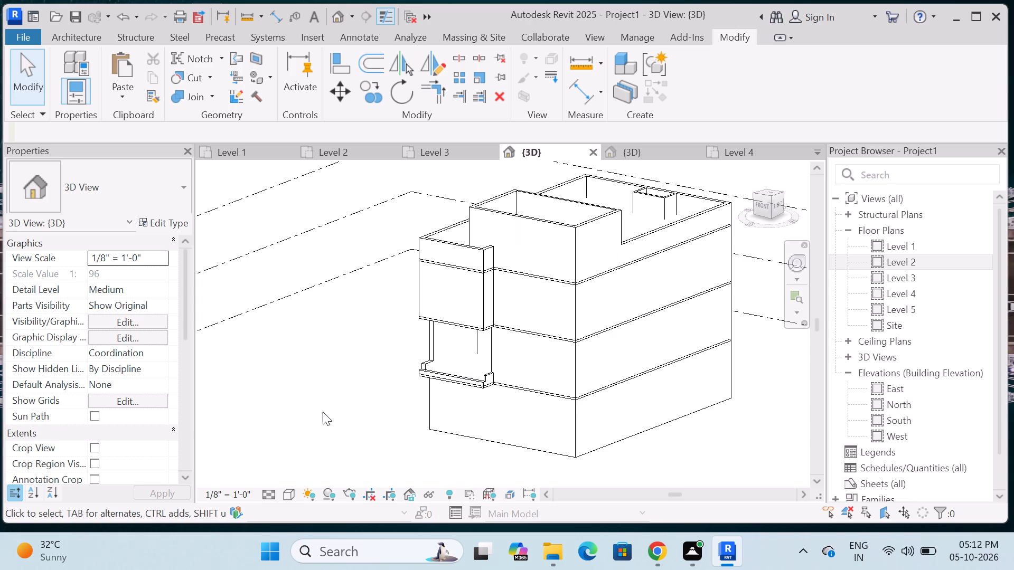
{"action": "middle_click_drag", "start_coordinate": [323, 411], "coordinate": [472, 382], "text": "shift"}
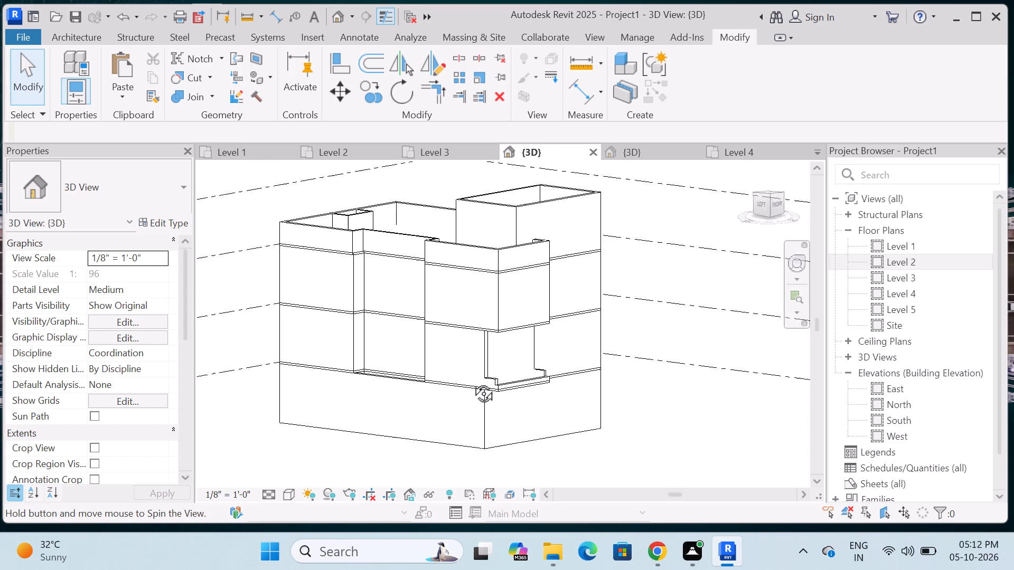
{"action": "middle_click_drag", "start_coordinate": [472, 382], "coordinate": [450, 376], "text": "shift"}
{"action": "scroll", "coordinate": [505, 389], "scroll_direction": "up", "scroll_amount": 9}
{"action": "left_click", "coordinate": [482, 354]}
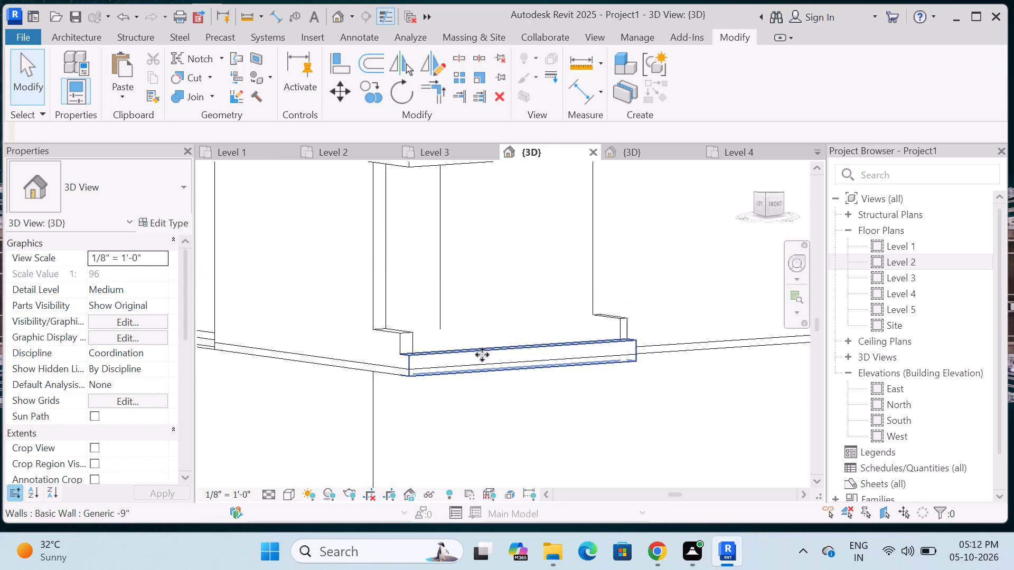
{"action": "left_click", "coordinate": [140, 355]}
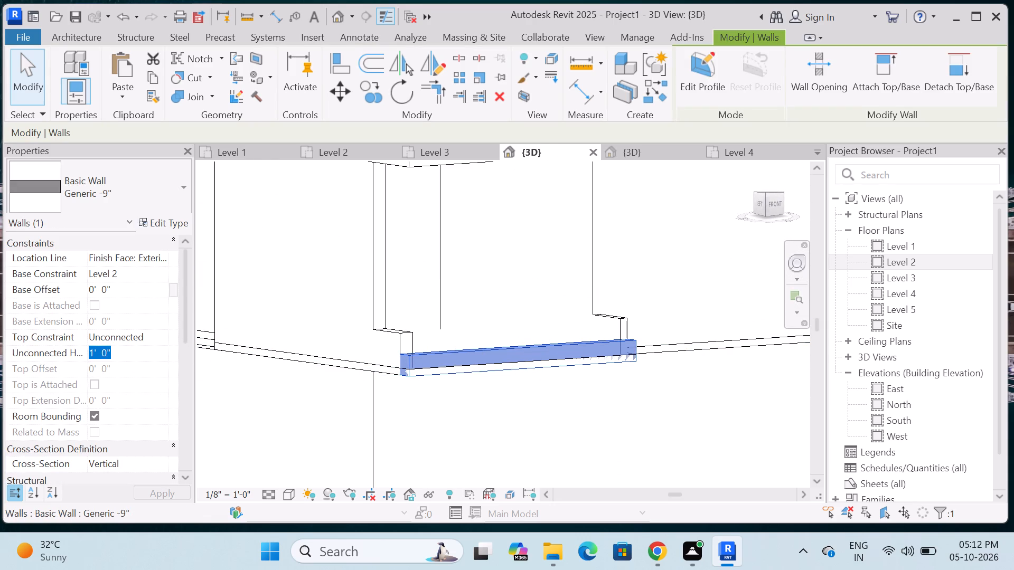
{"action": "key", "text": "BackSpace"}
{"action": "key", "text": "2"}
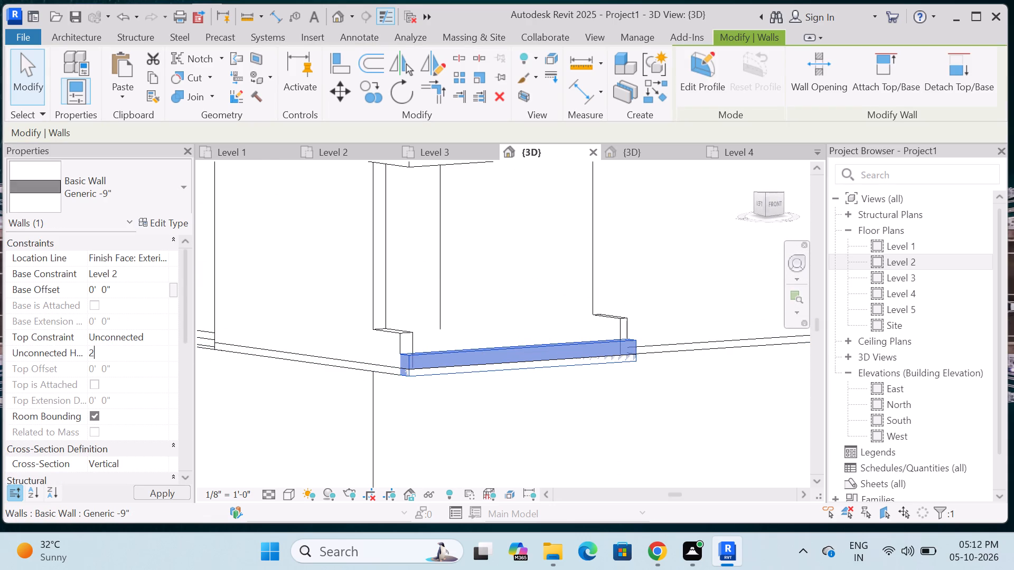
{"action": "key", "text": "apostrophe"}
{"action": "key", "text": "Return"}
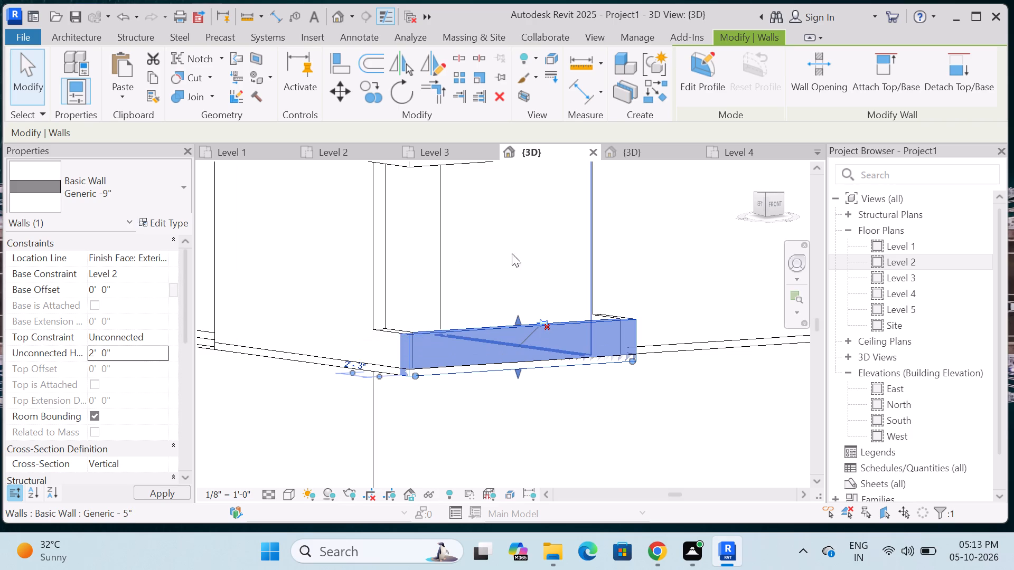
{"action": "key", "text": "Escape"}
Examine the opened-up Level 2 front bay and the rooftop block from several sides in 3D.
{"action": "scroll", "coordinate": [474, 248], "scroll_direction": "down", "scroll_amount": 8}
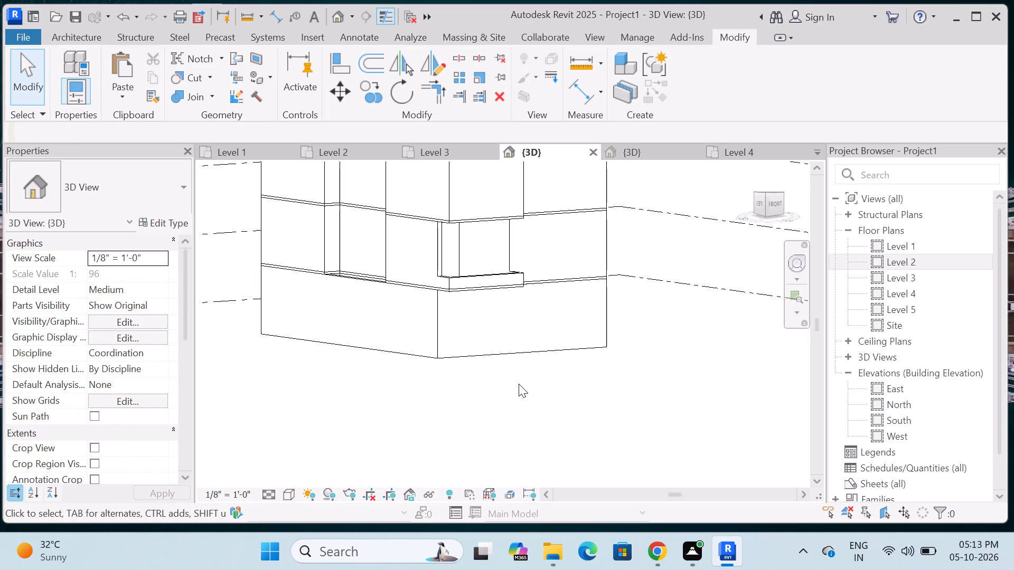
{"action": "middle_click_drag", "start_coordinate": [507, 382], "coordinate": [344, 364]}
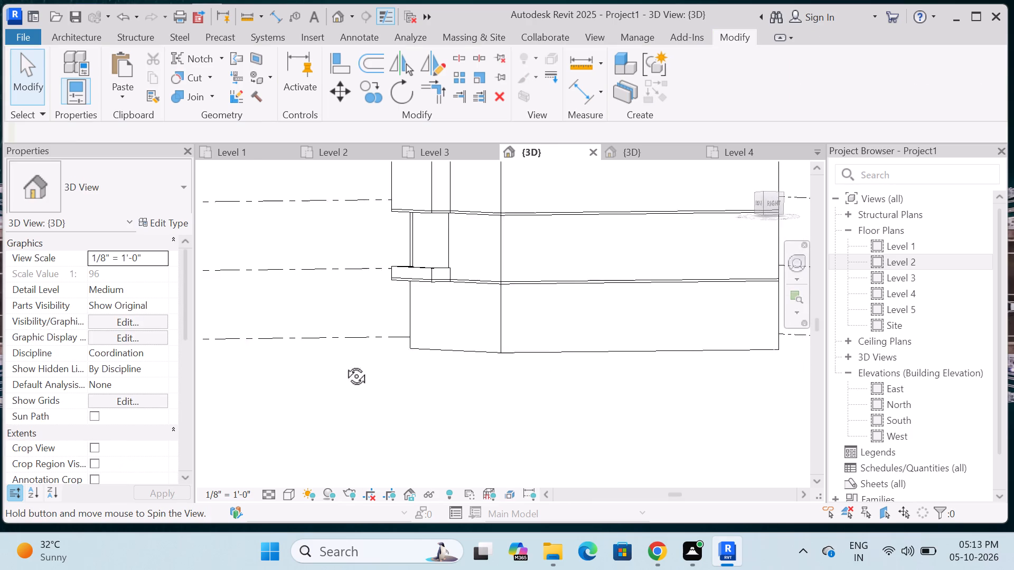
{"action": "middle_click_drag", "start_coordinate": [344, 364], "coordinate": [462, 391]}
{"action": "scroll", "coordinate": [431, 388], "scroll_direction": "down", "scroll_amount": 4}
{"action": "scroll", "coordinate": [413, 317], "scroll_direction": "up", "scroll_amount": 3}
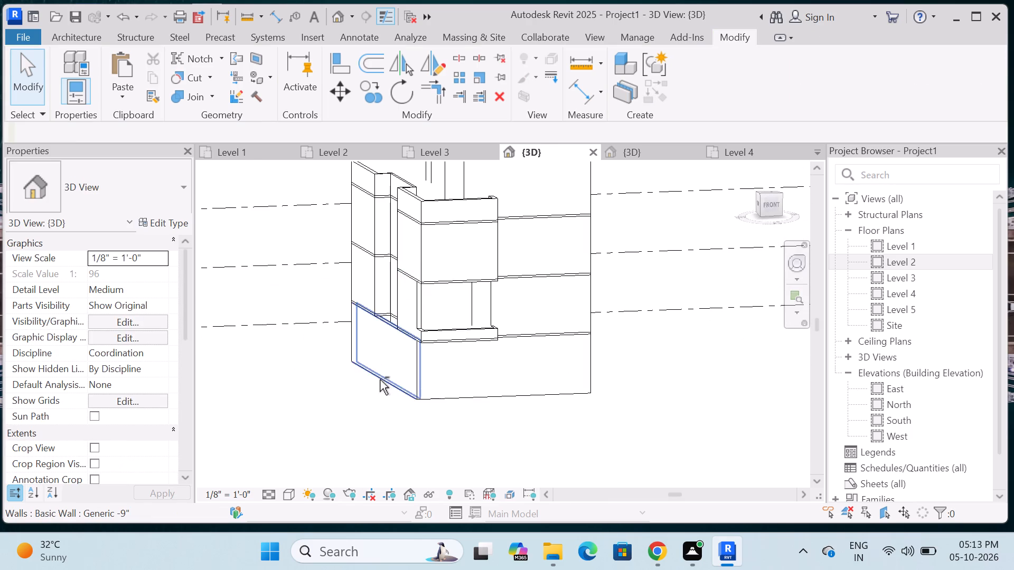
{"action": "scroll", "coordinate": [380, 381], "scroll_direction": "down", "scroll_amount": 2, "text": "shift"}
{"action": "middle_click_drag", "start_coordinate": [352, 399], "coordinate": [332, 398]}
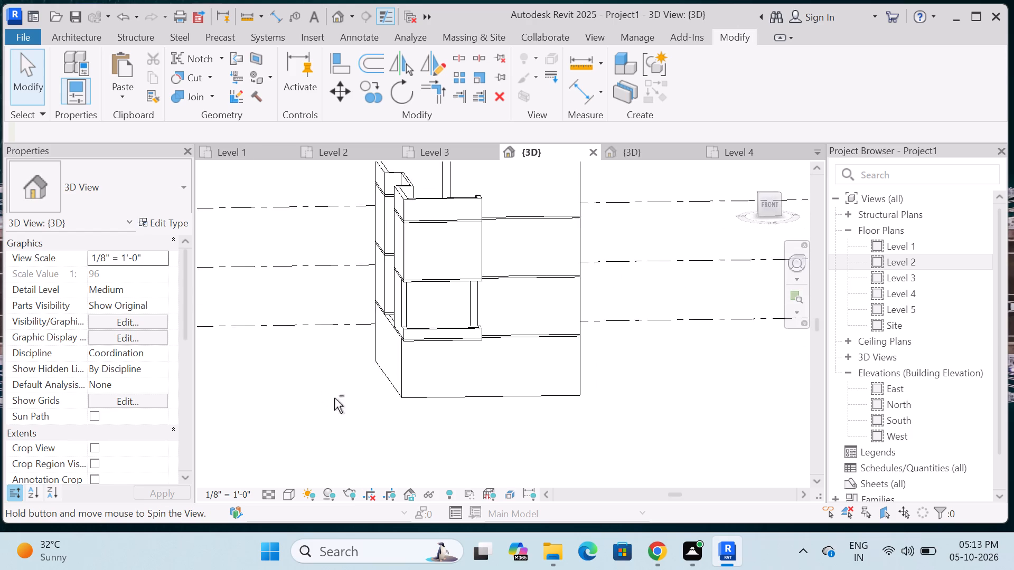
{"action": "scroll", "coordinate": [340, 405], "scroll_direction": "down", "scroll_amount": 4}
{"action": "scroll", "coordinate": [431, 248], "scroll_direction": "up", "scroll_amount": 4}
{"action": "scroll", "coordinate": [469, 267], "scroll_direction": "down", "scroll_amount": 2}
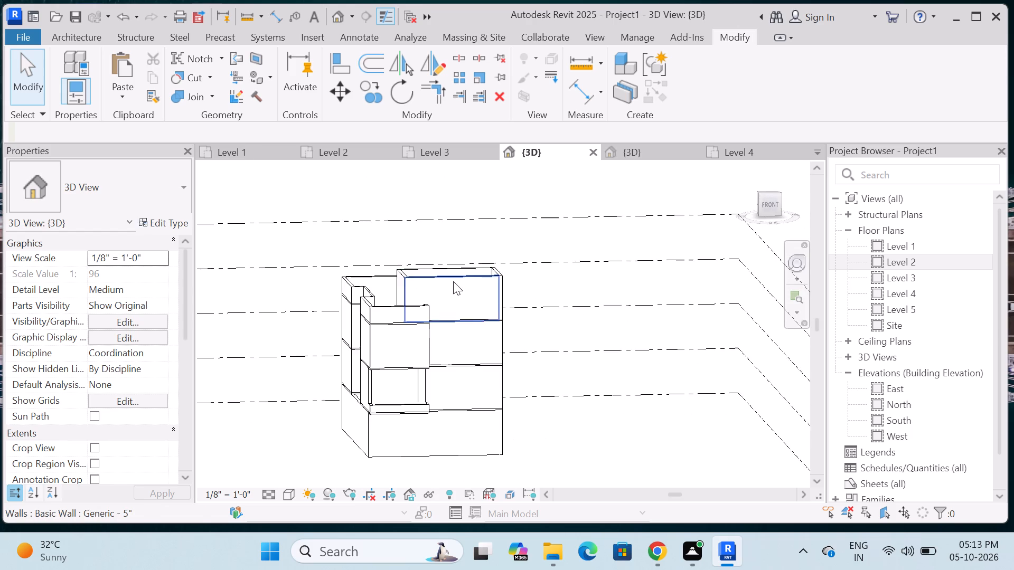
{"action": "middle_click_drag", "start_coordinate": [447, 284], "coordinate": [433, 437], "text": "shift"}
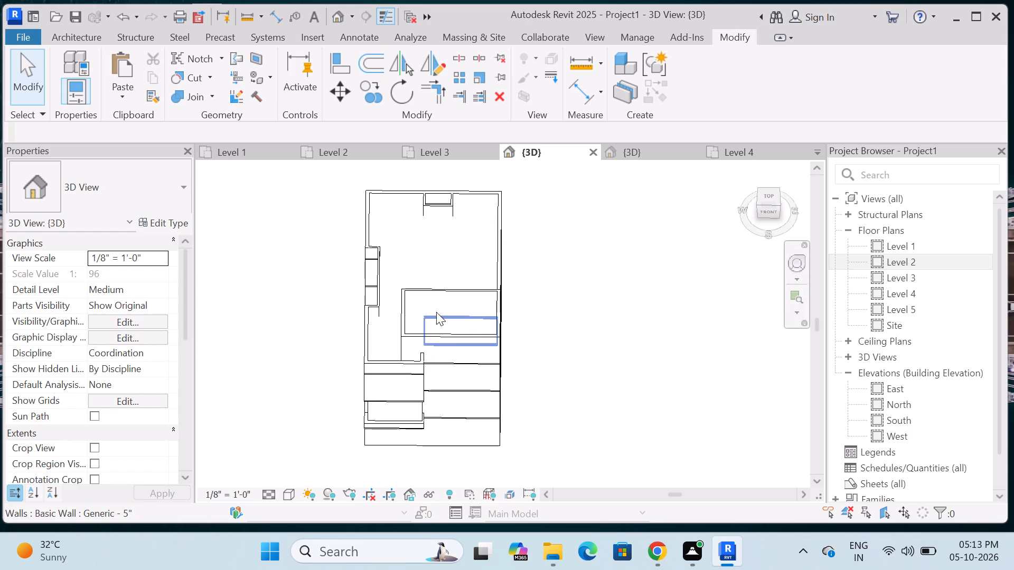
{"action": "scroll", "coordinate": [433, 314], "scroll_direction": "up", "scroll_amount": 5}
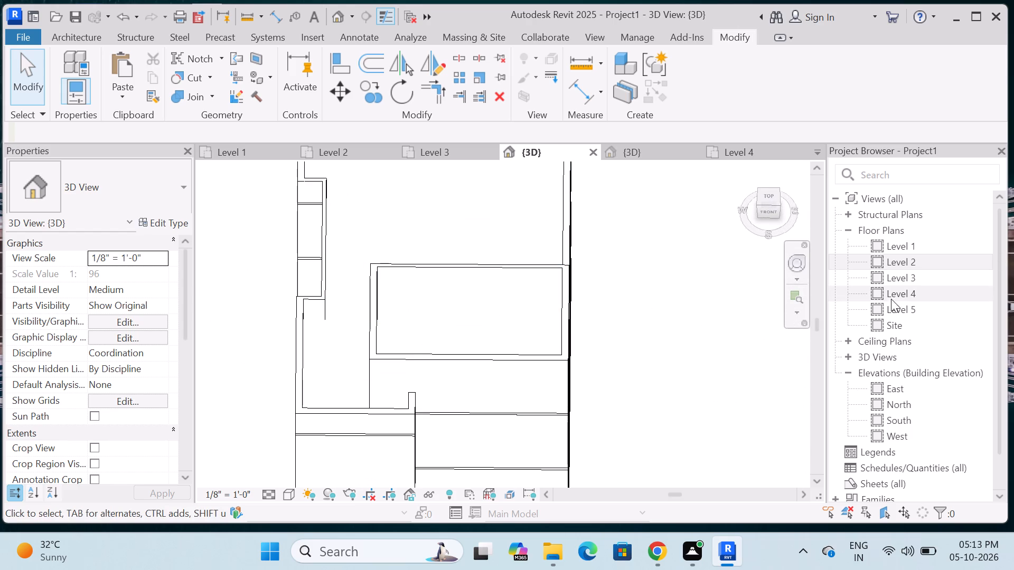
In the Level 5 plan, sketch a rectangular Generic - 4" roof footprint, 21'-10 1/2" by 13'-2", along the rooftop block's outer wall faces.
{"action": "double_click", "coordinate": [888, 301]}
{"action": "double_click", "coordinate": [891, 315]}
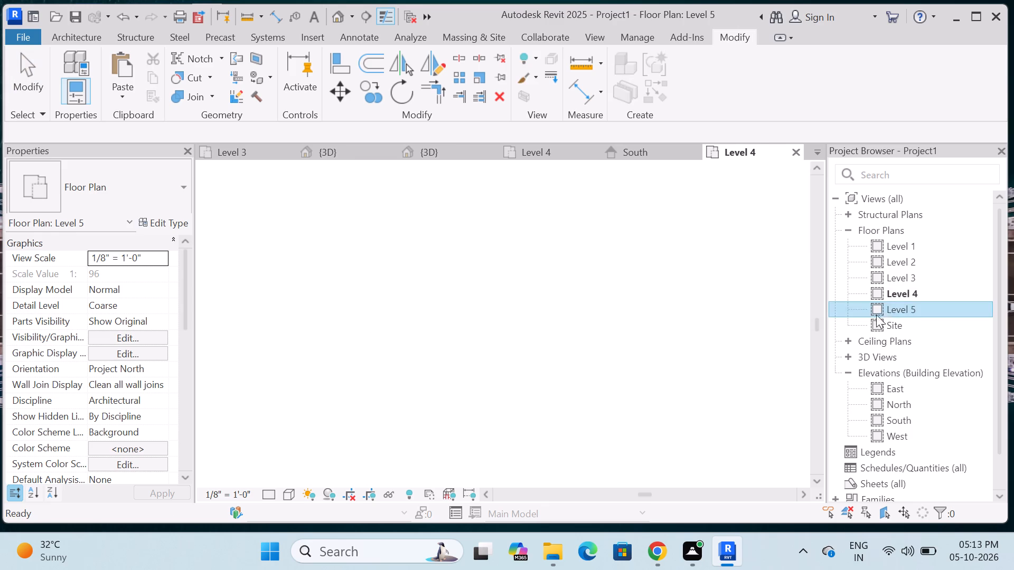
{"action": "scroll", "coordinate": [581, 267], "scroll_direction": "down", "scroll_amount": 5}
{"action": "scroll", "coordinate": [454, 309], "scroll_direction": "up", "scroll_amount": 5}
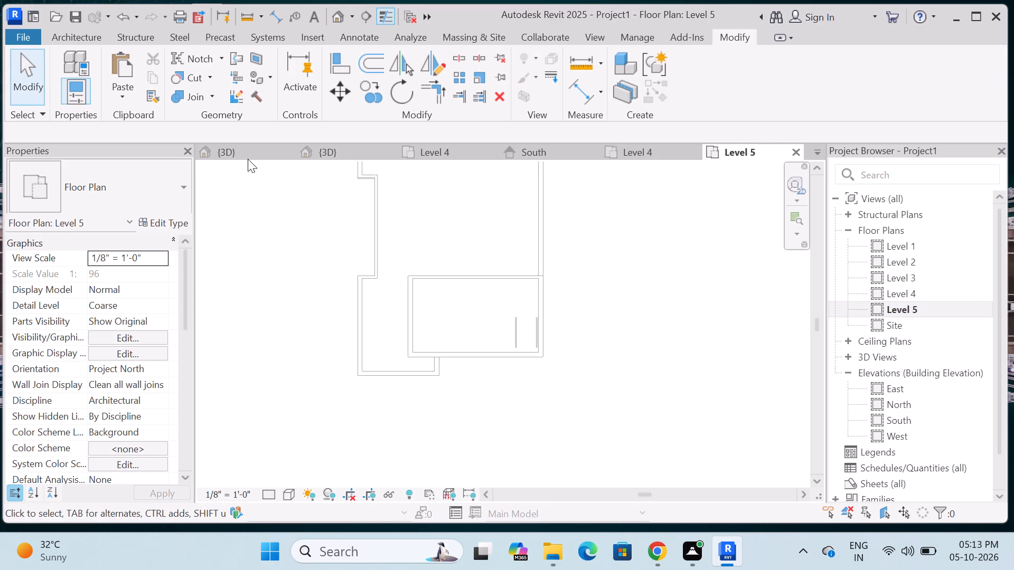
{"action": "left_click", "coordinate": [77, 44]}
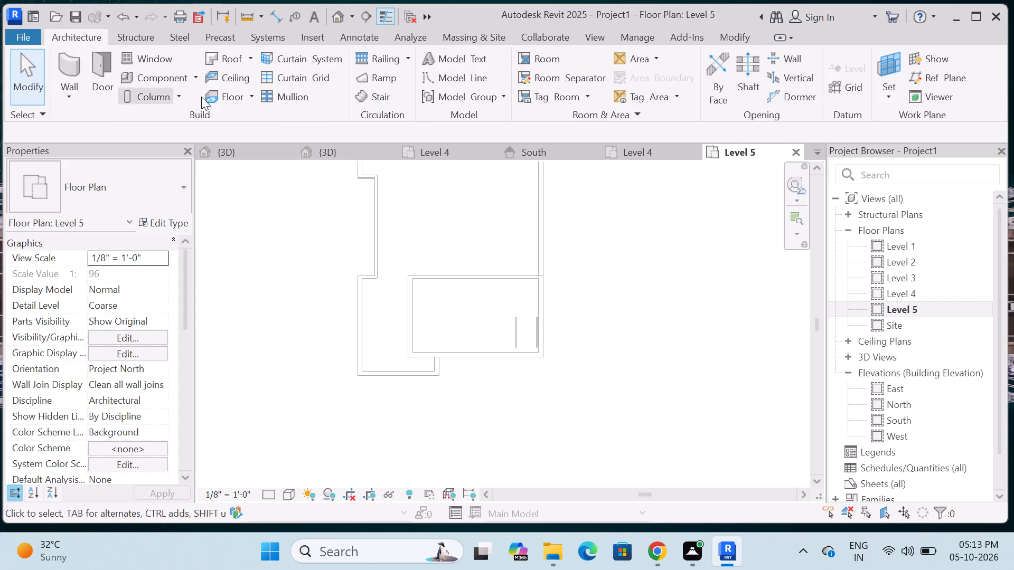
{"action": "left_click", "coordinate": [220, 64]}
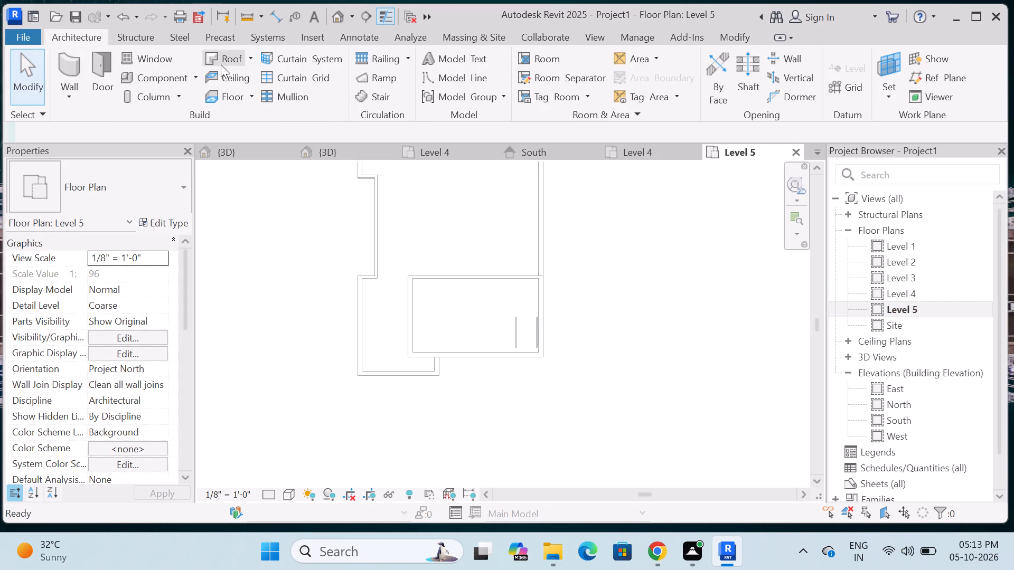
{"action": "left_click", "coordinate": [821, 58]}
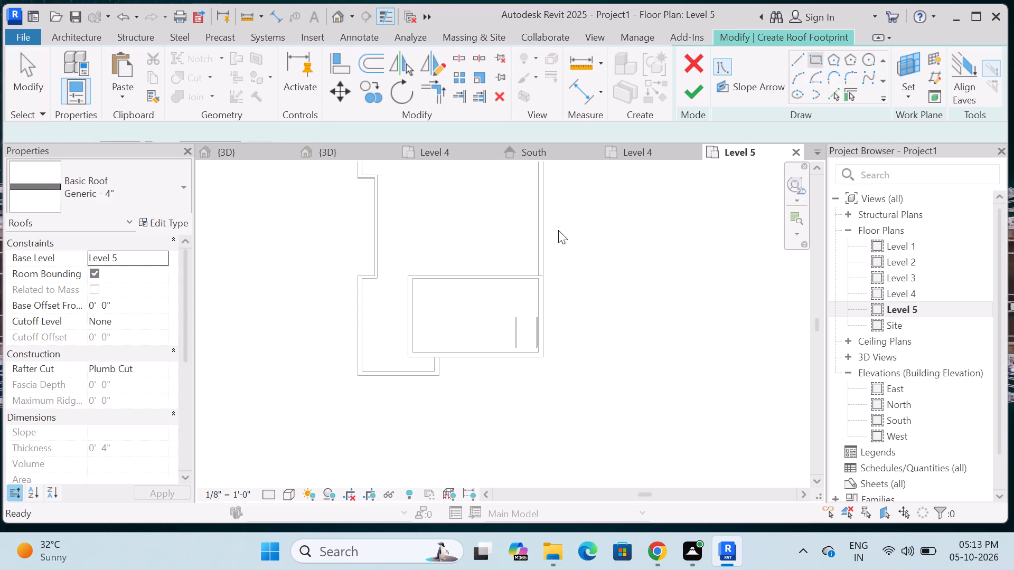
{"action": "scroll", "coordinate": [427, 281], "scroll_direction": "up", "scroll_amount": 5}
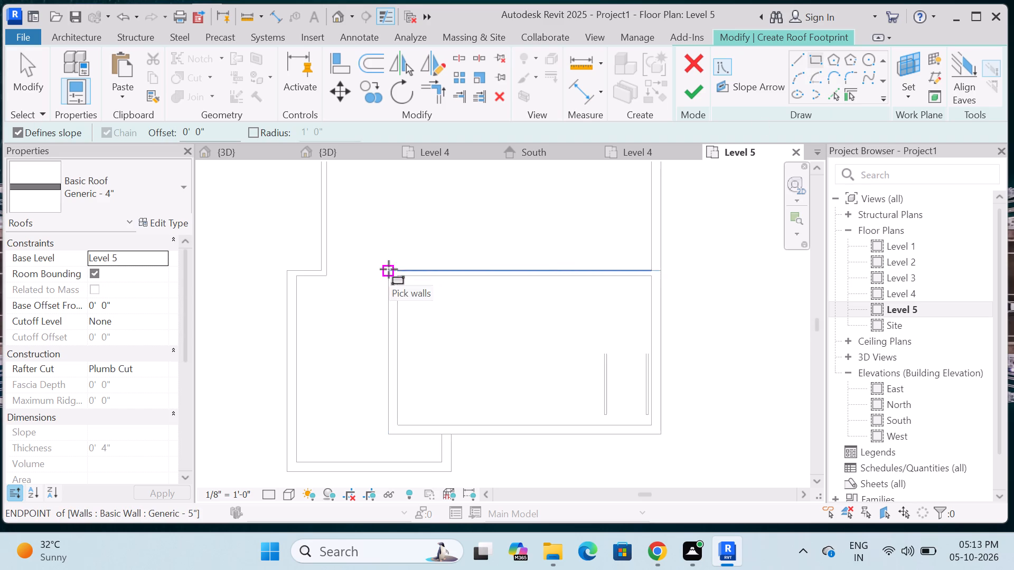
{"action": "left_click", "coordinate": [389, 269]}
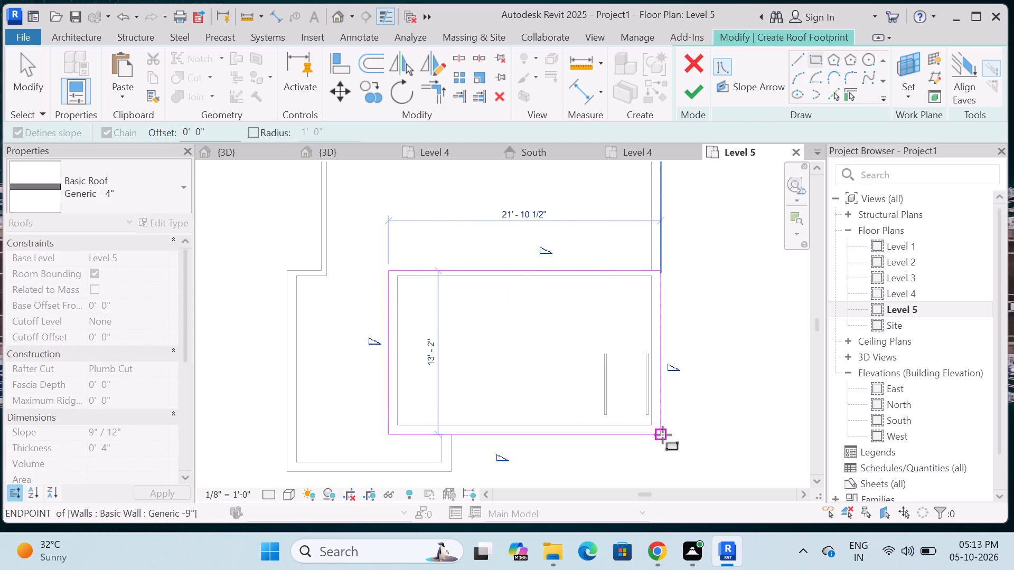
{"action": "left_click", "coordinate": [663, 435]}
{"action": "scroll", "coordinate": [555, 355], "scroll_direction": "down", "scroll_amount": 5}
{"action": "key", "text": "Escape"}
{"action": "key", "text": "Escape"}
Remove the slope definition from all four footprint lines and finish the flat roof without attaching the walls.
{"action": "left_click_drag", "start_coordinate": [439, 270], "coordinate": [569, 451]}
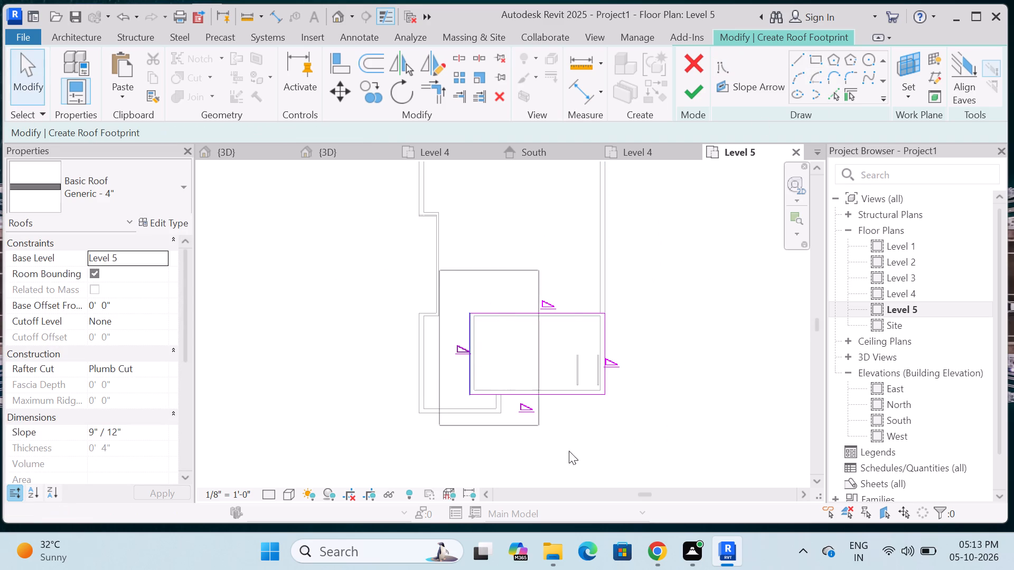
{"action": "left_click_drag", "start_coordinate": [569, 451], "coordinate": [702, 492]}
{"action": "left_click", "coordinate": [302, 130]}
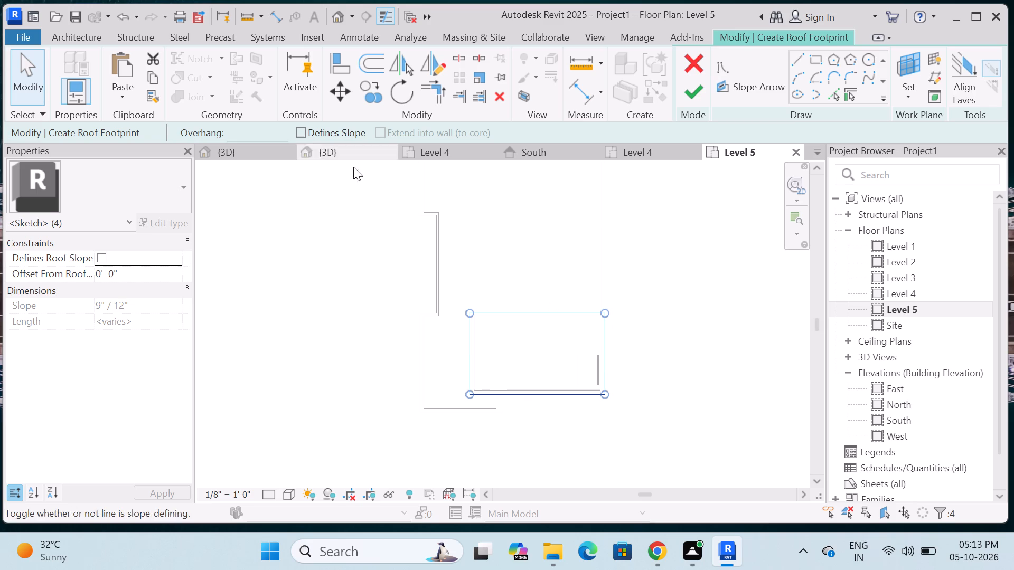
{"action": "left_click", "coordinate": [684, 97]}
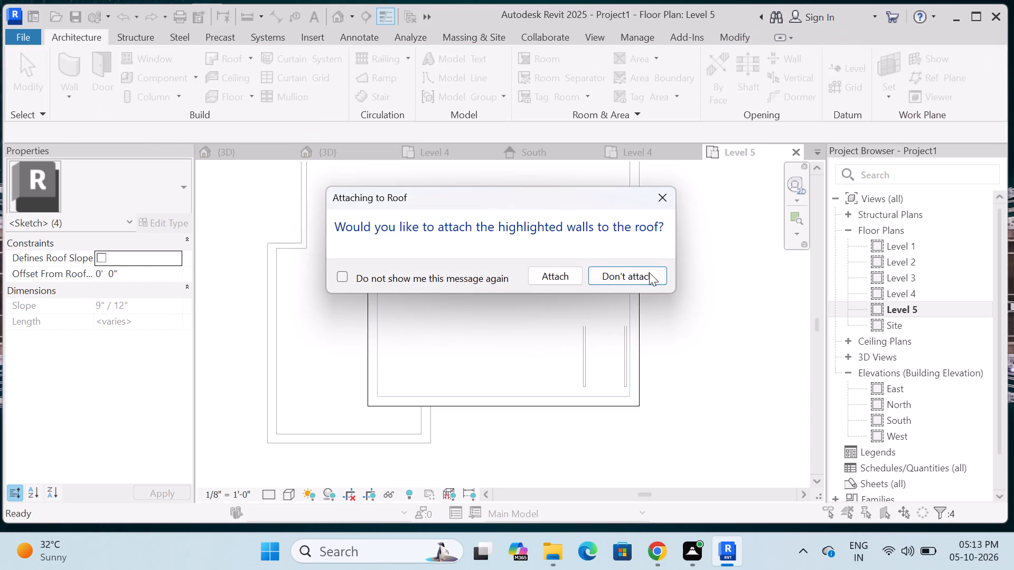
{"action": "left_click", "coordinate": [649, 271]}
{"action": "left_click", "coordinate": [682, 272]}
{"action": "scroll", "coordinate": [495, 245], "scroll_direction": "down", "scroll_amount": 4}
{"action": "scroll", "coordinate": [574, 291], "scroll_direction": "up", "scroll_amount": 5}
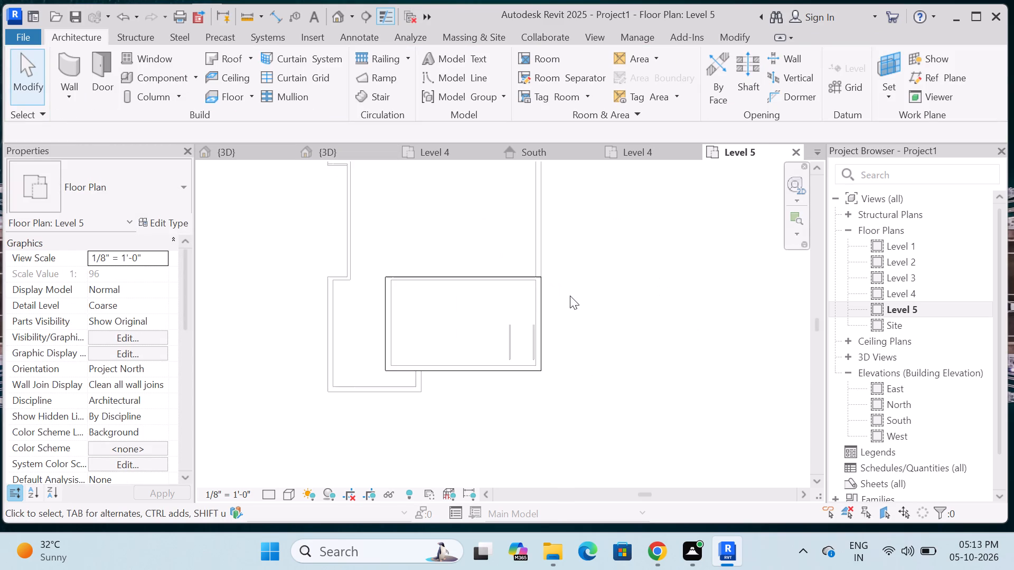
{"action": "scroll", "coordinate": [570, 296], "scroll_direction": "up", "scroll_amount": 4}
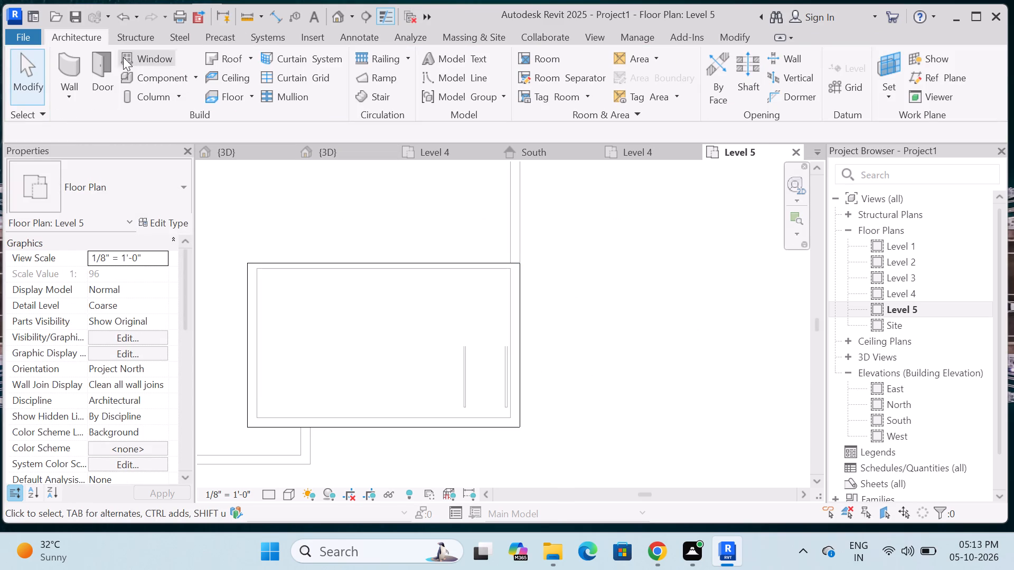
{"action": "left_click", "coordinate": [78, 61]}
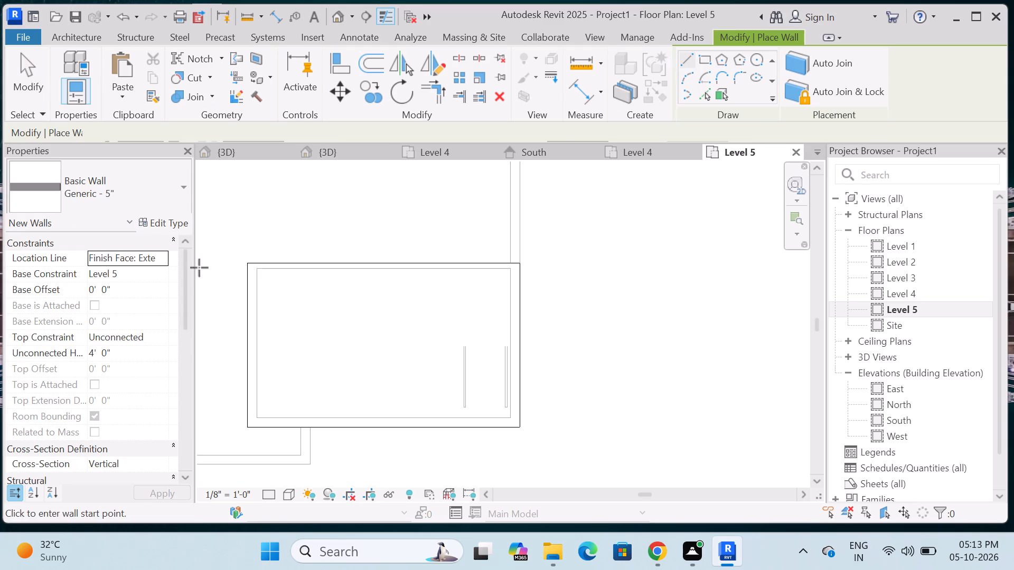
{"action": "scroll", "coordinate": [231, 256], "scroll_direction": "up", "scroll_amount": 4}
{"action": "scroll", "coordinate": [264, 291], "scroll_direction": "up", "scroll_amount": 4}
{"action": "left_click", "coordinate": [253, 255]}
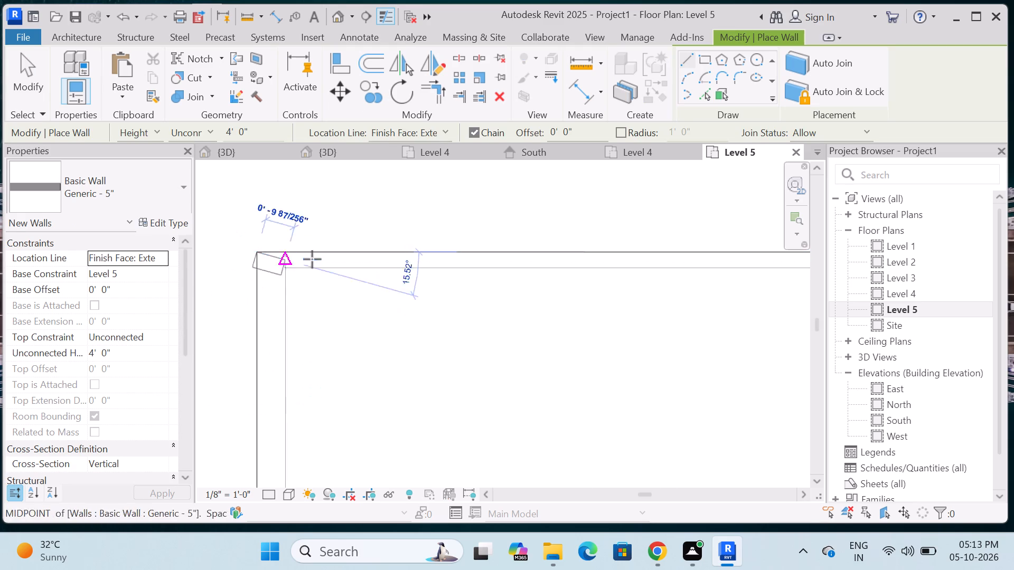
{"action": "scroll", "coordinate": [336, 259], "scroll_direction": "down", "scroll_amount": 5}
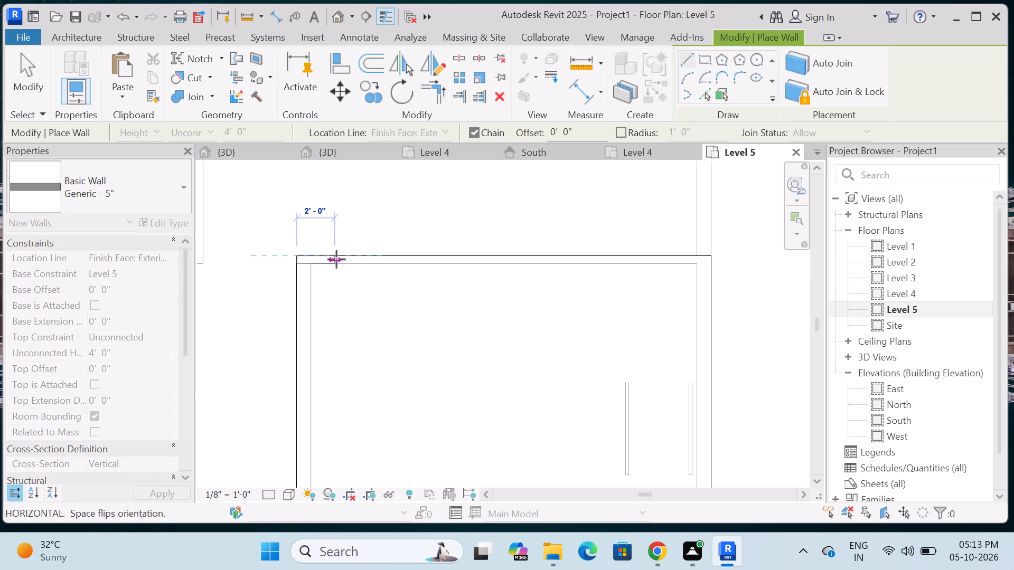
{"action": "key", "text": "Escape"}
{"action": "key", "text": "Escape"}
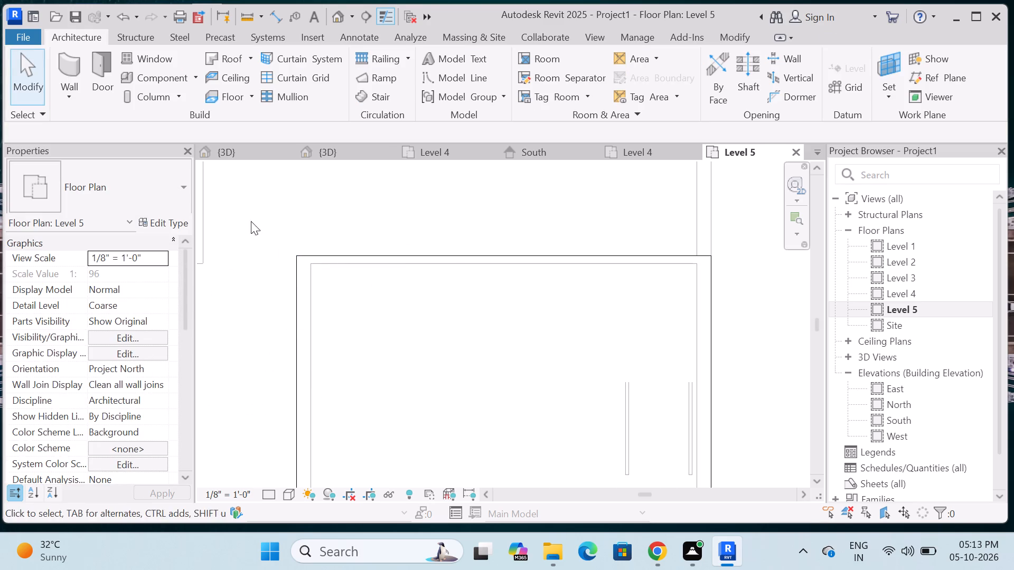
Draw a closed loop of 2' high Generic - 5" parapet walls on Level 5 along the rooftop block's roof edges, 21'-10 1/2" by 13'-2".
{"action": "left_click", "coordinate": [70, 70]}
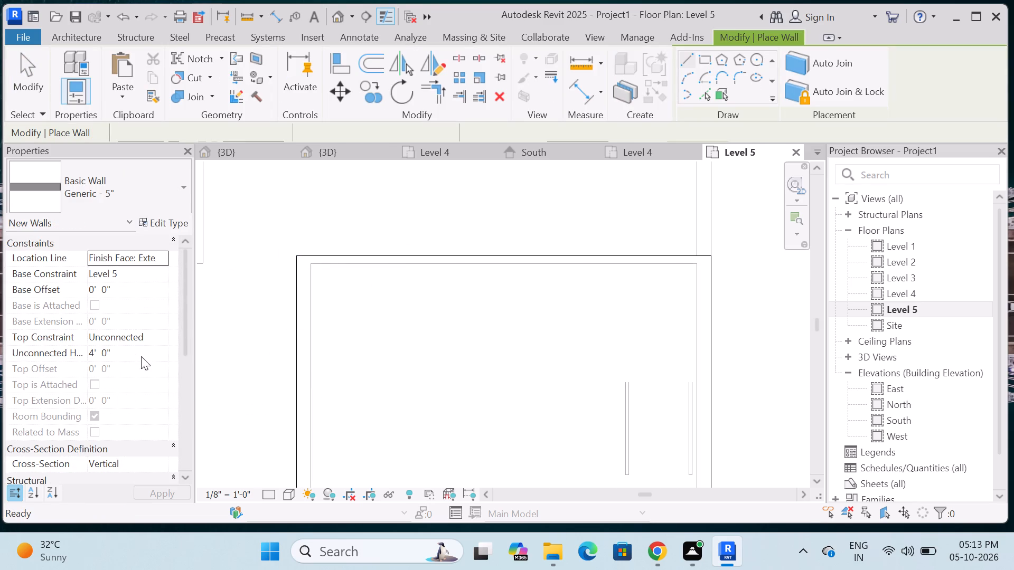
{"action": "left_click", "coordinate": [141, 356]}
{"action": "key", "text": "BackSpace"}
{"action": "key", "text": "2"}
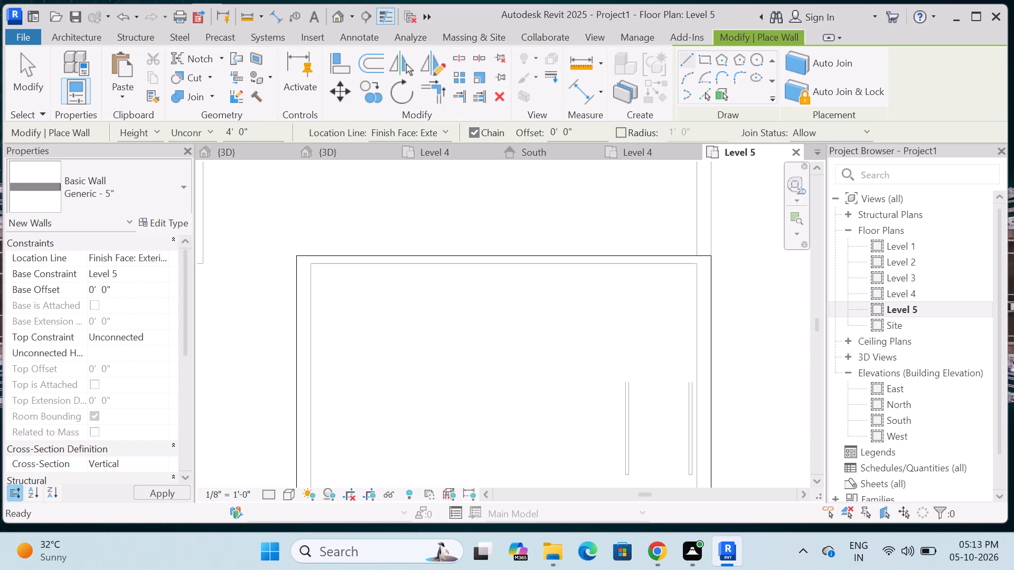
{"action": "key", "text": "apostrophe"}
{"action": "key", "text": "Return"}
{"action": "left_click", "coordinate": [296, 255]}
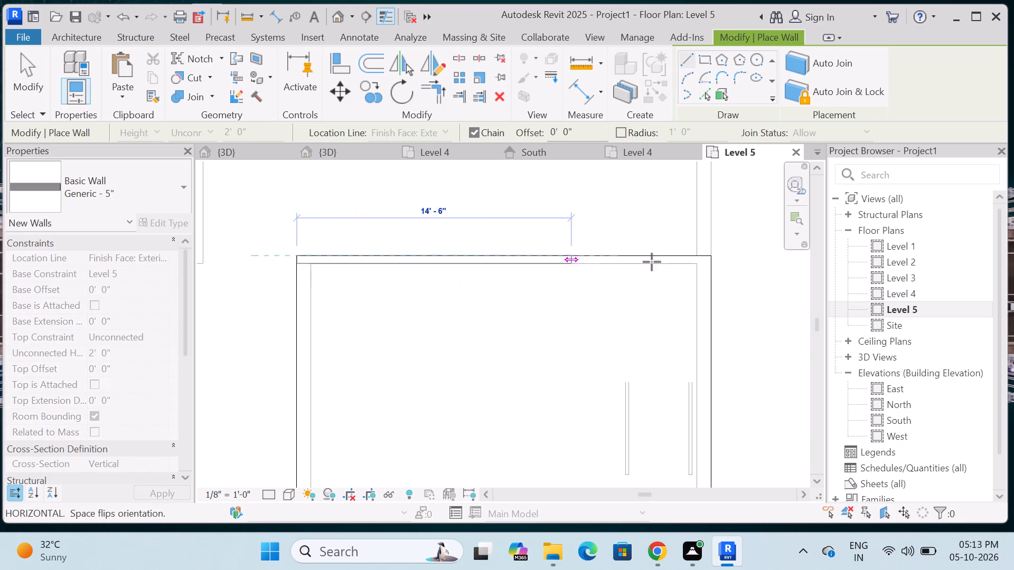
{"action": "left_click", "coordinate": [710, 256]}
{"action": "scroll", "coordinate": [709, 256], "scroll_direction": "down", "scroll_amount": 3}
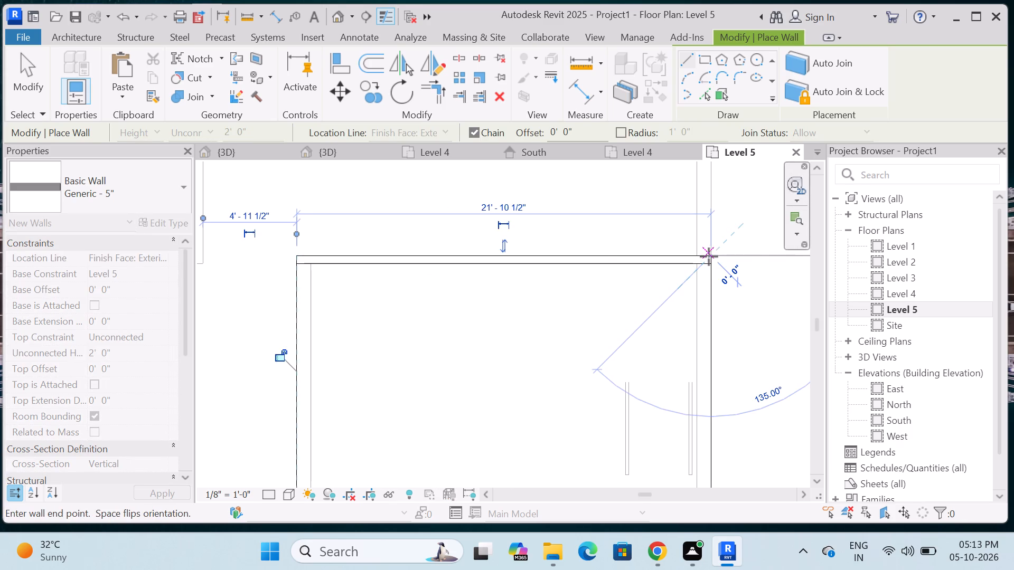
{"action": "scroll", "coordinate": [709, 256], "scroll_direction": "down", "scroll_amount": 2}
{"action": "scroll", "coordinate": [707, 386], "scroll_direction": "up", "scroll_amount": 8}
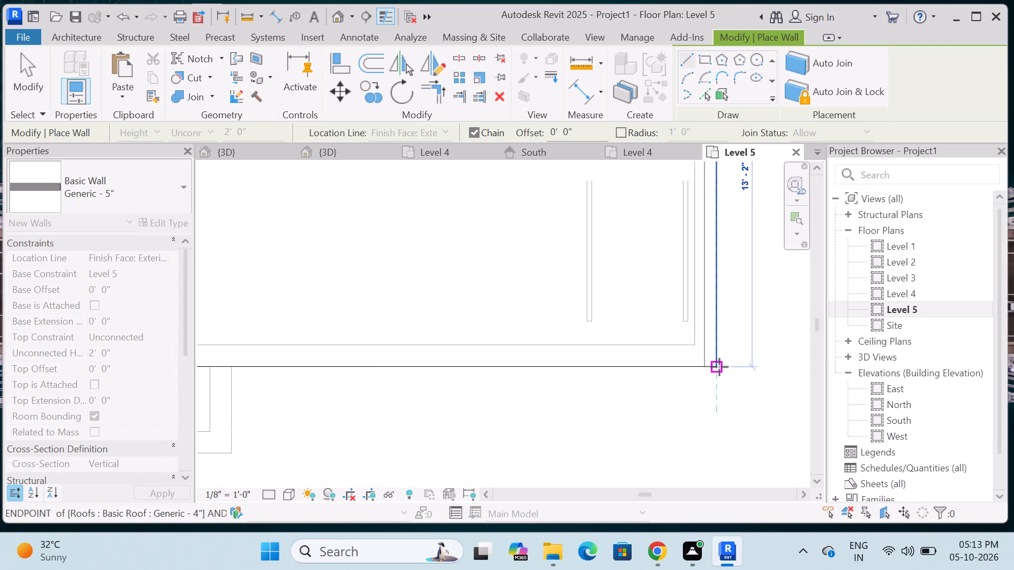
{"action": "left_click", "coordinate": [719, 367]}
{"action": "scroll", "coordinate": [719, 367], "scroll_direction": "down", "scroll_amount": 4}
{"action": "scroll", "coordinate": [364, 371], "scroll_direction": "up", "scroll_amount": 6}
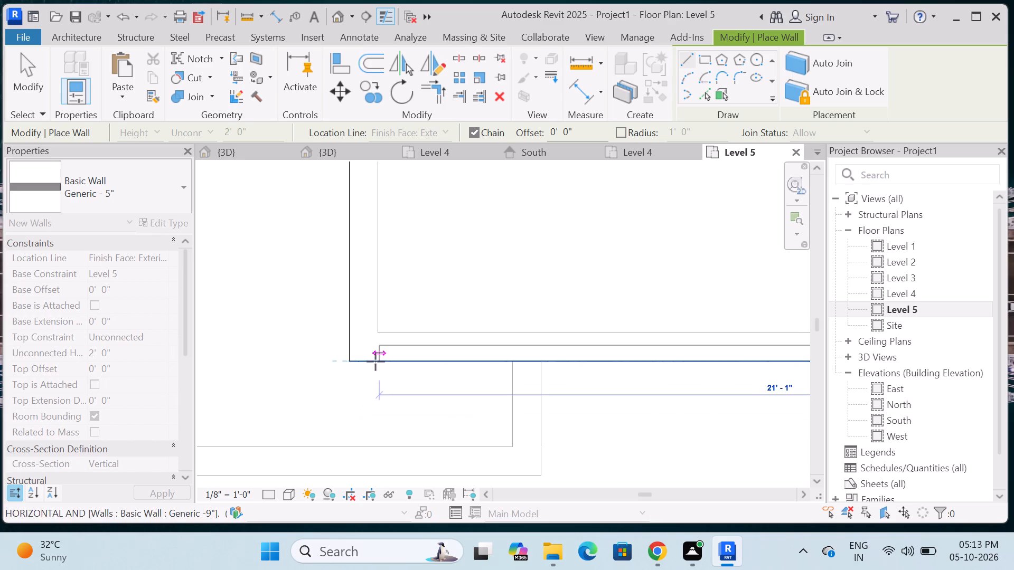
{"action": "left_click", "coordinate": [352, 358]}
{"action": "scroll", "coordinate": [353, 363], "scroll_direction": "down", "scroll_amount": 13}
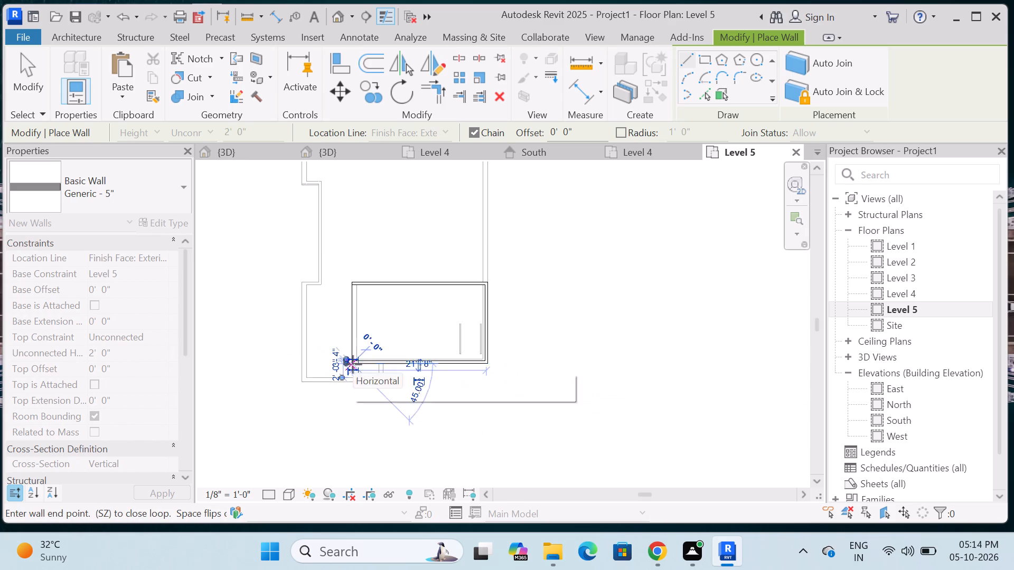
{"action": "scroll", "coordinate": [368, 275], "scroll_direction": "up", "scroll_amount": 20}
{"action": "scroll", "coordinate": [368, 275], "scroll_direction": "up", "scroll_amount": 2}
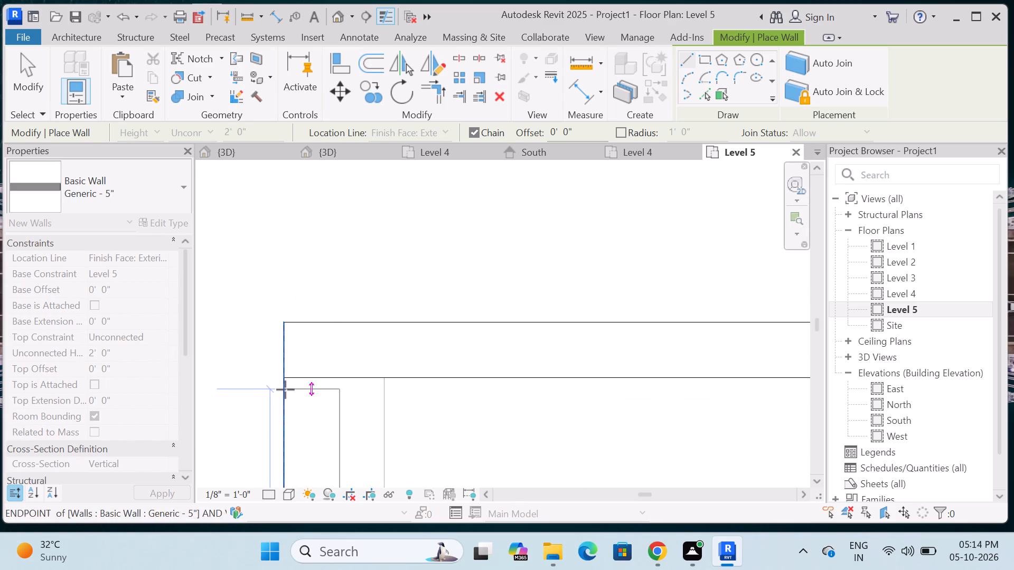
{"action": "left_click", "coordinate": [283, 324]}
{"action": "key", "text": "Escape"}
{"action": "scroll", "coordinate": [315, 270], "scroll_direction": "down", "scroll_amount": 20}
{"action": "scroll", "coordinate": [315, 270], "scroll_direction": "down", "scroll_amount": 1}
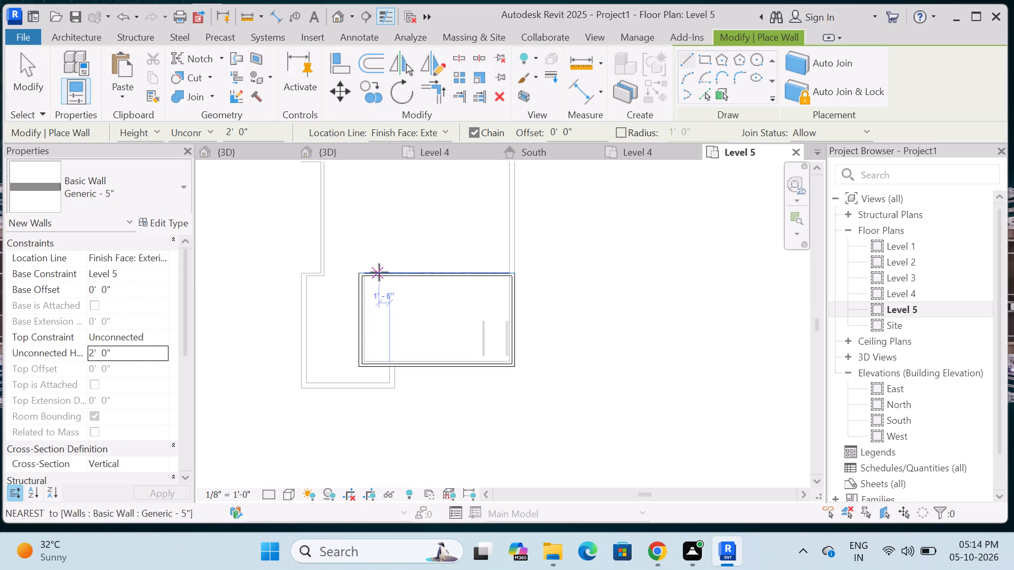
{"action": "key", "text": "Escape"}
{"action": "scroll", "coordinate": [409, 270], "scroll_direction": "down", "scroll_amount": 10}
{"action": "key", "text": "Escape"}
Examine the parapet on the rooftop block and the building's front in the 3D view.
{"action": "left_click", "coordinate": [224, 152]}
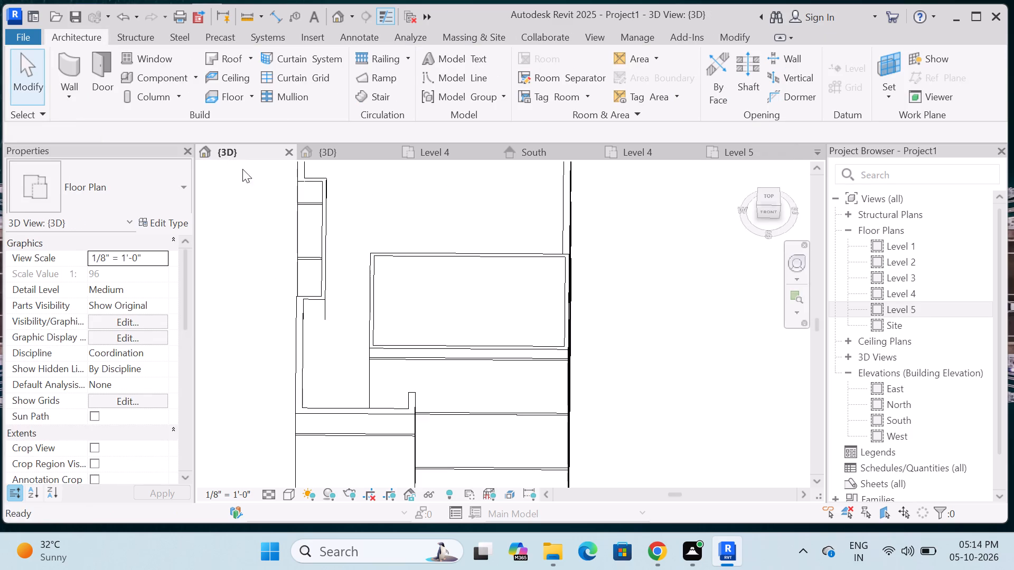
{"action": "scroll", "coordinate": [409, 269], "scroll_direction": "down", "scroll_amount": 5}
{"action": "middle_click_drag", "start_coordinate": [520, 408], "coordinate": [546, 228], "text": "shift"}
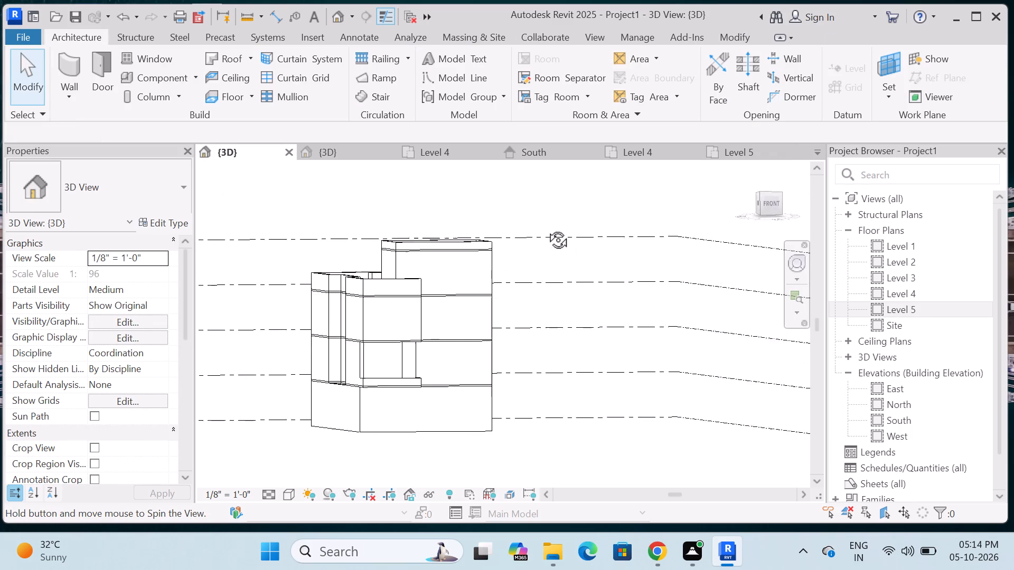
{"action": "middle_click_drag", "start_coordinate": [546, 228], "coordinate": [519, 252], "text": "shift"}
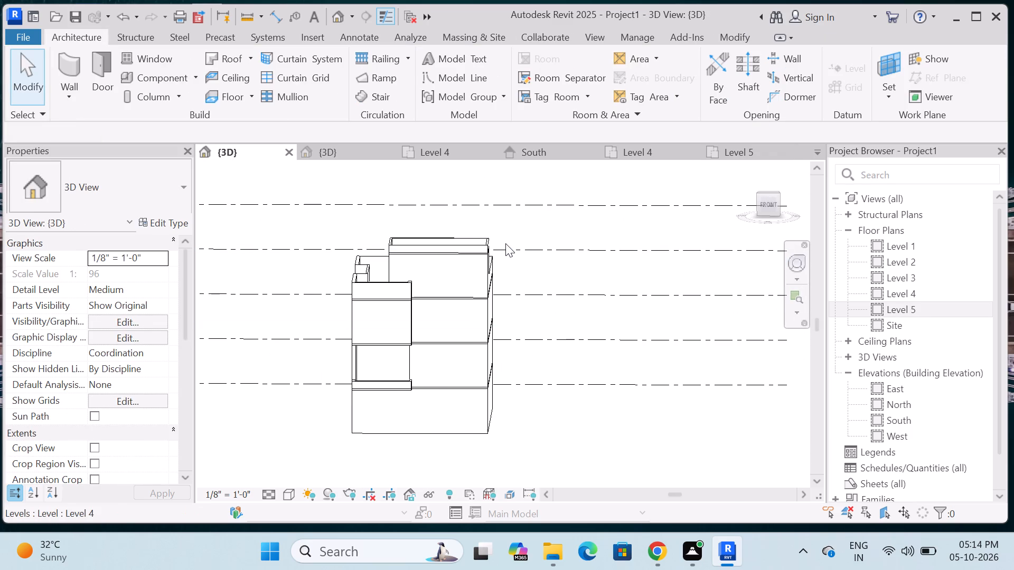
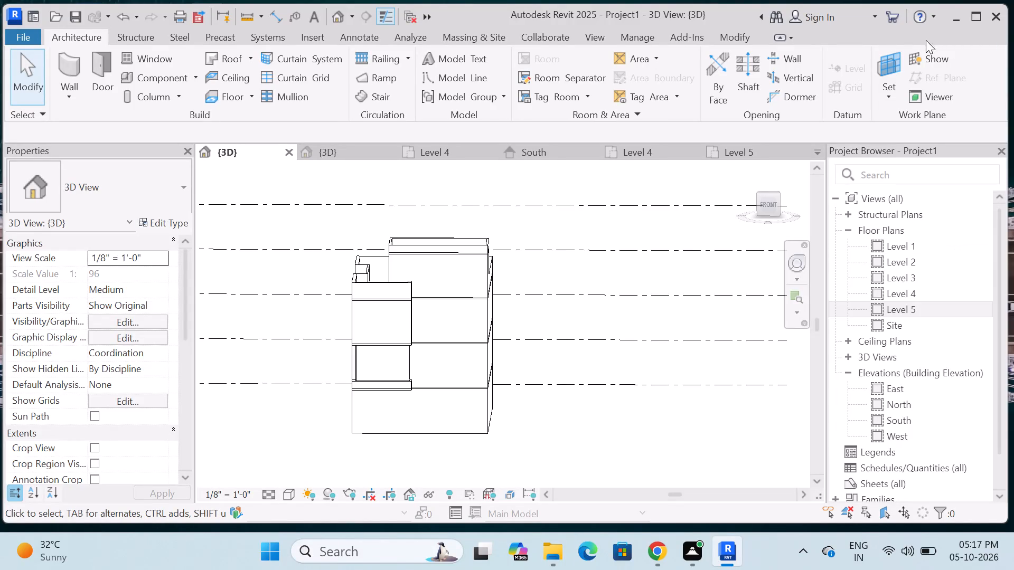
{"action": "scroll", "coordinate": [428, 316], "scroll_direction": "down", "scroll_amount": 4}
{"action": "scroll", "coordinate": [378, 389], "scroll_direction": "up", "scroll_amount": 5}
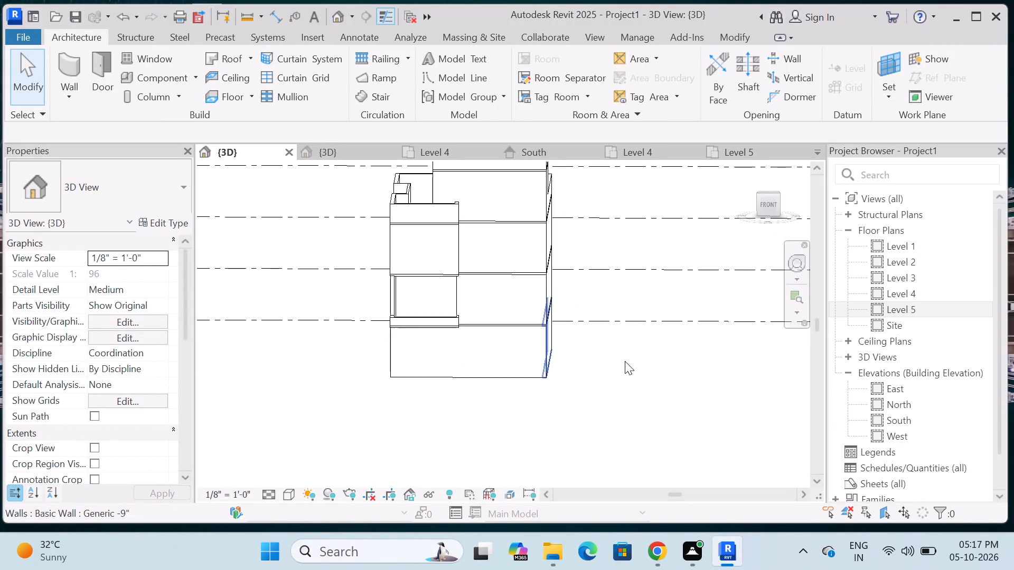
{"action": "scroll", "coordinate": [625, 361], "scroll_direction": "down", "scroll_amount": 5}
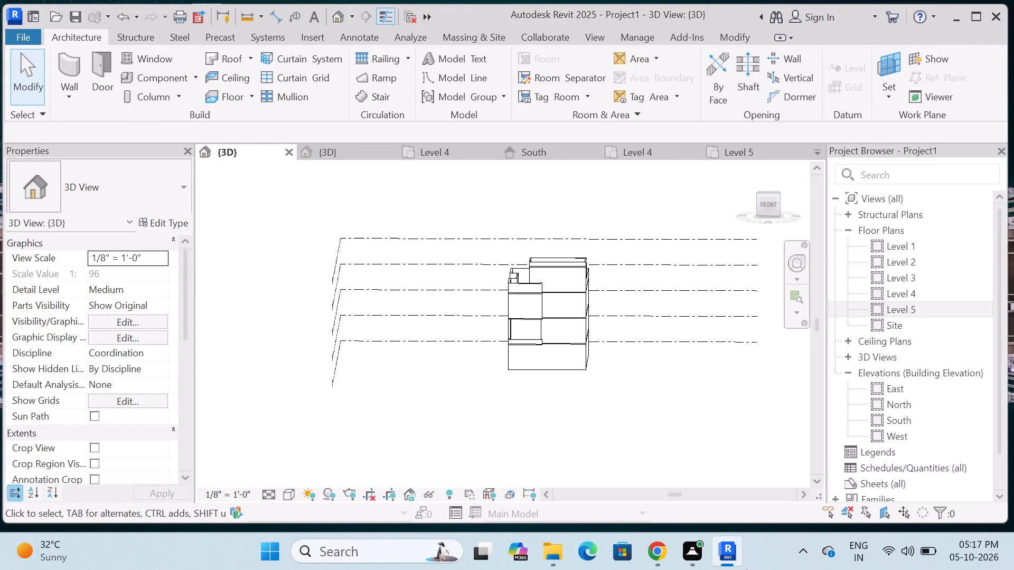
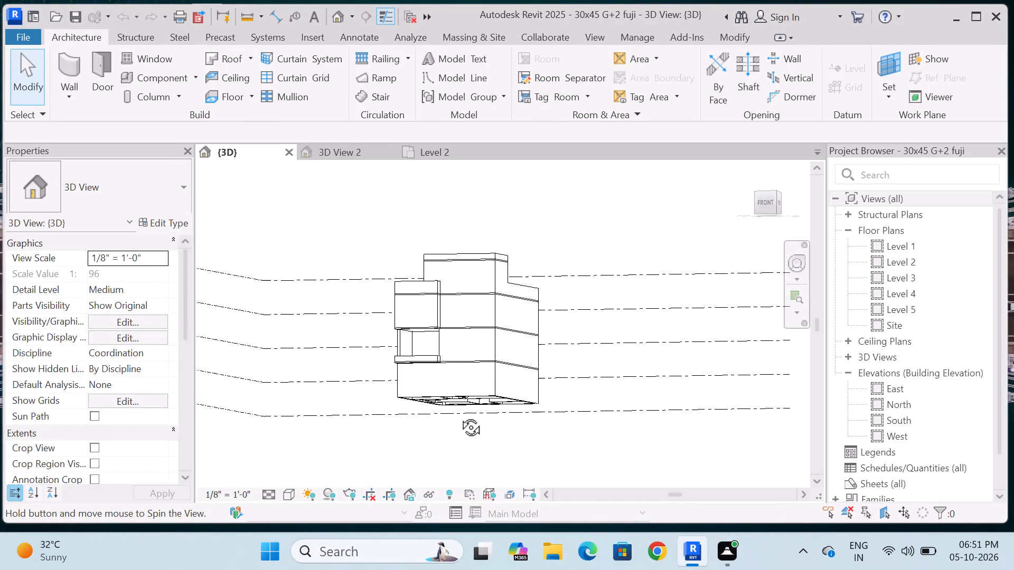
View the 3D model's front, and open and examine the South elevation of the reference project 30x45 G+2.
{"action": "left_click", "coordinate": [767, 201]}
{"action": "scroll", "coordinate": [493, 347], "scroll_direction": "up", "scroll_amount": 6}
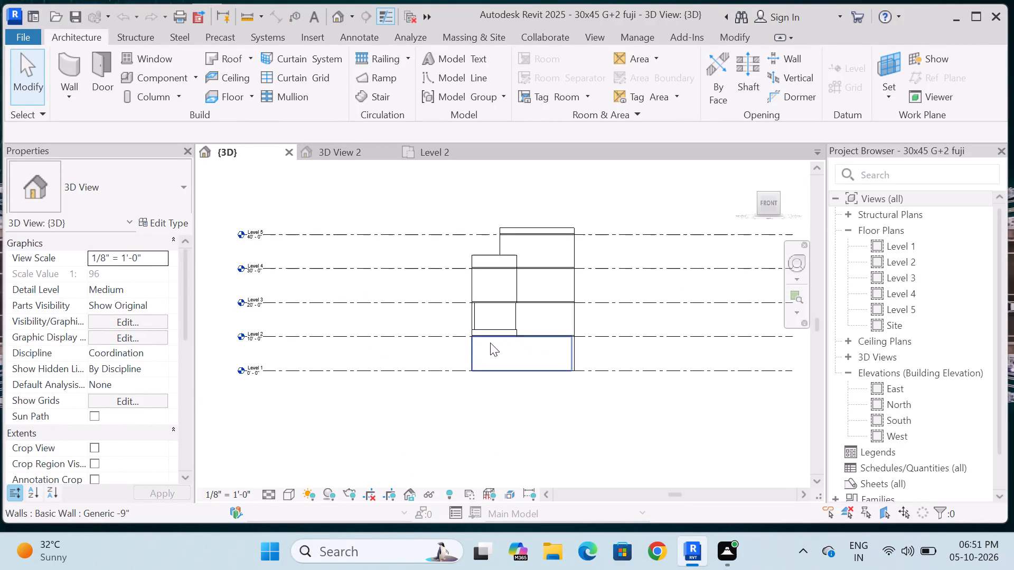
{"action": "scroll", "coordinate": [490, 343], "scroll_direction": "up", "scroll_amount": 6}
{"action": "left_click", "coordinate": [424, 153]}
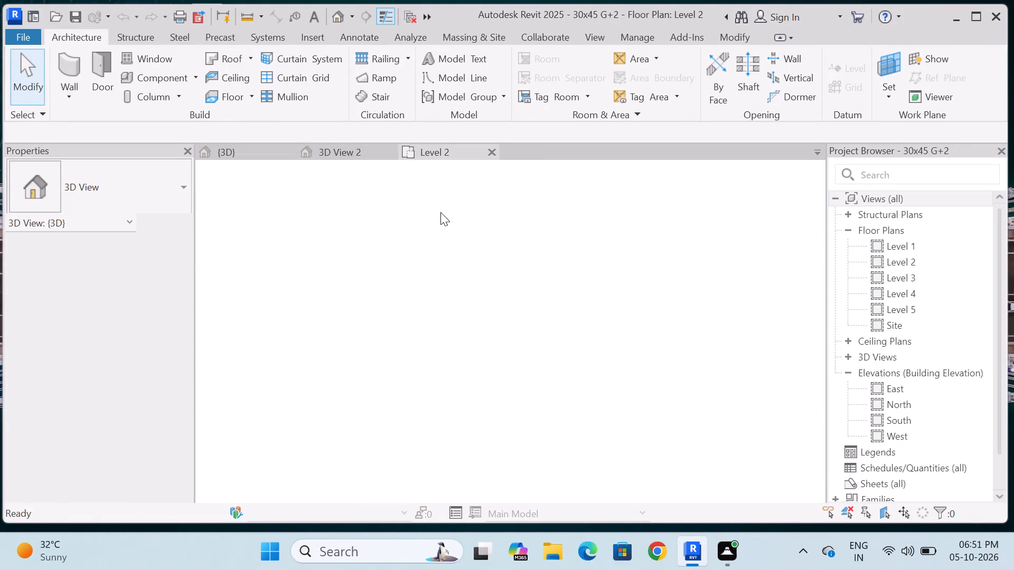
{"action": "scroll", "coordinate": [421, 353], "scroll_direction": "up", "scroll_amount": 5}
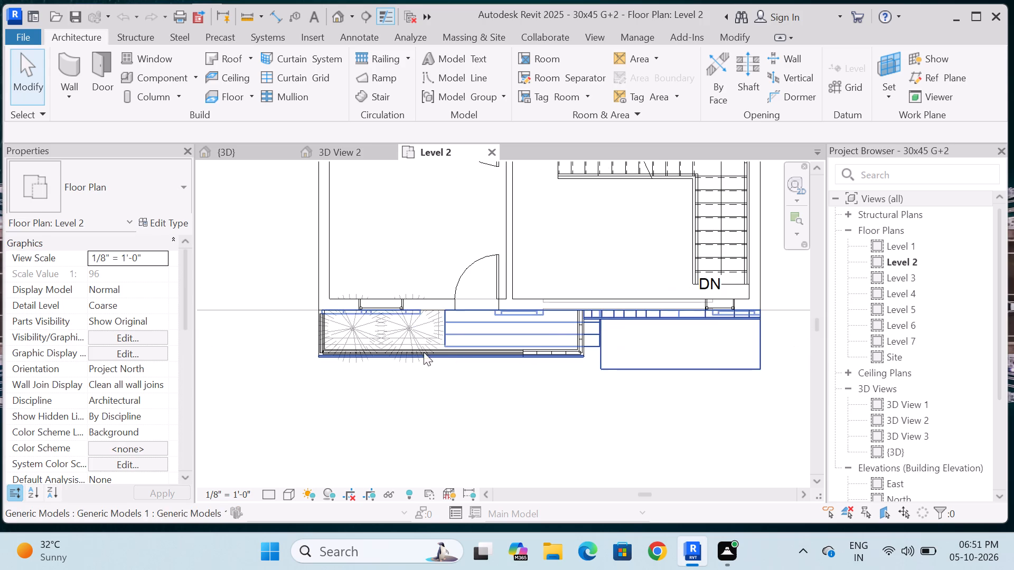
{"action": "scroll", "coordinate": [593, 204], "scroll_direction": "down", "scroll_amount": 4}
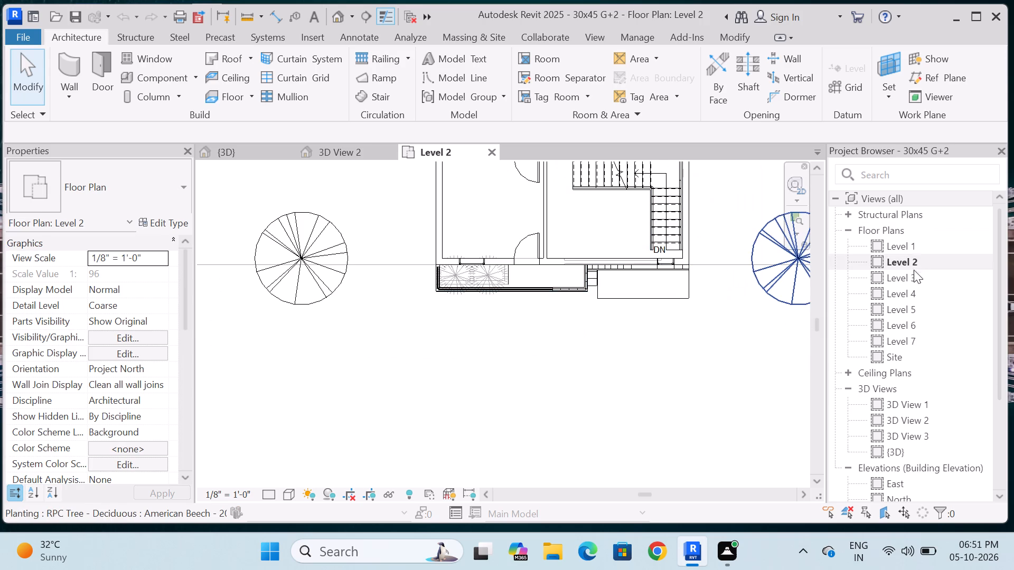
{"action": "scroll", "coordinate": [911, 373], "scroll_direction": "down", "scroll_amount": 4}
{"action": "double_click", "coordinate": [904, 387]}
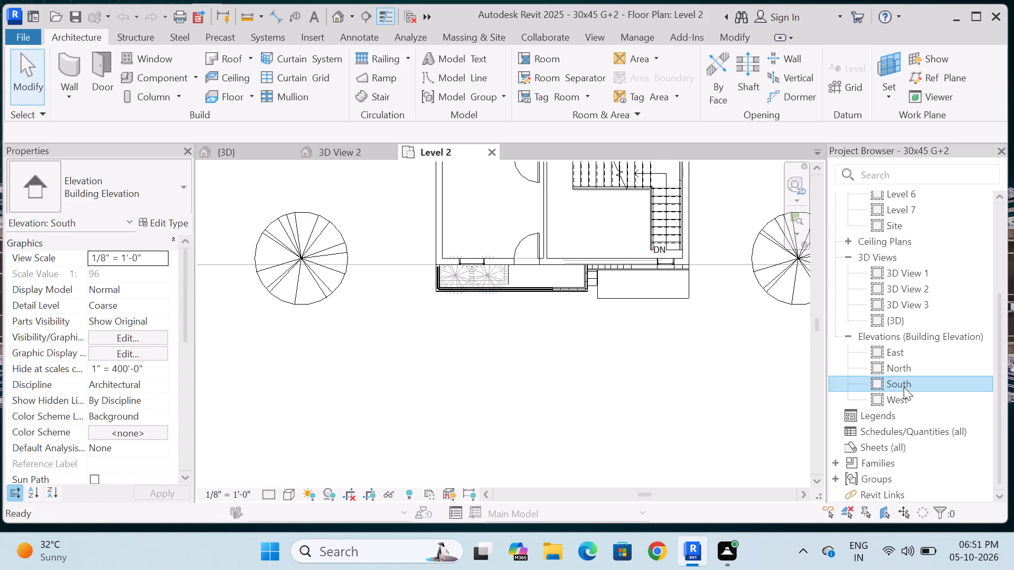
{"action": "scroll", "coordinate": [440, 335], "scroll_direction": "up", "scroll_amount": 13}
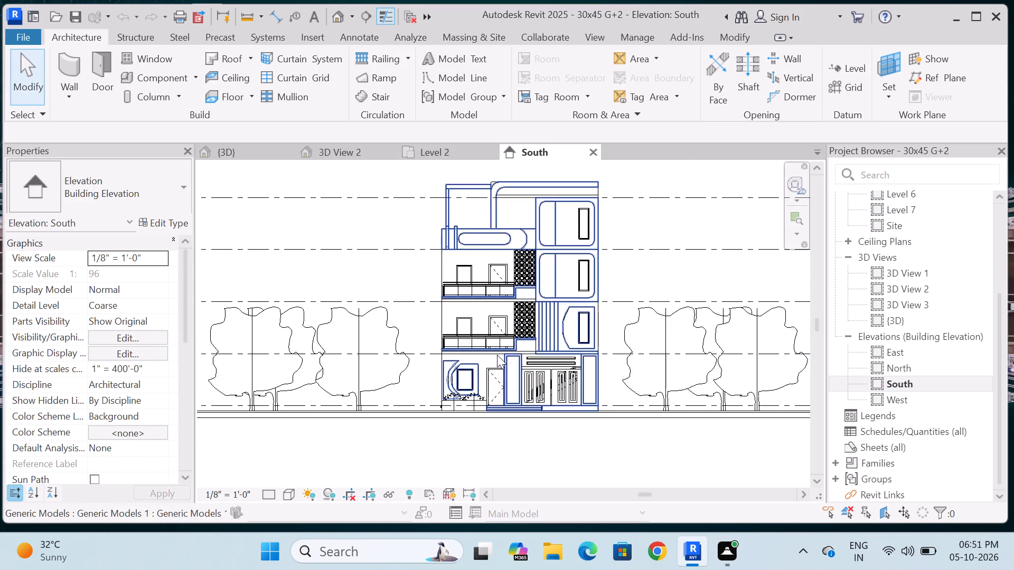
{"action": "scroll", "coordinate": [497, 355], "scroll_direction": "up", "scroll_amount": 10}
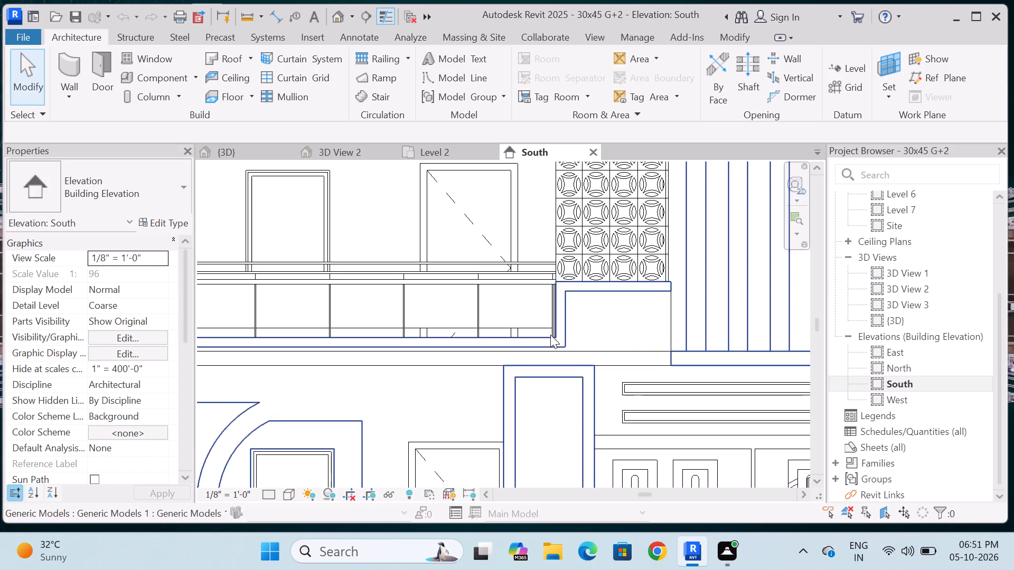
Measure the height of the ledge below the perforated screen on the reference South elevation's first upper floor.
{"action": "left_click", "coordinate": [270, 13]}
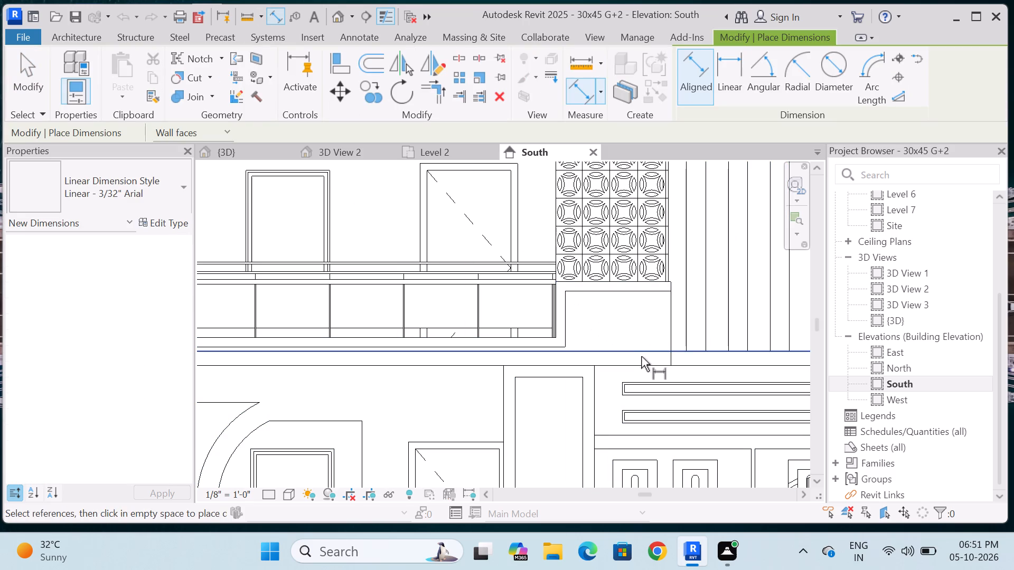
{"action": "left_click", "coordinate": [644, 364]}
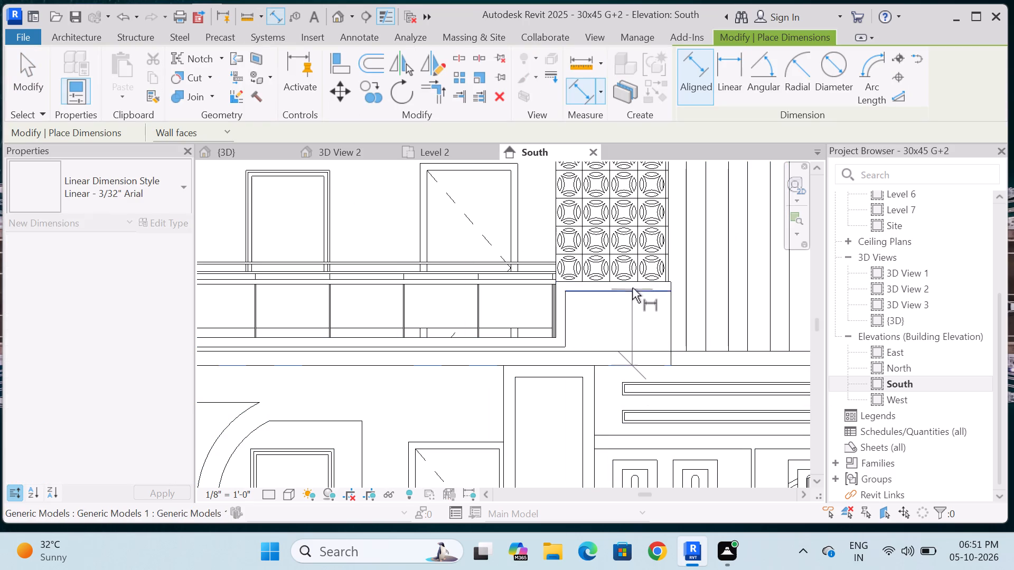
{"action": "left_click", "coordinate": [632, 282]}
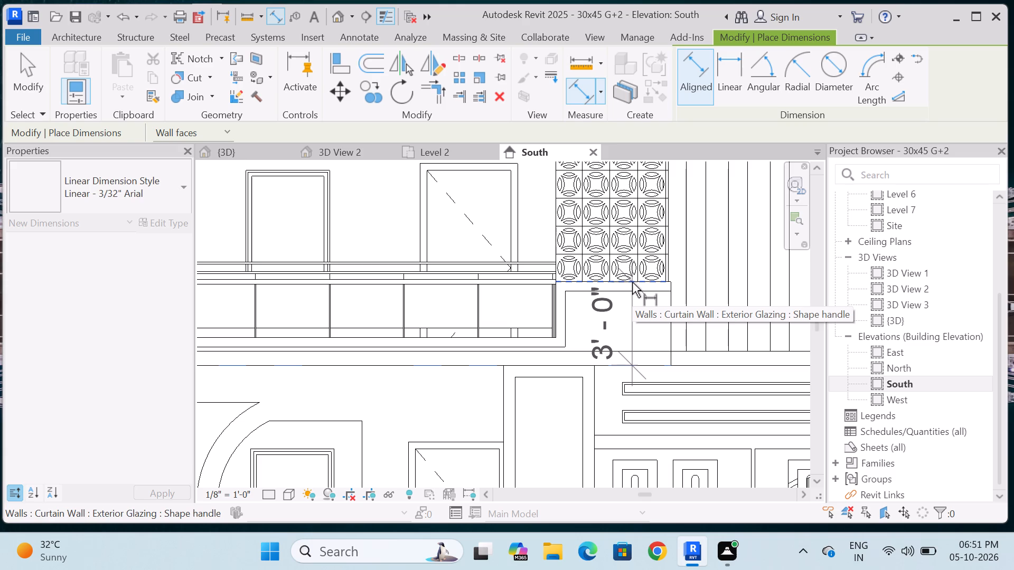
{"action": "key", "text": "Escape"}
Examine the façade openings on the reference South elevation and compare them with the front of the 30x45 G+2 fuji 3D model.
{"action": "scroll", "coordinate": [486, 340], "scroll_direction": "down", "scroll_amount": 10}
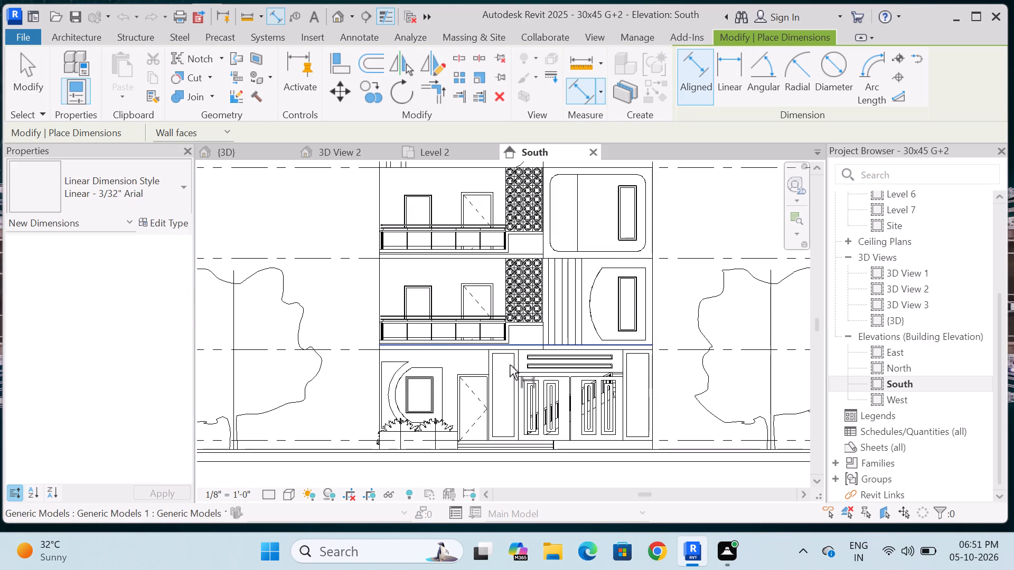
{"action": "scroll", "coordinate": [510, 365], "scroll_direction": "down", "scroll_amount": 4}
{"action": "scroll", "coordinate": [466, 227], "scroll_direction": "up", "scroll_amount": 4}
{"action": "scroll", "coordinate": [455, 277], "scroll_direction": "down", "scroll_amount": 3}
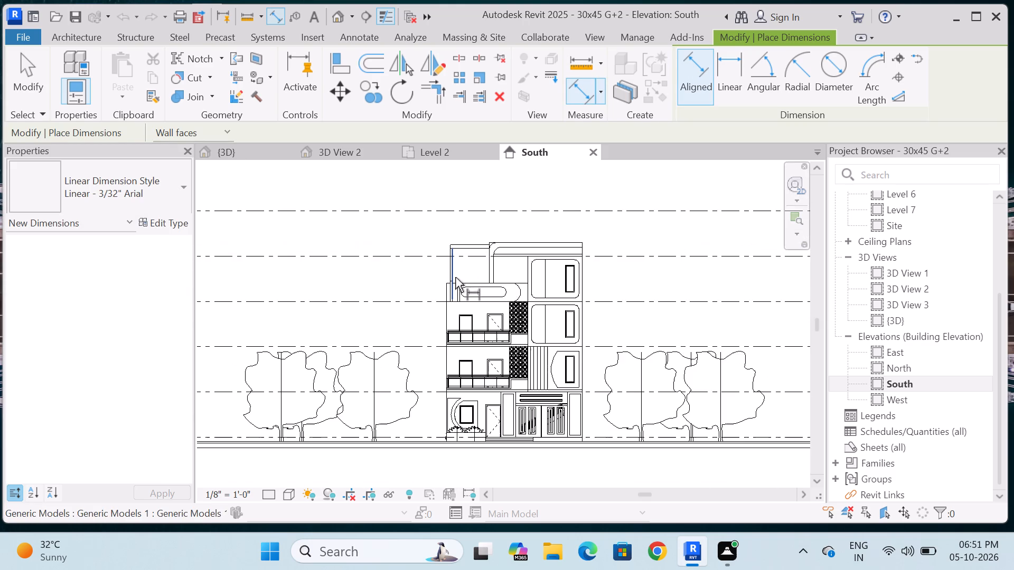
{"action": "scroll", "coordinate": [481, 258], "scroll_direction": "down", "scroll_amount": 3}
{"action": "scroll", "coordinate": [489, 301], "scroll_direction": "up", "scroll_amount": 7}
{"action": "scroll", "coordinate": [475, 299], "scroll_direction": "down", "scroll_amount": 3}
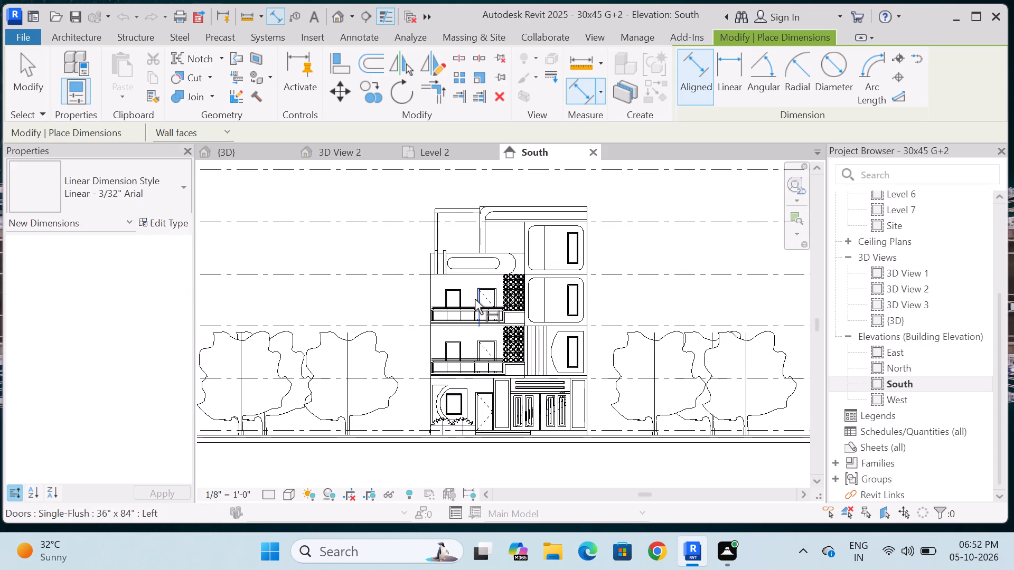
{"action": "scroll", "coordinate": [463, 246], "scroll_direction": "down", "scroll_amount": 1}
{"action": "scroll", "coordinate": [478, 329], "scroll_direction": "up", "scroll_amount": 5}
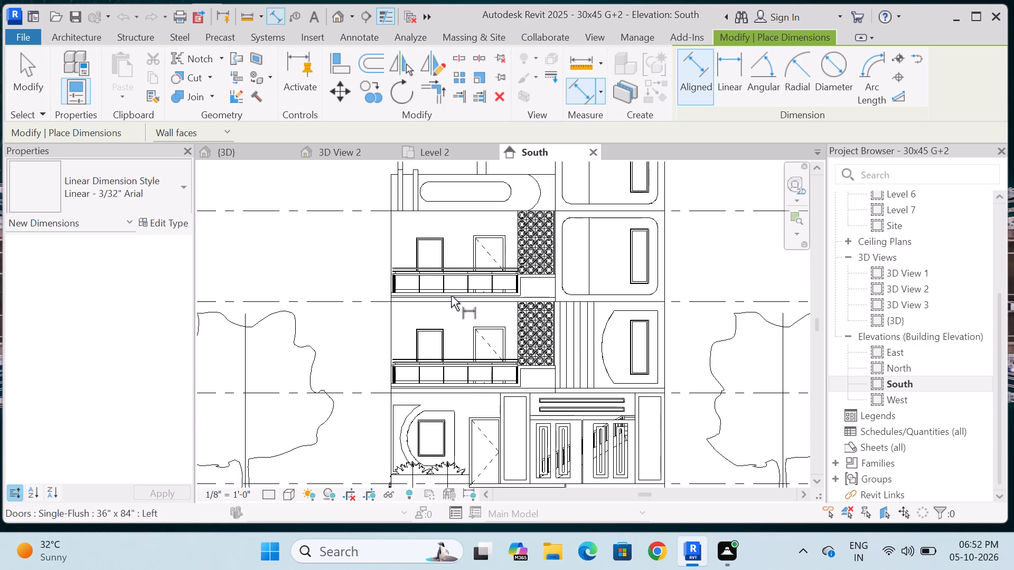
{"action": "scroll", "coordinate": [451, 296], "scroll_direction": "down", "scroll_amount": 2}
{"action": "key", "text": "Escape"}
{"action": "key", "text": "Escape"}
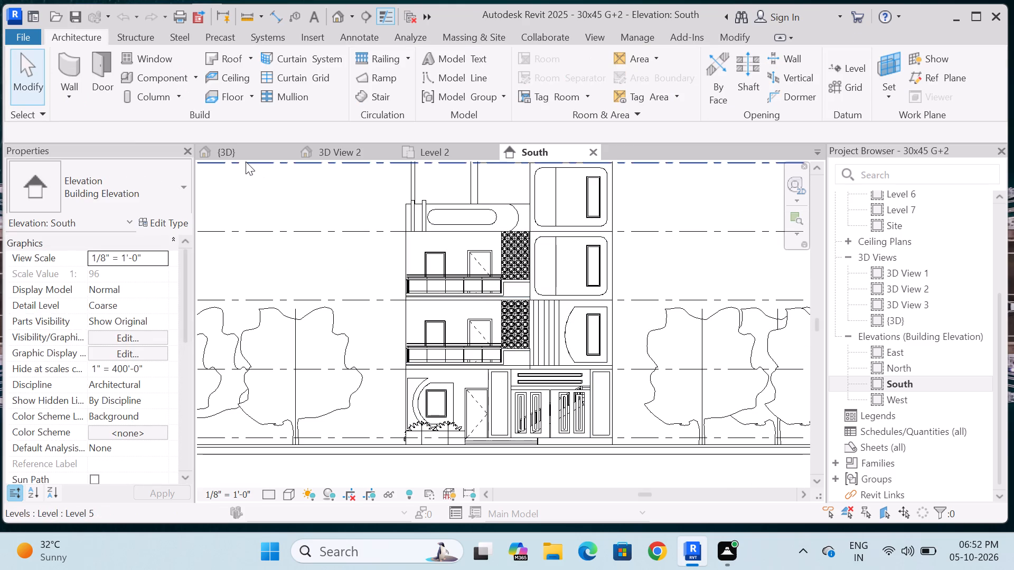
{"action": "left_click", "coordinate": [246, 161]}
{"action": "key", "text": "Escape"}
{"action": "left_click", "coordinate": [243, 153]}
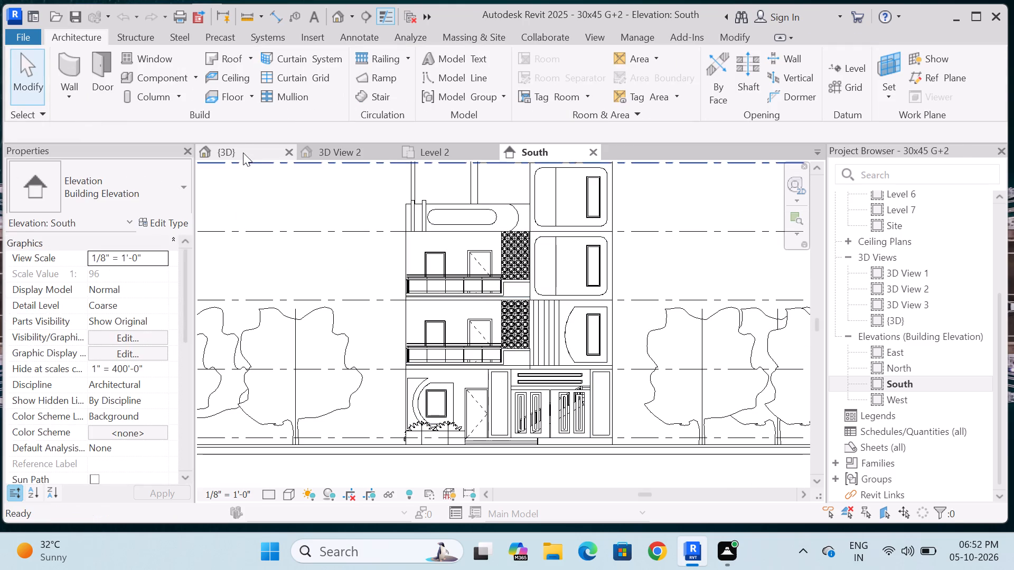
{"action": "scroll", "coordinate": [456, 329], "scroll_direction": "down", "scroll_amount": 7}
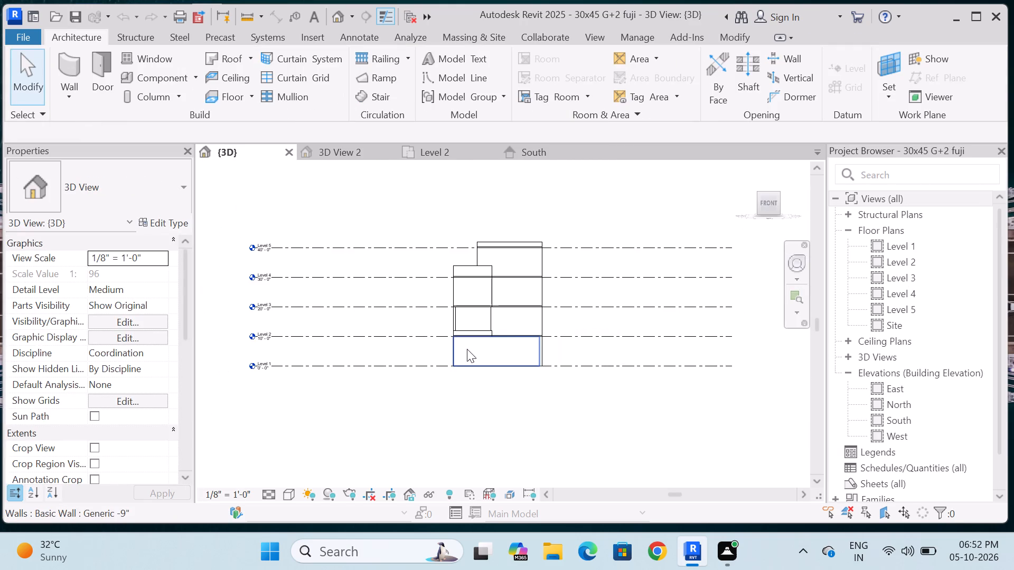
{"action": "scroll", "coordinate": [533, 322], "scroll_direction": "up", "scroll_amount": 4}
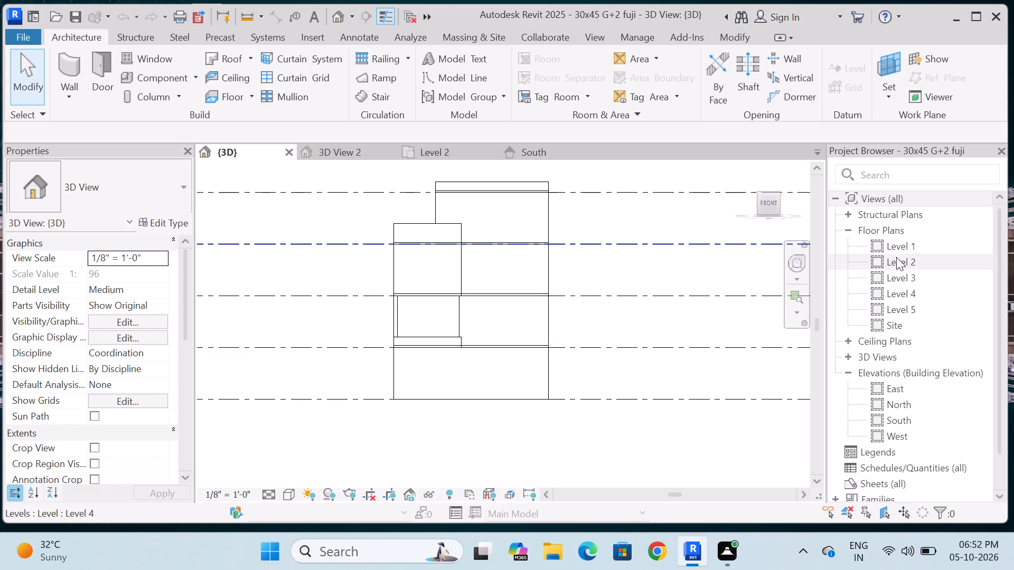
On the fuji project's Level 2 plan, place a Fixed 24" x 72" window, sill height 2', in the front wall by the stair, centred 2' 0" from the corner.
{"action": "double_click", "coordinate": [908, 262]}
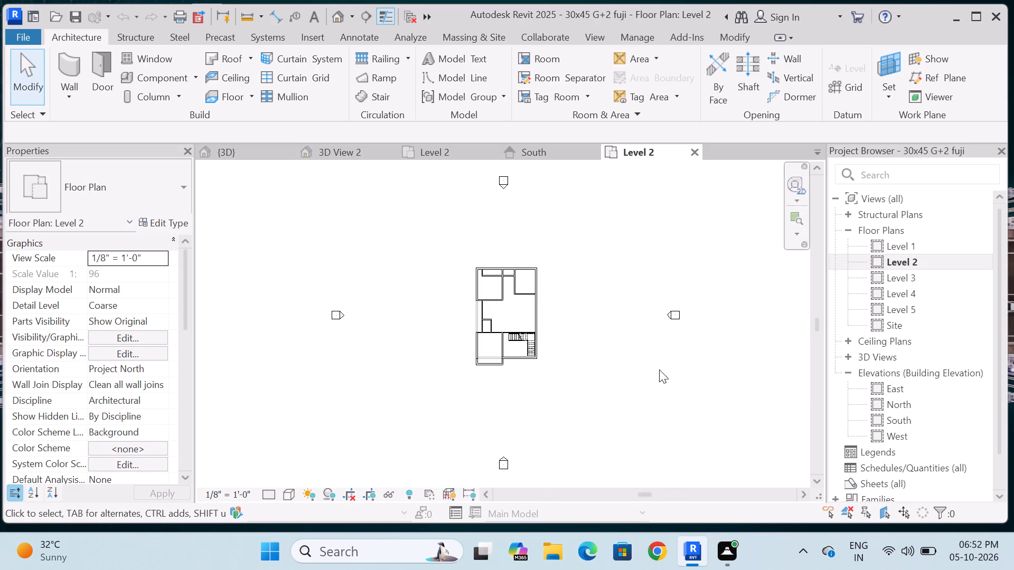
{"action": "scroll", "coordinate": [552, 361], "scroll_direction": "up", "scroll_amount": 14}
{"action": "scroll", "coordinate": [604, 385], "scroll_direction": "down", "scroll_amount": 7}
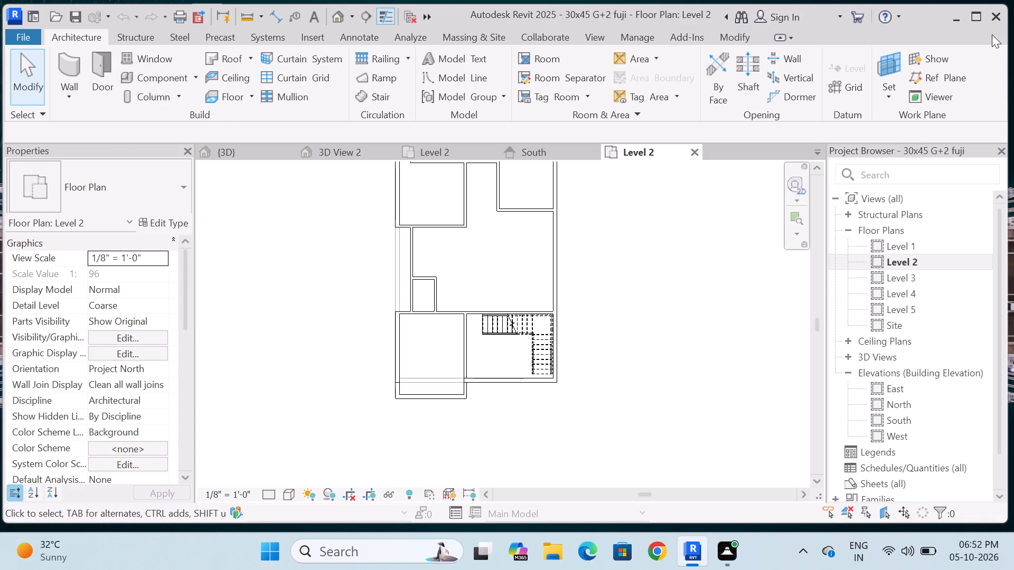
{"action": "left_click", "coordinate": [751, 41]}
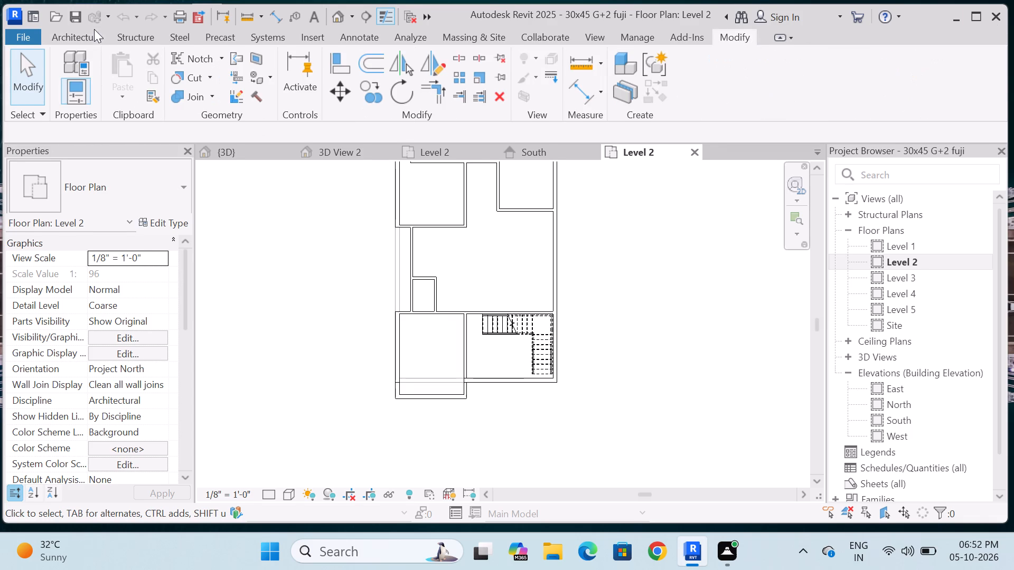
{"action": "left_click", "coordinate": [94, 29]}
{"action": "left_click", "coordinate": [89, 29]}
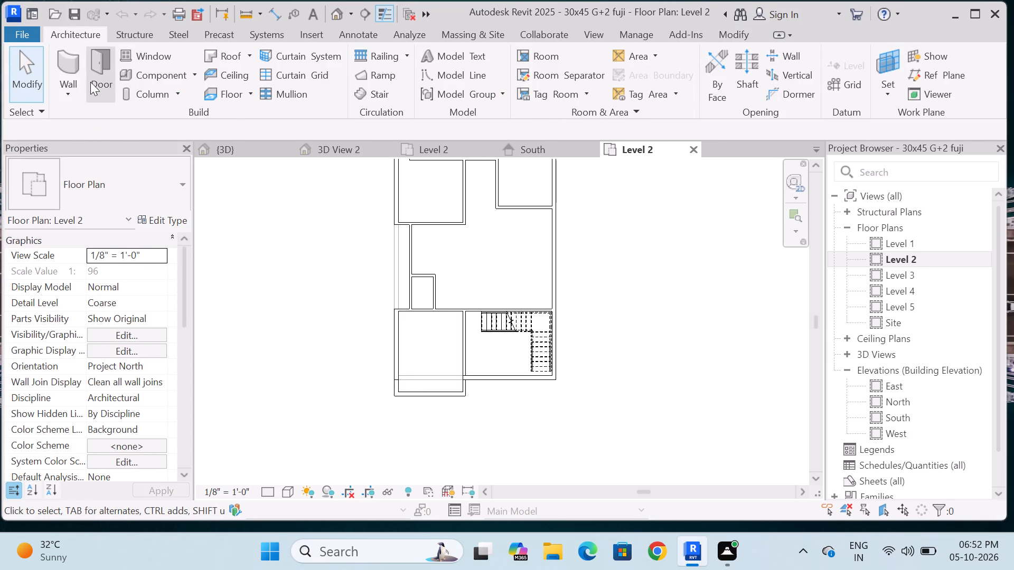
{"action": "left_click", "coordinate": [136, 55]}
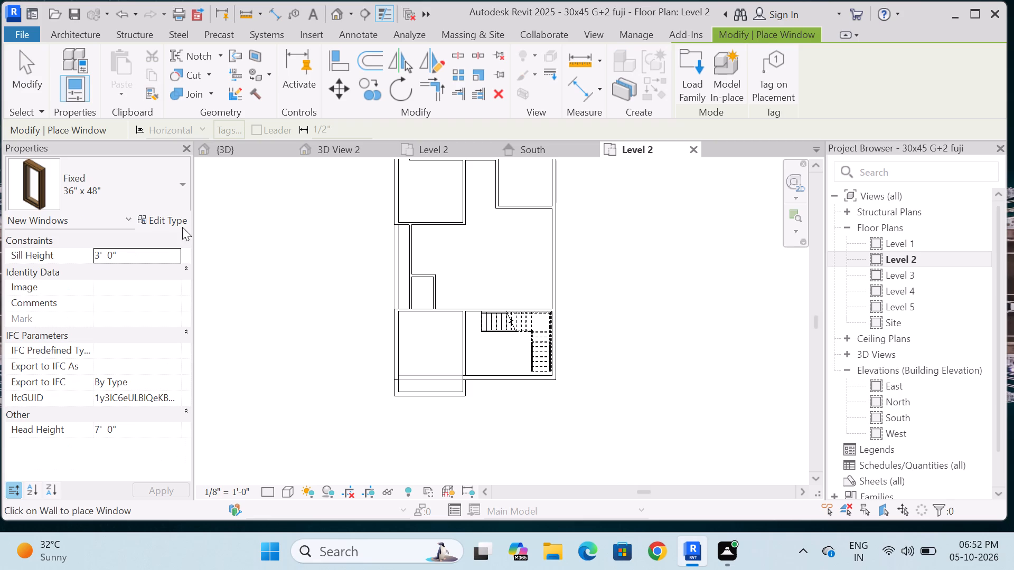
{"action": "left_click", "coordinate": [154, 252]}
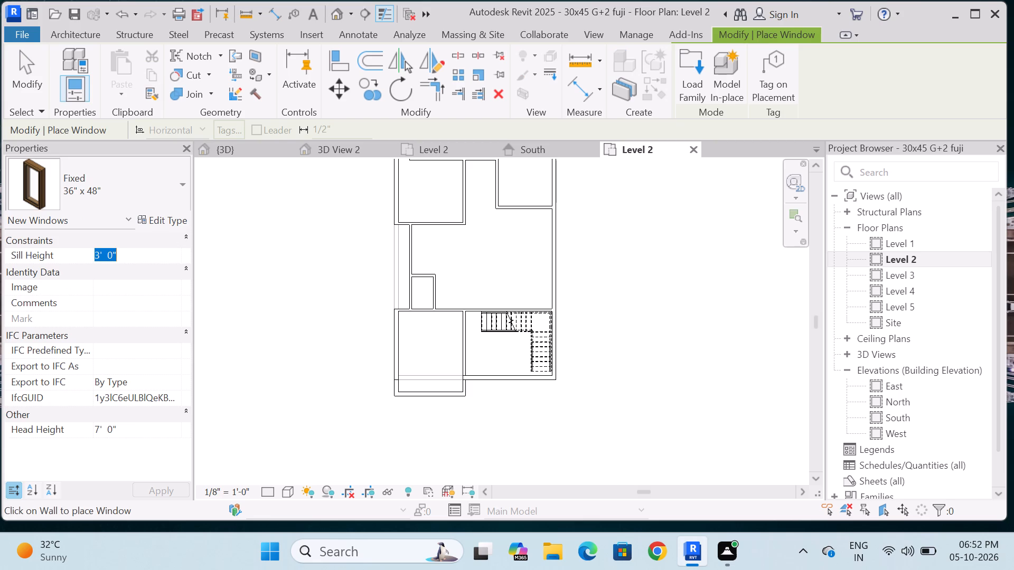
{"action": "left_click", "coordinate": [176, 186]}
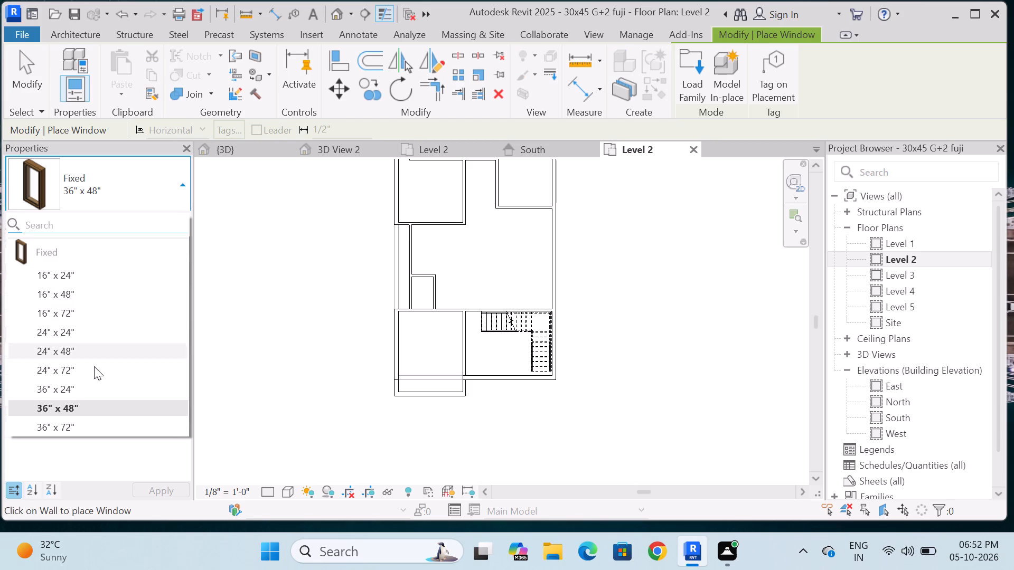
{"action": "left_click", "coordinate": [89, 370]}
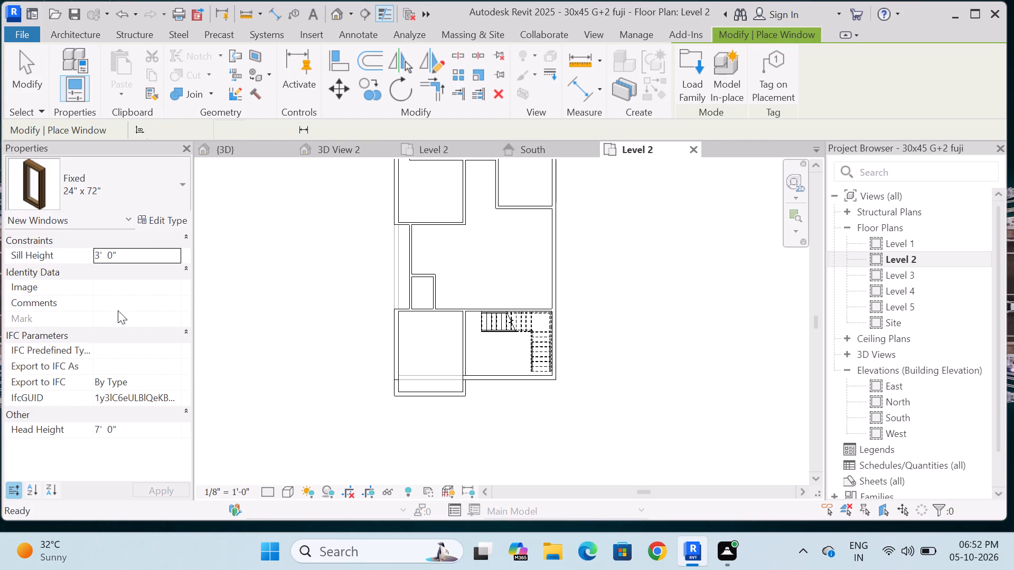
{"action": "left_click", "coordinate": [152, 256]}
{"action": "key", "text": "BackSpace"}
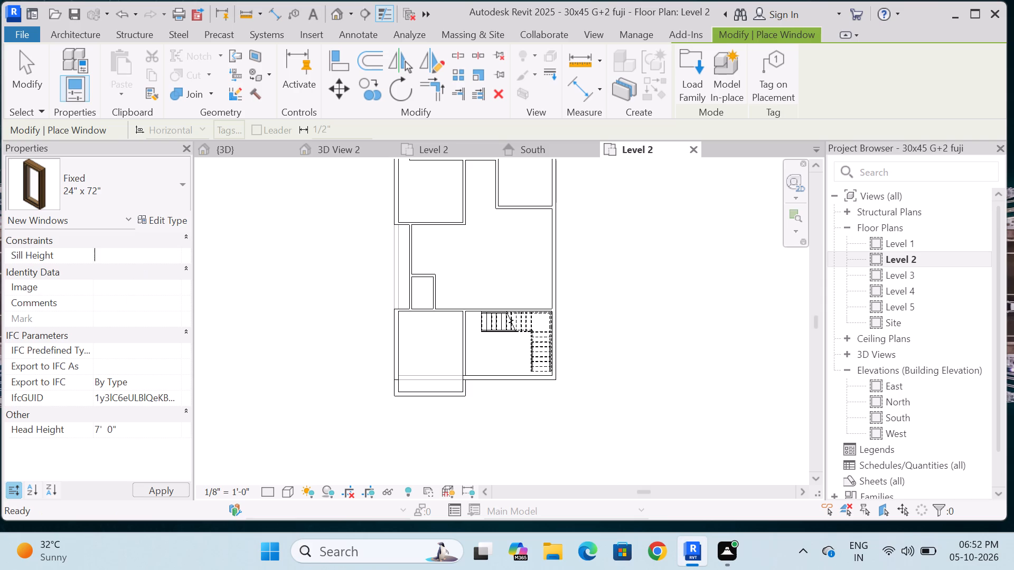
{"action": "type", "text": "2'"}
{"action": "key", "text": "Return"}
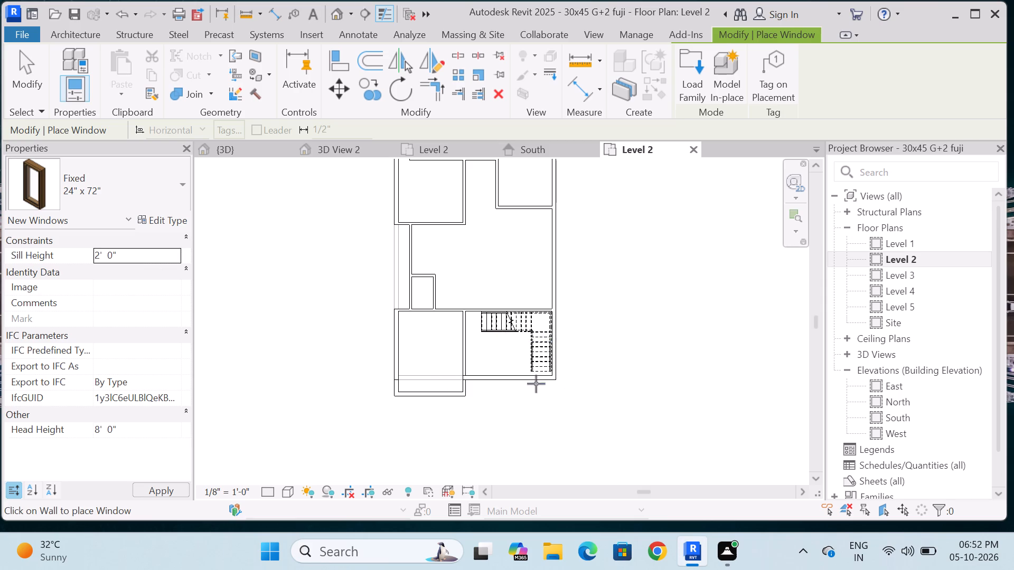
{"action": "scroll", "coordinate": [535, 383], "scroll_direction": "up", "scroll_amount": 14}
{"action": "scroll", "coordinate": [585, 365], "scroll_direction": "down", "scroll_amount": 5}
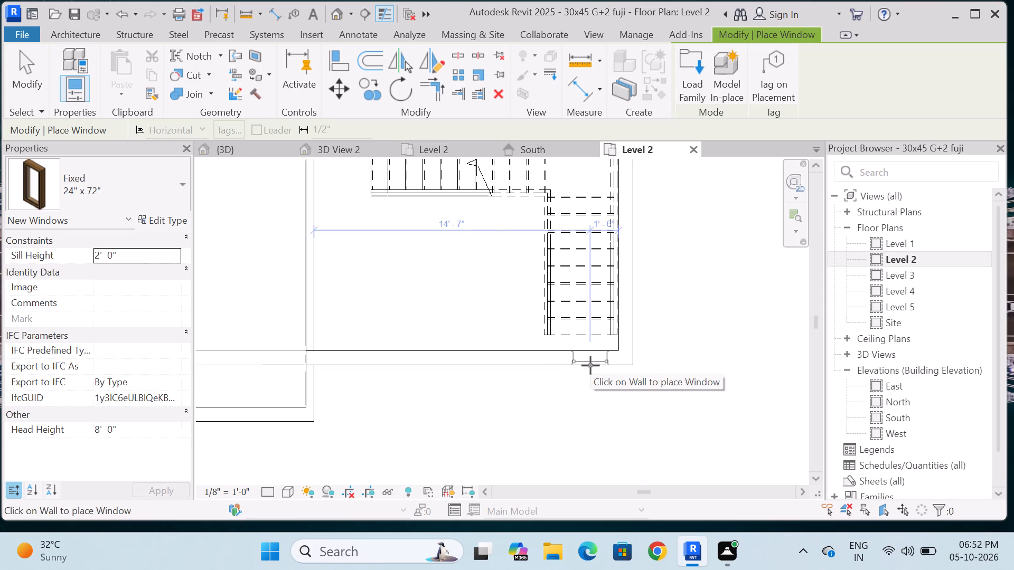
{"action": "scroll", "coordinate": [593, 365], "scroll_direction": "up", "scroll_amount": 1}
{"action": "middle_click_drag", "start_coordinate": [591, 368], "coordinate": [588, 439]}
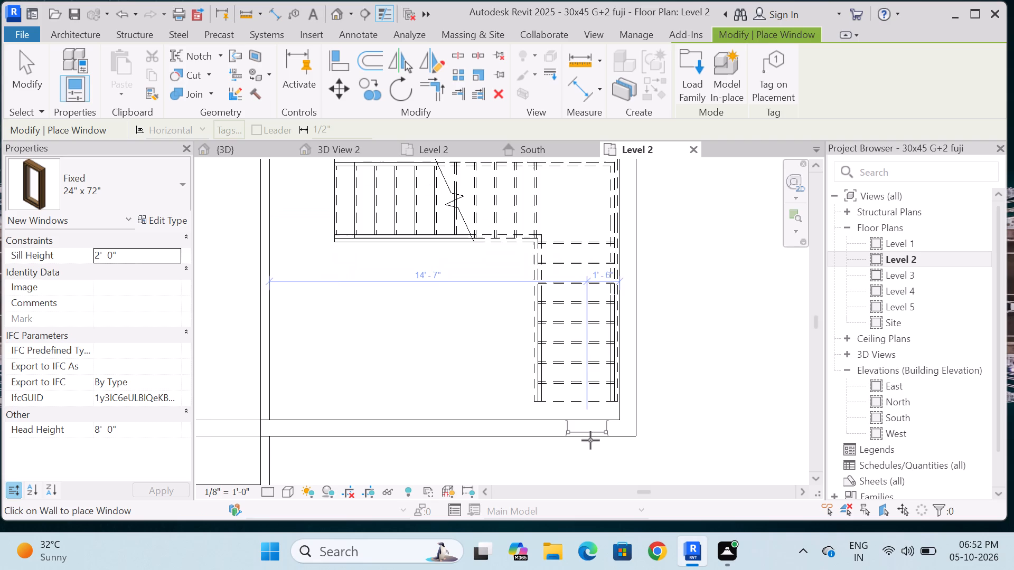
{"action": "scroll", "coordinate": [591, 440], "scroll_direction": "up", "scroll_amount": 2}
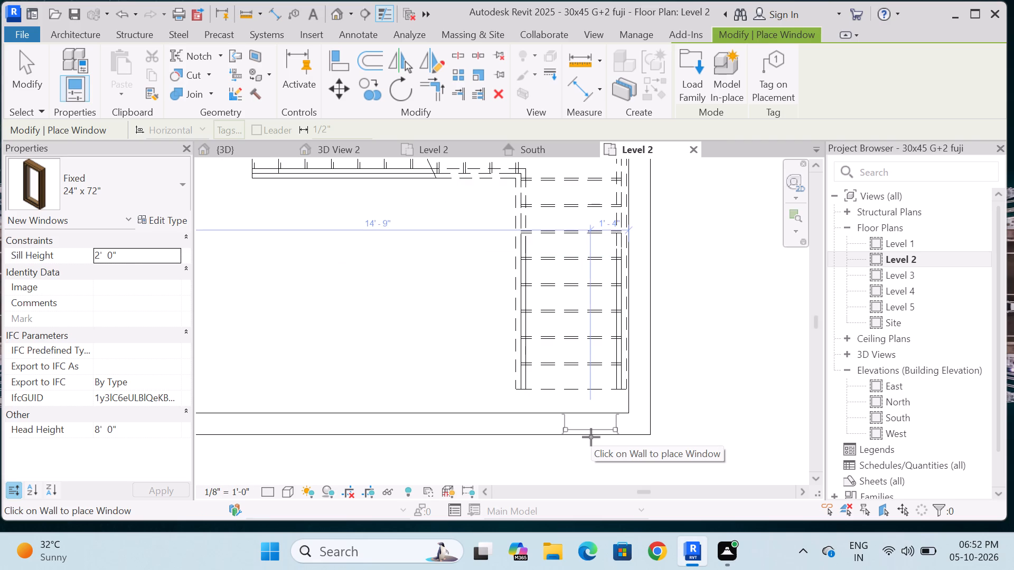
{"action": "scroll", "coordinate": [591, 437], "scroll_direction": "up", "scroll_amount": 3}
{"action": "scroll", "coordinate": [589, 435], "scroll_direction": "down", "scroll_amount": 3}
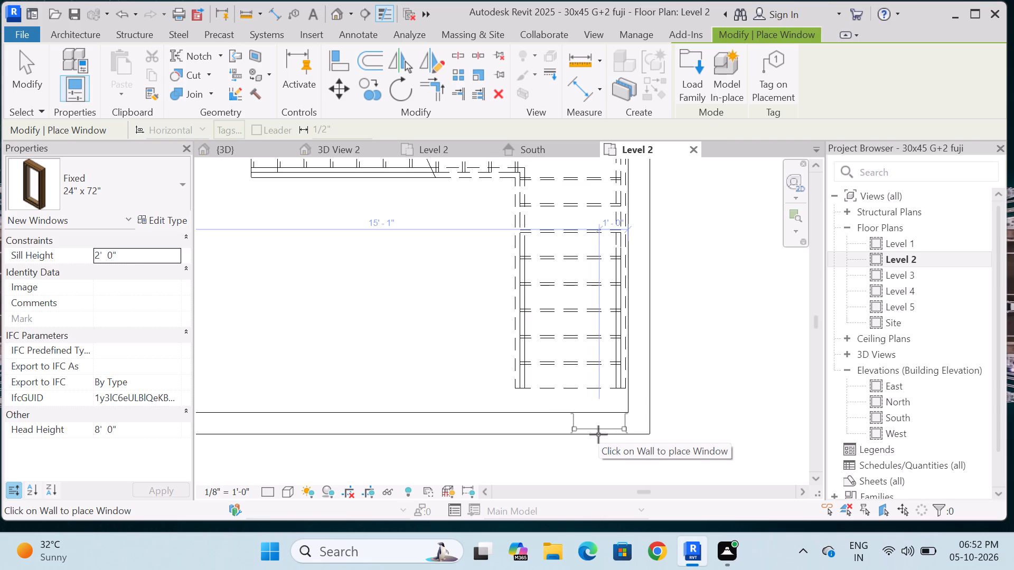
{"action": "left_click", "coordinate": [571, 428]}
{"action": "scroll", "coordinate": [571, 428], "scroll_direction": "down", "scroll_amount": 5}
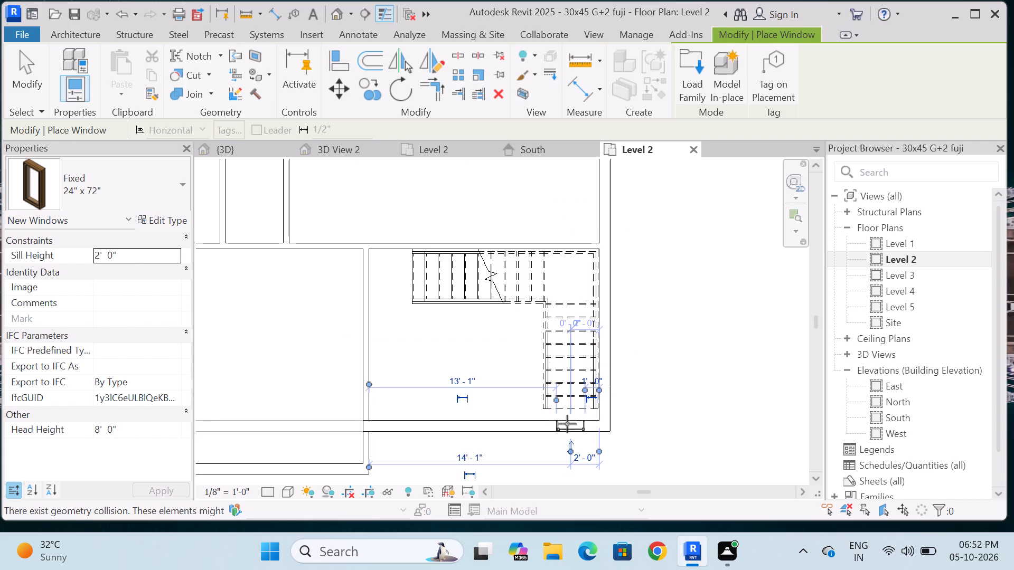
{"action": "key", "text": "Escape"}
{"action": "scroll", "coordinate": [511, 321], "scroll_direction": "down", "scroll_amount": 9}
{"action": "key", "text": "Escape"}
{"action": "key", "text": "Escape"}
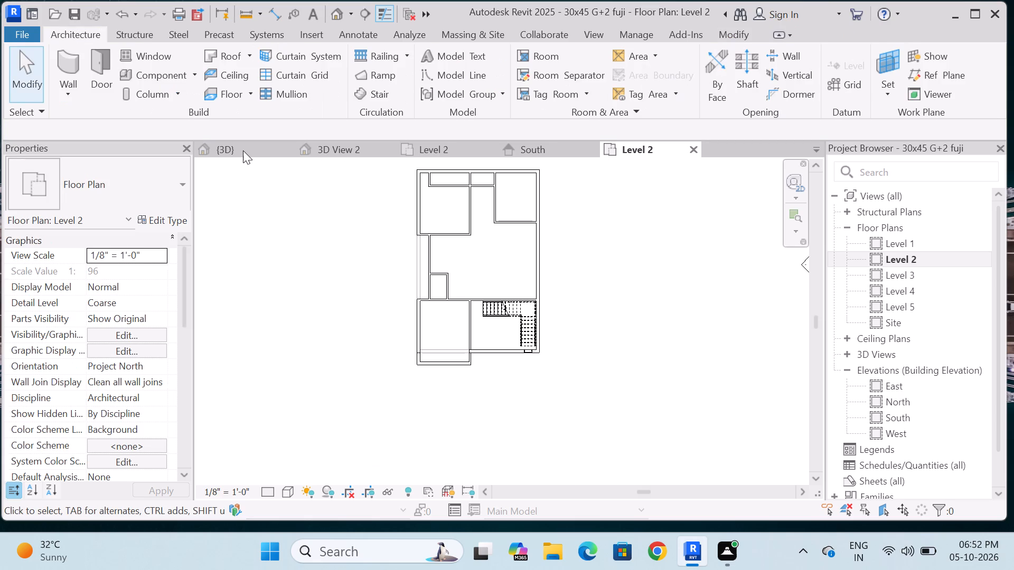
Check the new Level 2 window on the front of the 3D model.
{"action": "left_click", "coordinate": [243, 150]}
{"action": "scroll", "coordinate": [541, 307], "scroll_direction": "up", "scroll_amount": 5}
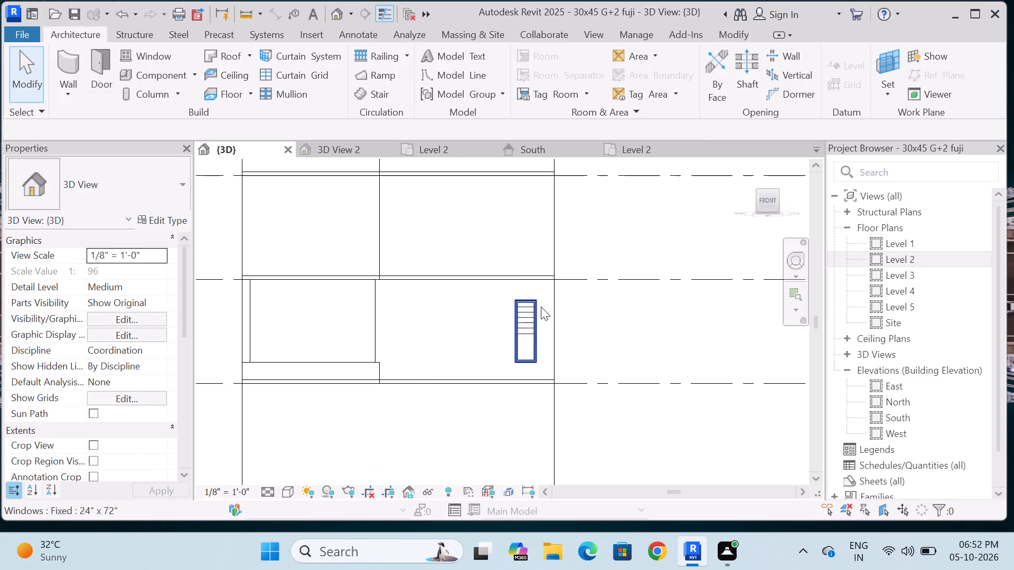
Copy the Level 2 front window by the stair, paste it aligned to Levels 2 and 3, and delete the duplicate instance on Level 2.
{"action": "scroll", "coordinate": [568, 357], "scroll_direction": "down", "scroll_amount": 3}
{"action": "left_click", "coordinate": [536, 339]}
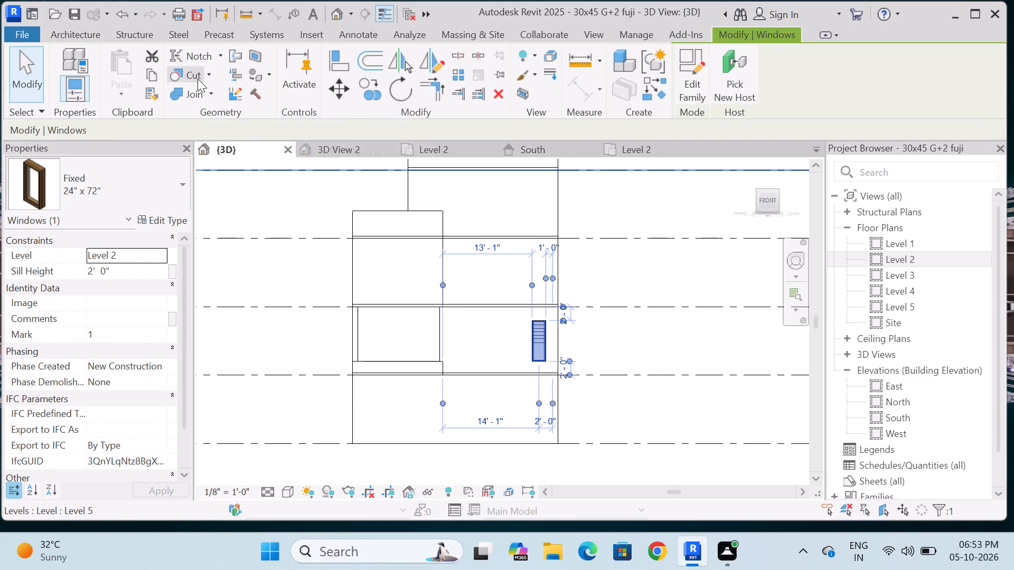
{"action": "left_click", "coordinate": [156, 77]}
{"action": "left_click", "coordinate": [142, 103]}
{"action": "left_click", "coordinate": [130, 96]}
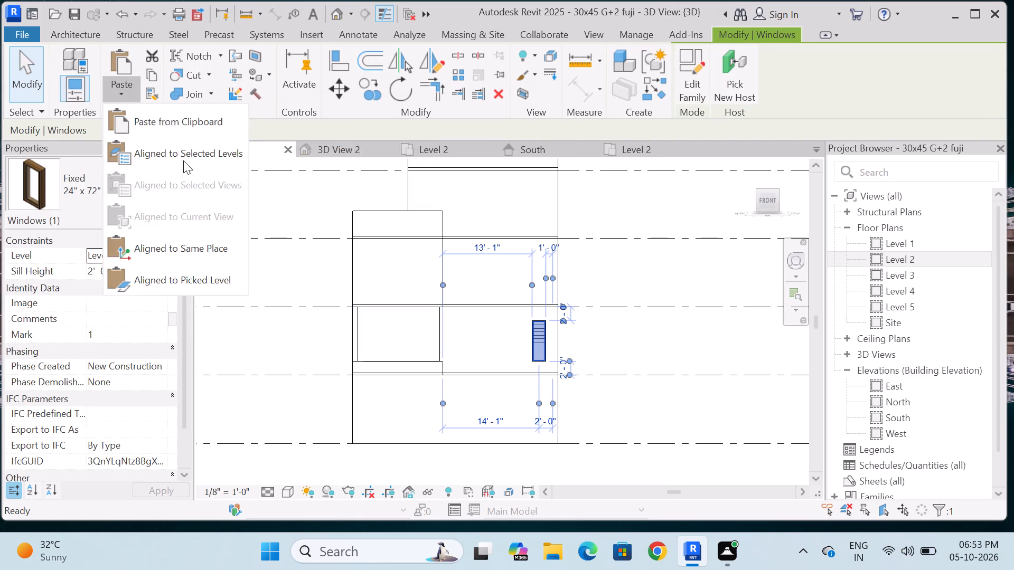
{"action": "left_click", "coordinate": [183, 160]}
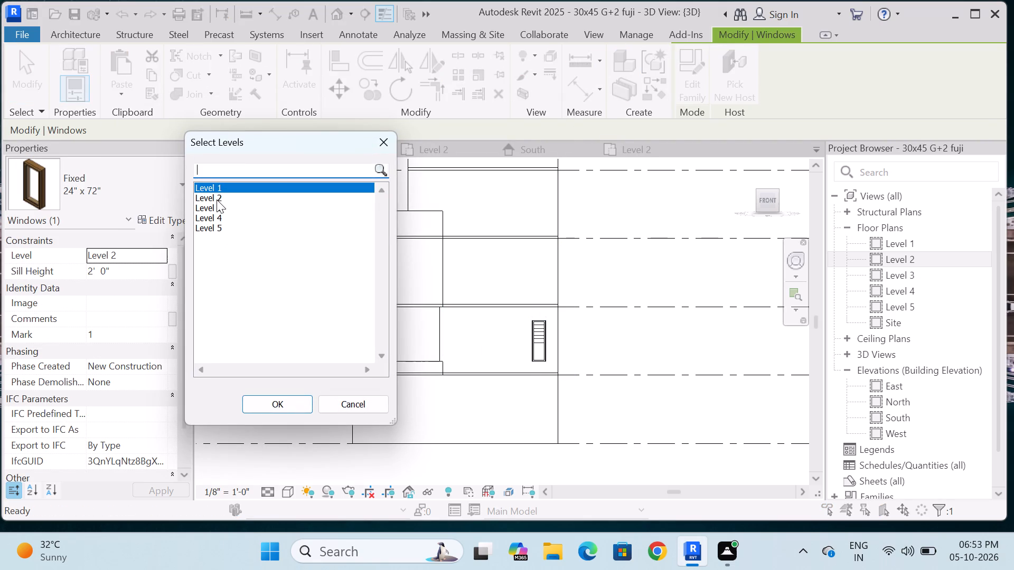
{"action": "left_click", "coordinate": [217, 199]}
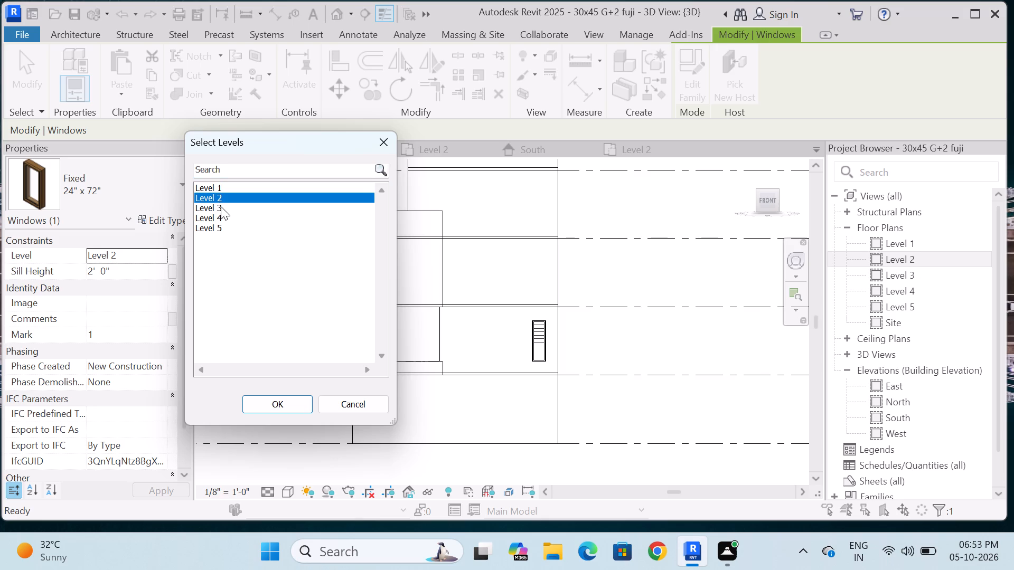
{"action": "left_click_drag", "start_coordinate": [231, 199], "coordinate": [231, 207]}
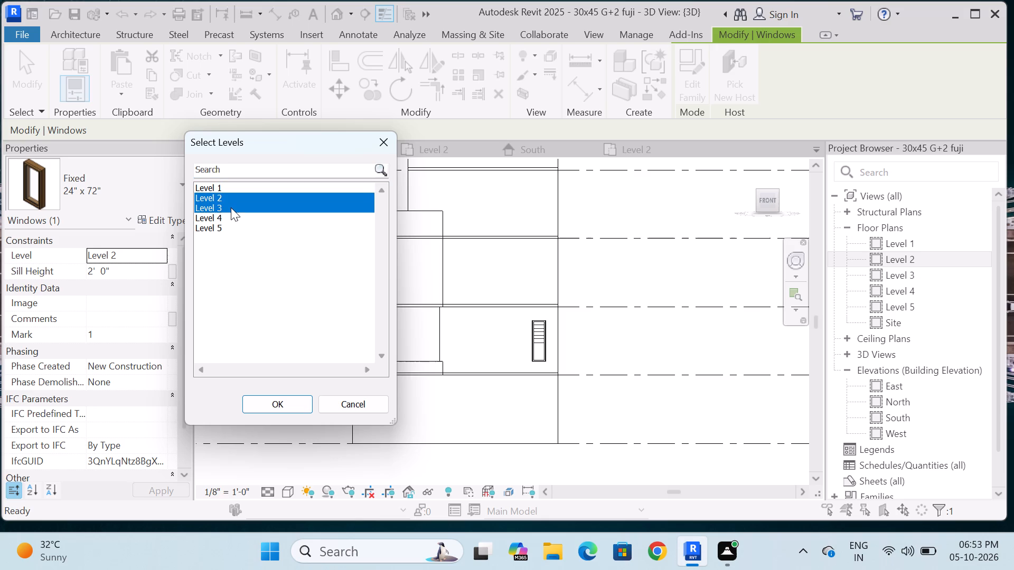
{"action": "left_click_drag", "start_coordinate": [231, 207], "coordinate": [231, 209]}
{"action": "left_click", "coordinate": [291, 396]}
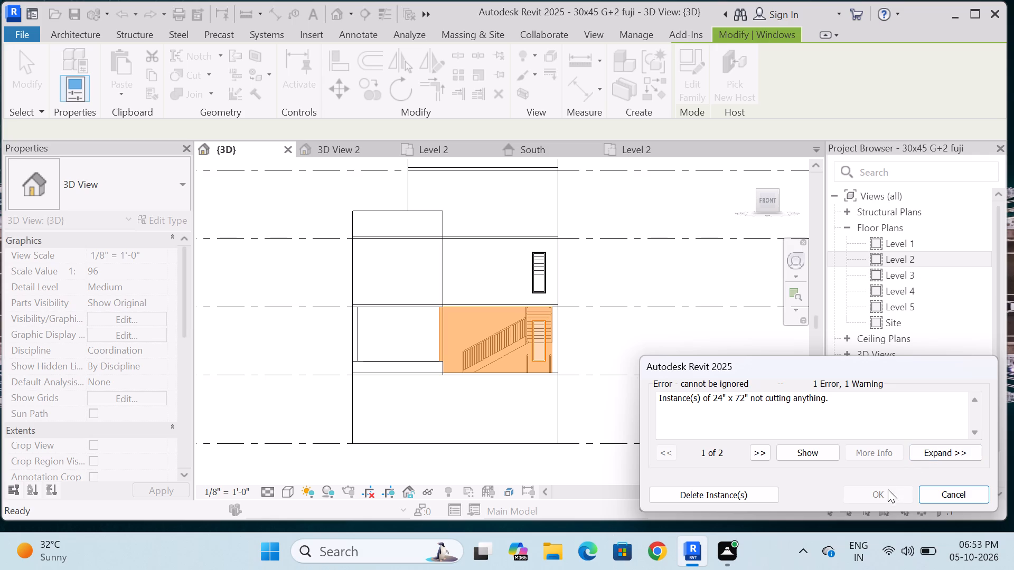
{"action": "left_click", "coordinate": [747, 492]}
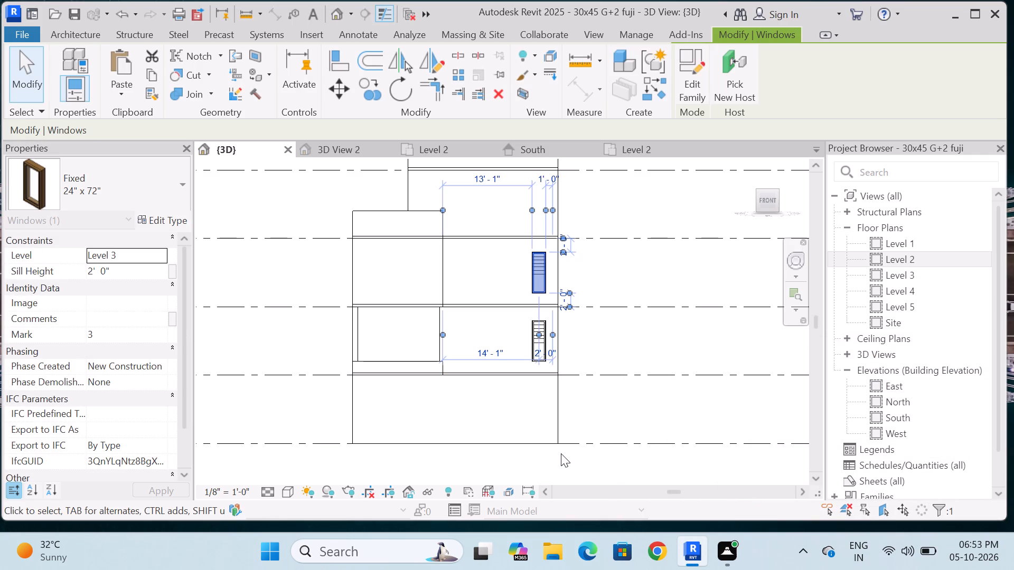
{"action": "key", "text": "Escape"}
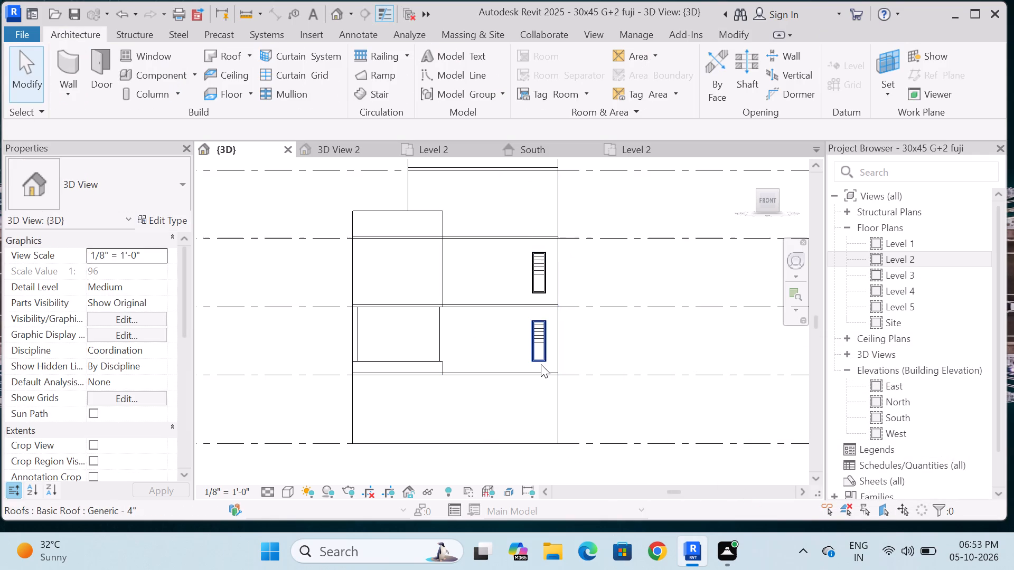
Copy the Level 3 front window and paste it aligned to Level 4.
{"action": "left_click", "coordinate": [534, 274]}
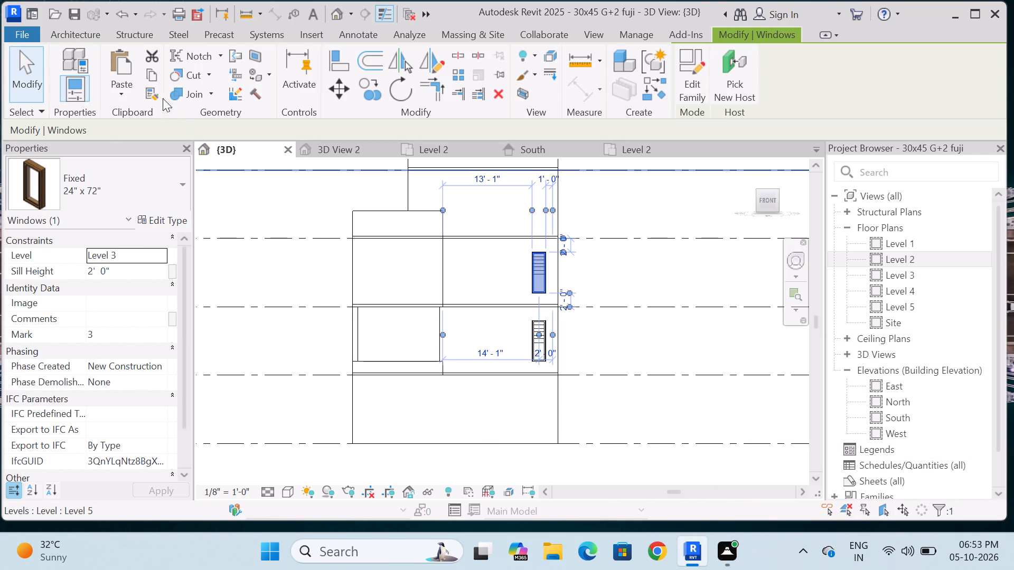
{"action": "left_click", "coordinate": [150, 72]}
{"action": "left_click", "coordinate": [110, 96]}
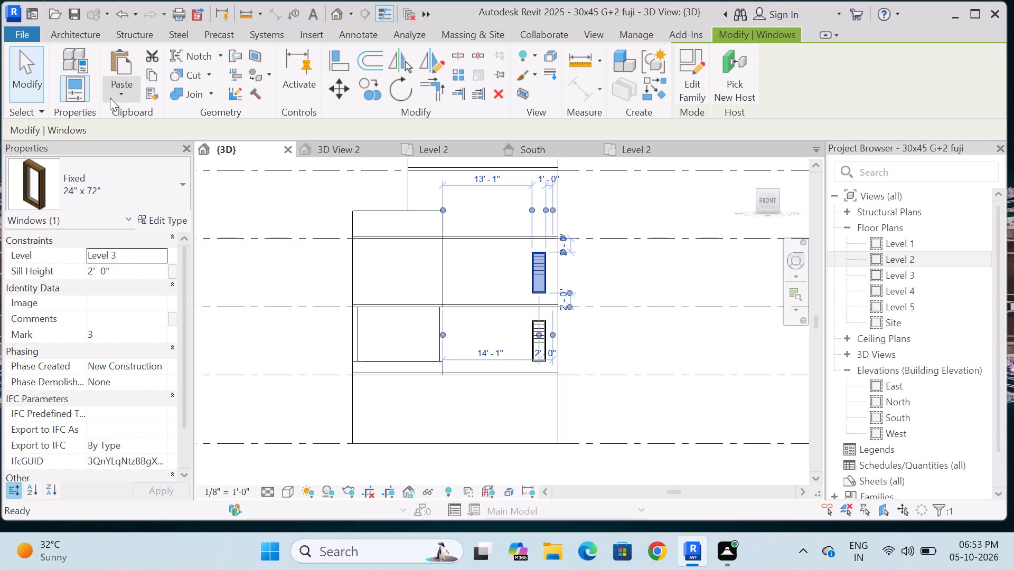
{"action": "left_click", "coordinate": [148, 160]}
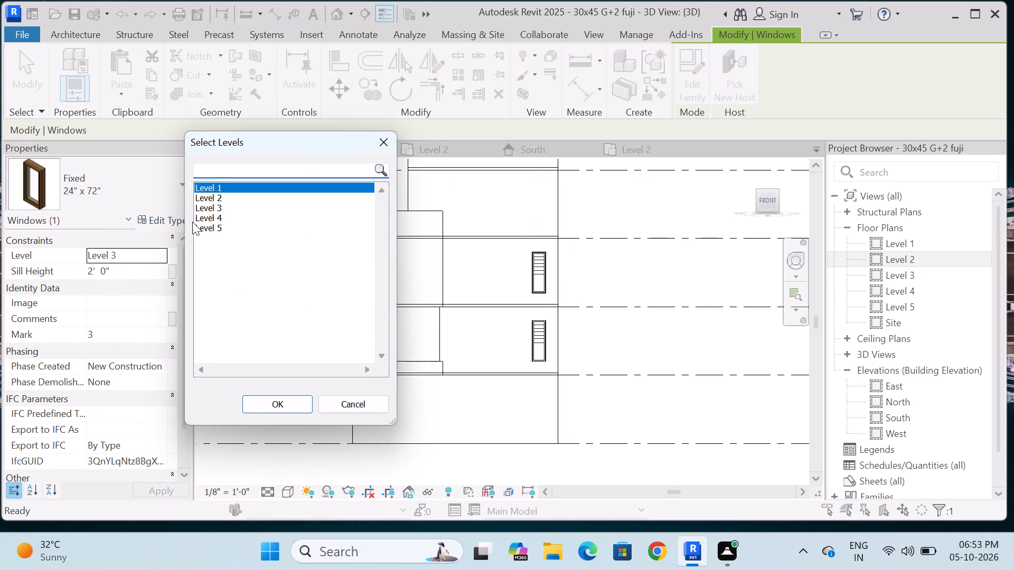
{"action": "left_click", "coordinate": [217, 218]}
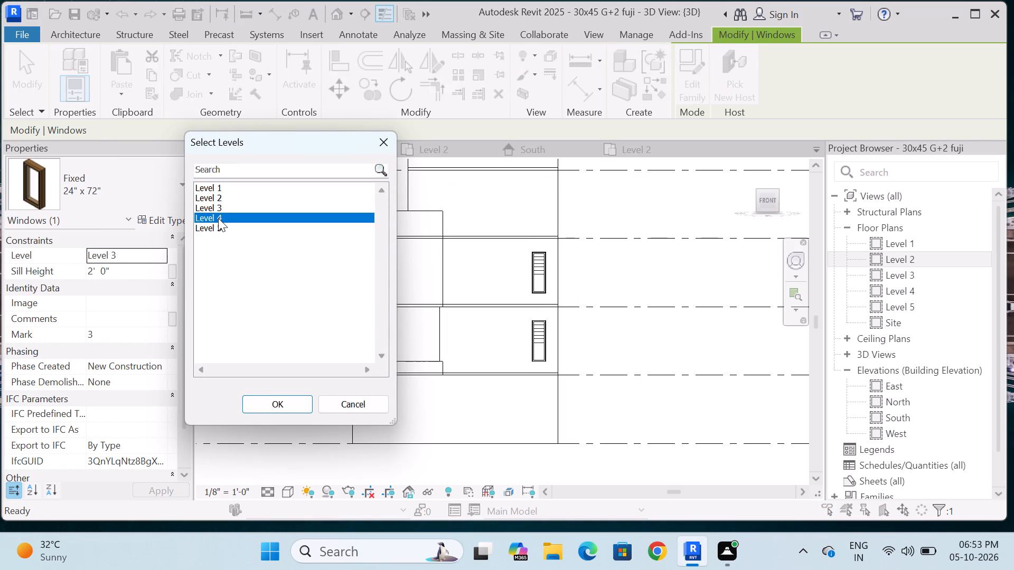
{"action": "left_click", "coordinate": [221, 214]}
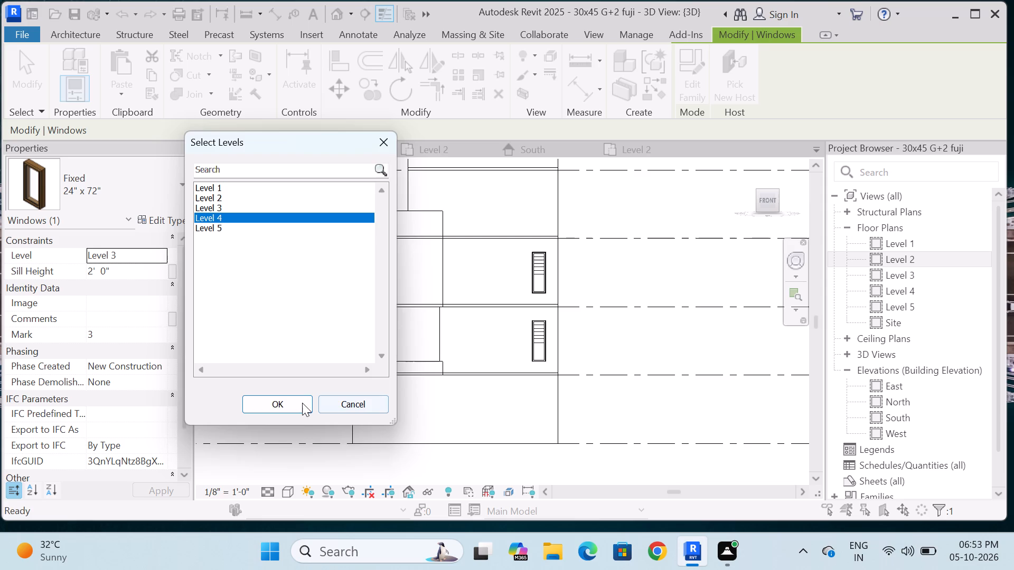
{"action": "left_click", "coordinate": [295, 406]}
{"action": "key", "text": "Escape"}
Examine the stacked stair windows and the front and left side of the building in the 3D model.
{"action": "scroll", "coordinate": [388, 368], "scroll_direction": "down", "scroll_amount": 5}
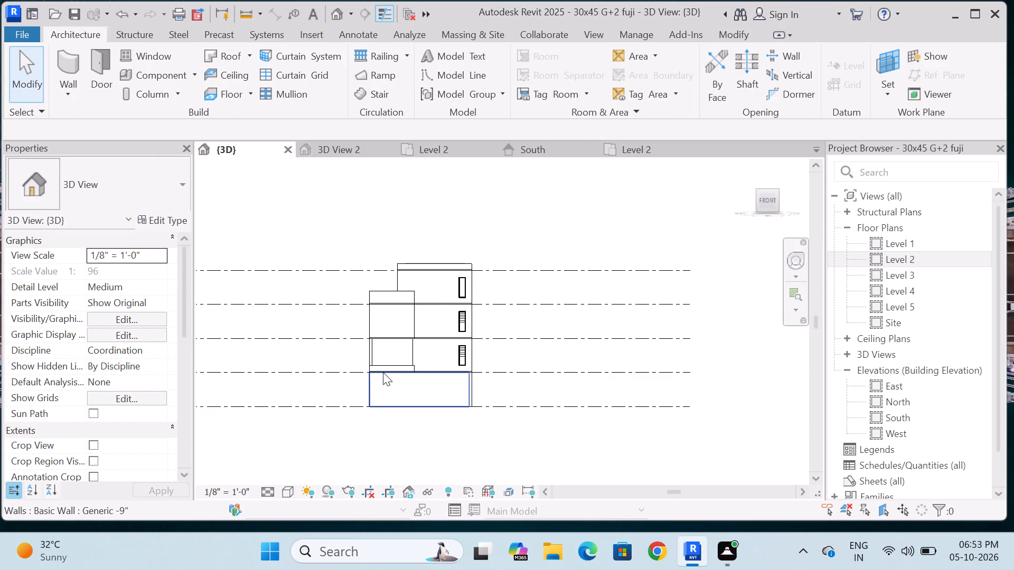
{"action": "scroll", "coordinate": [456, 268], "scroll_direction": "down", "scroll_amount": 1}
{"action": "scroll", "coordinate": [429, 308], "scroll_direction": "up", "scroll_amount": 5}
{"action": "scroll", "coordinate": [485, 271], "scroll_direction": "down", "scroll_amount": 3}
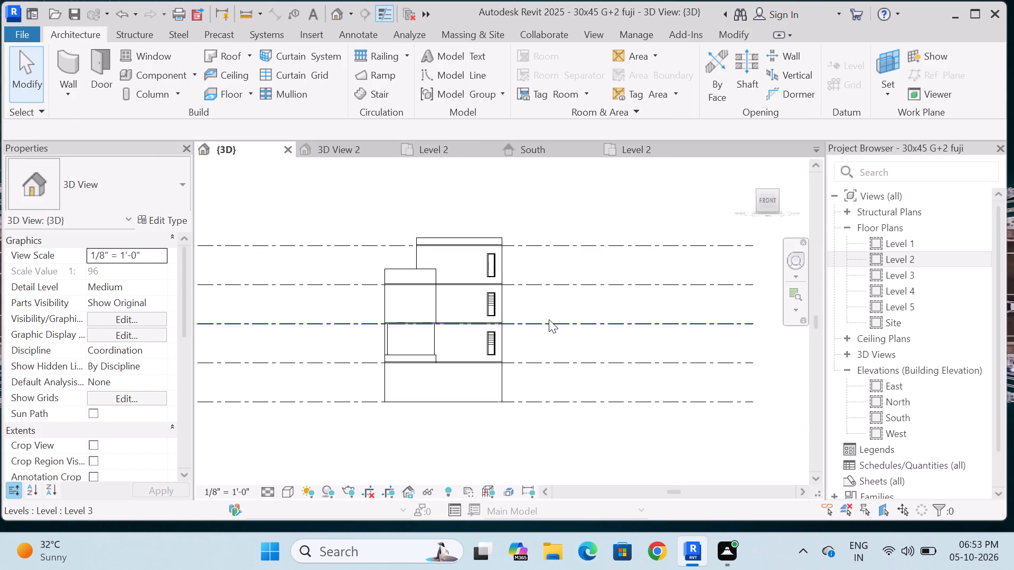
{"action": "middle_click_drag", "start_coordinate": [550, 308], "coordinate": [563, 303], "text": "shift"}
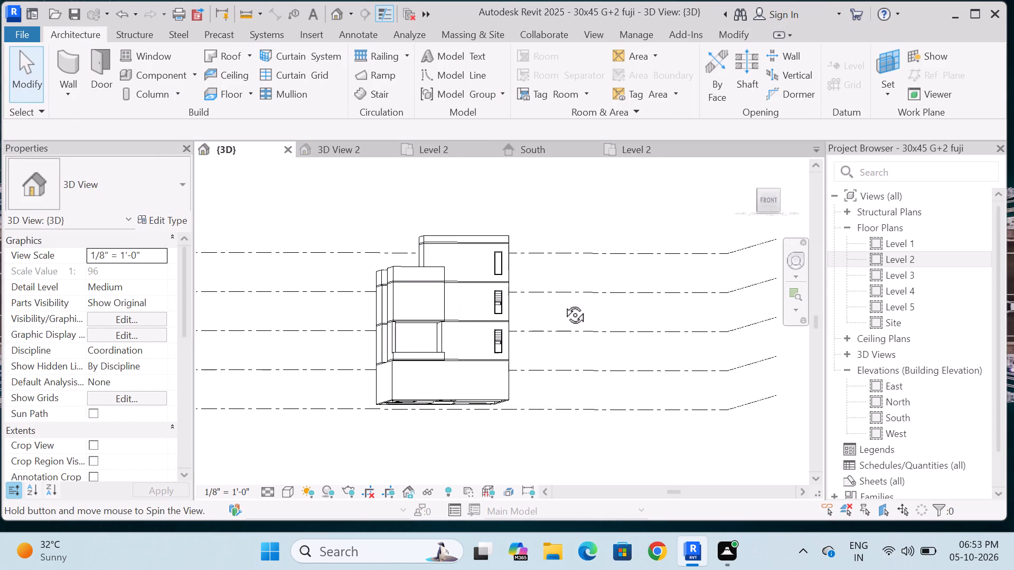
{"action": "middle_click_drag", "start_coordinate": [563, 303], "coordinate": [544, 309], "text": "shift"}
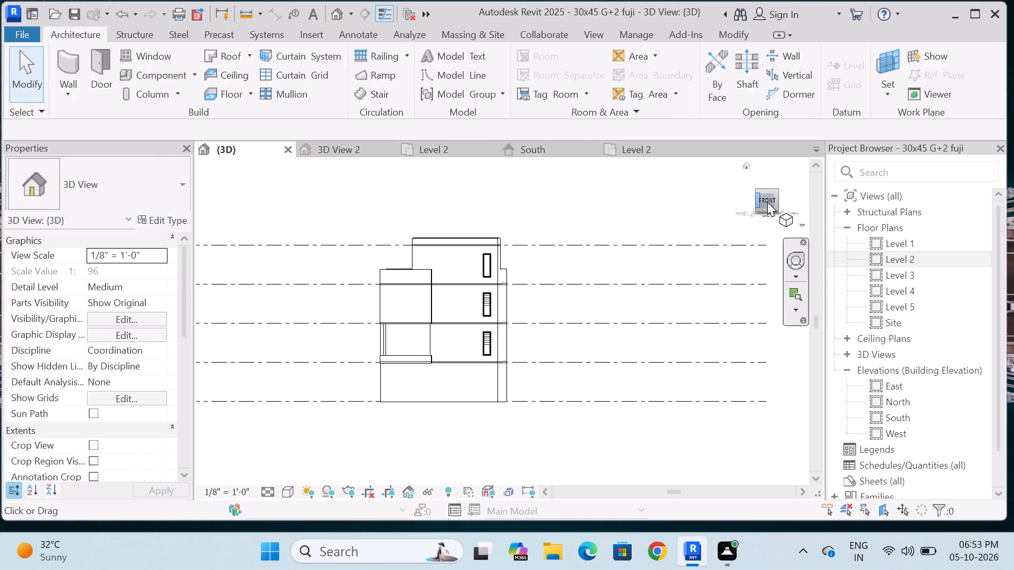
{"action": "left_click", "coordinate": [767, 202]}
{"action": "scroll", "coordinate": [482, 346], "scroll_direction": "up", "scroll_amount": 13}
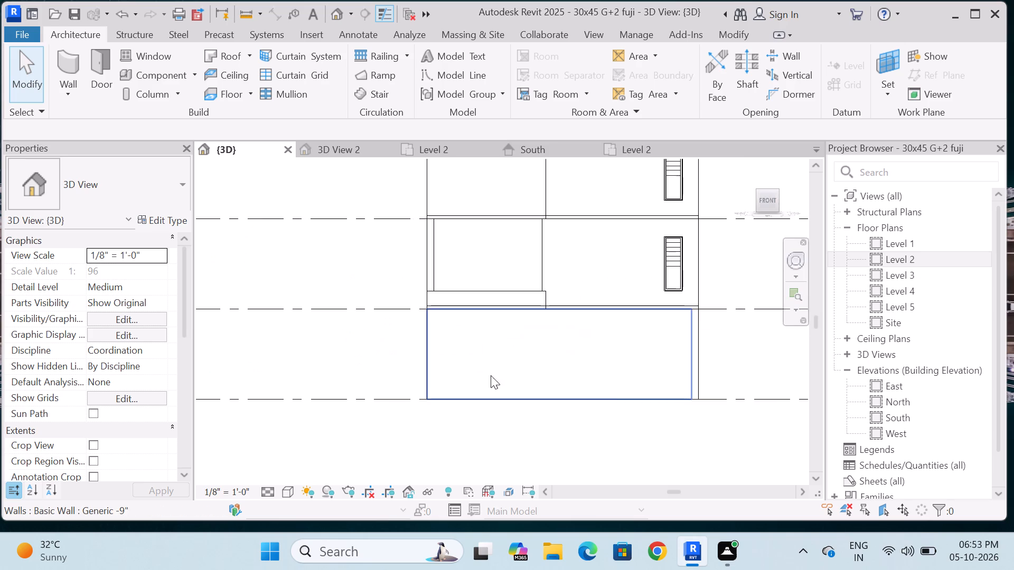
{"action": "scroll", "coordinate": [469, 385], "scroll_direction": "down", "scroll_amount": 1}
{"action": "middle_click_drag", "start_coordinate": [532, 375], "coordinate": [491, 395], "text": "shift"}
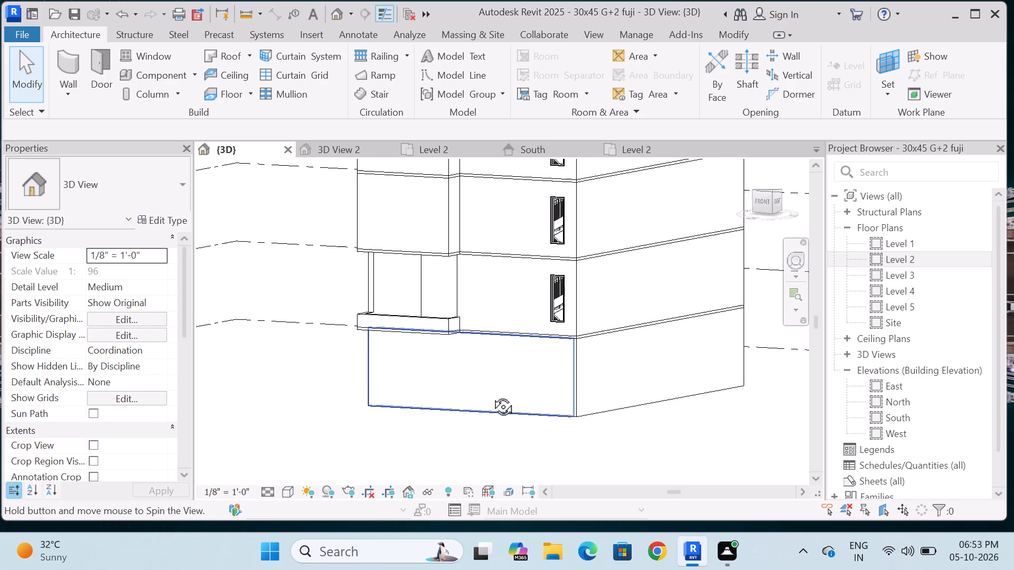
{"action": "middle_click_drag", "start_coordinate": [491, 395], "coordinate": [630, 391], "text": "shift"}
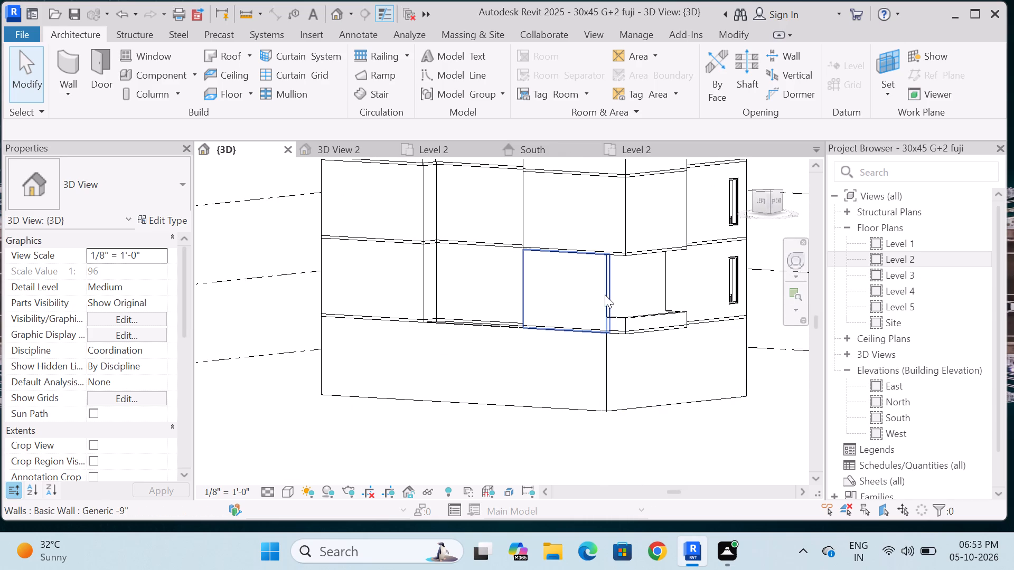
On the Level 2 floor plan, inspect the unconnected height of the Generic -9" side wall of the front projection.
{"action": "double_click", "coordinate": [921, 257]}
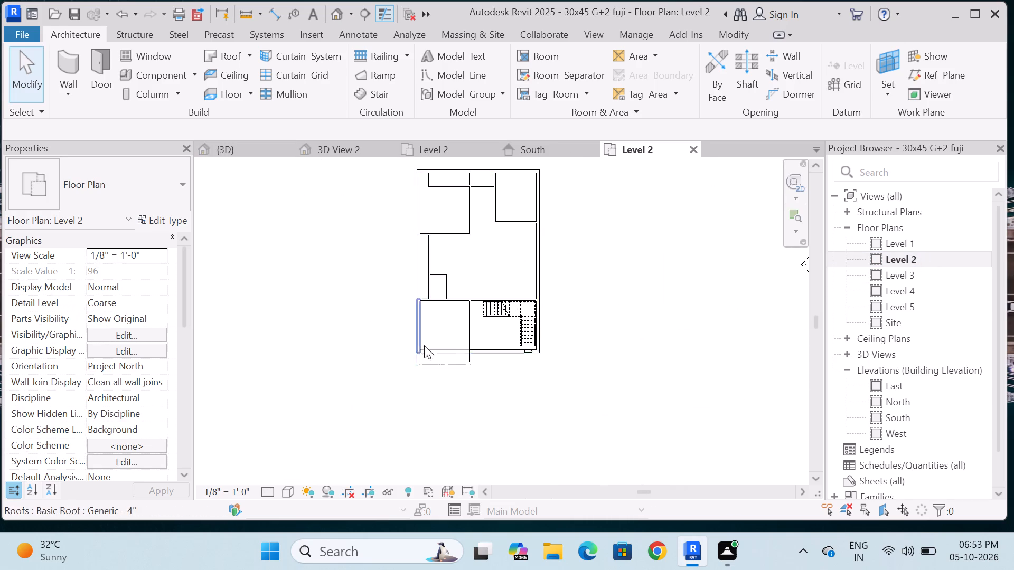
{"action": "scroll", "coordinate": [420, 340], "scroll_direction": "up", "scroll_amount": 12}
{"action": "left_click", "coordinate": [407, 435]}
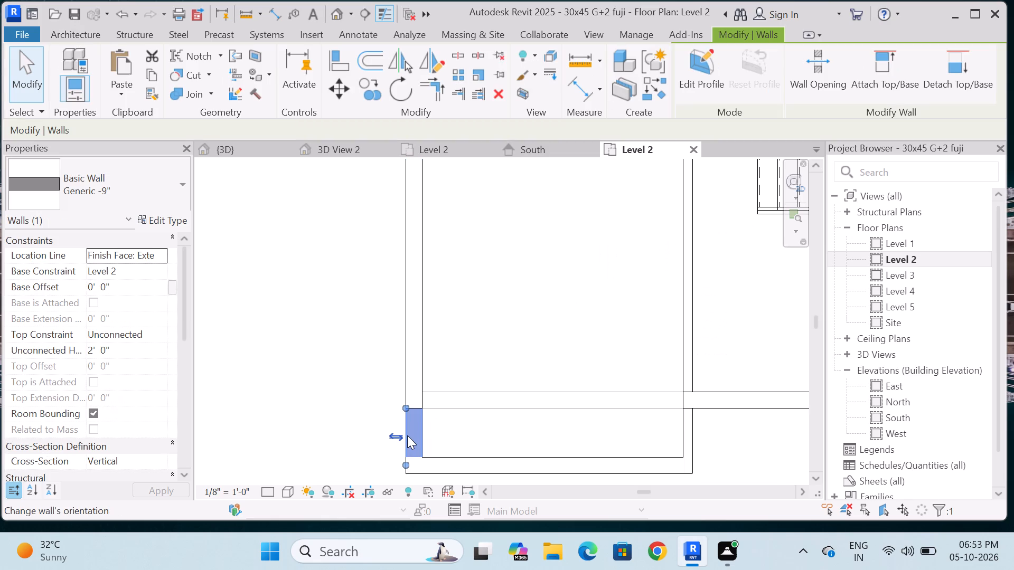
{"action": "scroll", "coordinate": [463, 240], "scroll_direction": "down", "scroll_amount": 4}
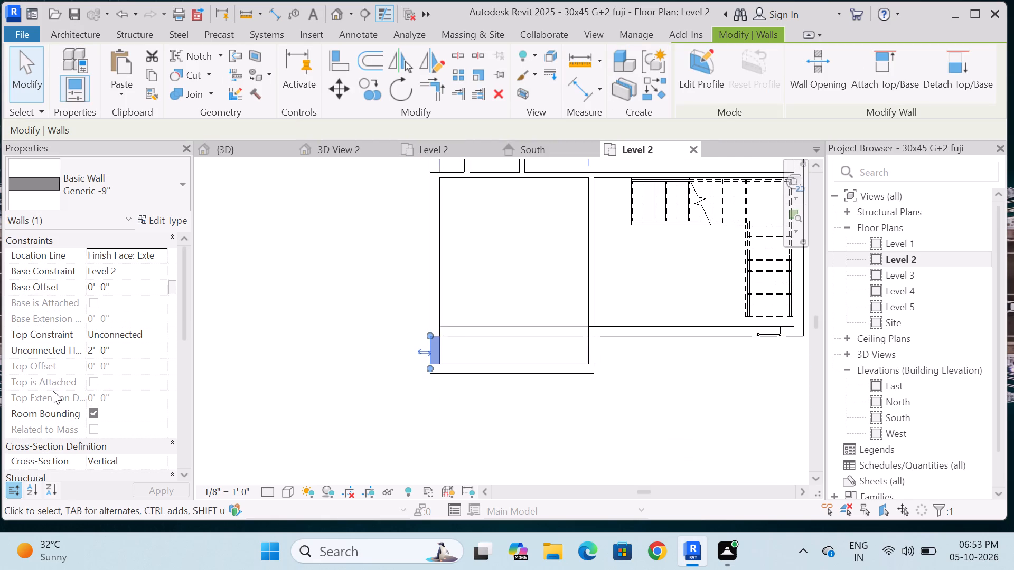
{"action": "left_click", "coordinate": [139, 355]}
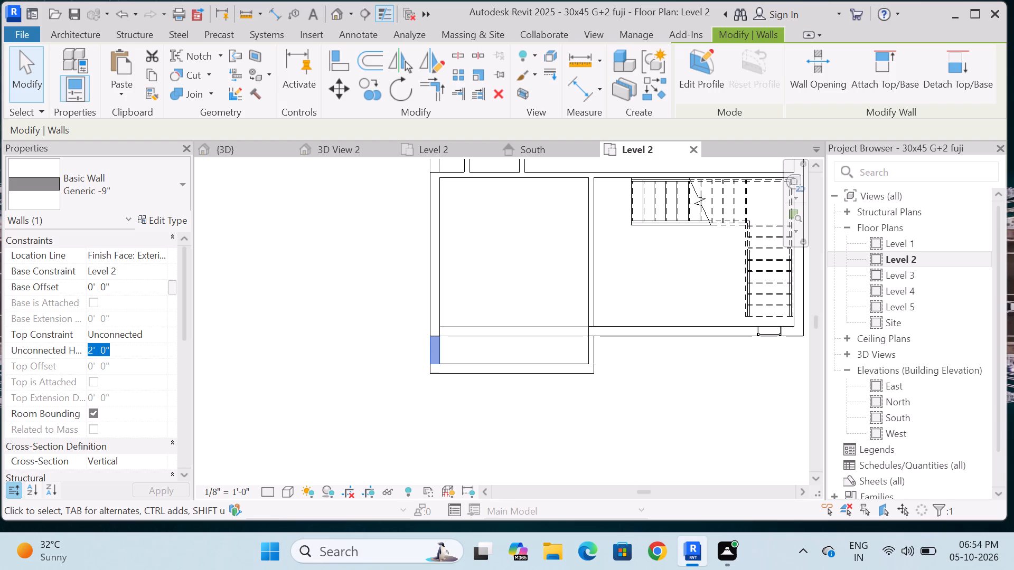
{"action": "key", "text": "Escape"}
{"action": "left_click", "coordinate": [243, 152]}
{"action": "key", "text": "Escape"}
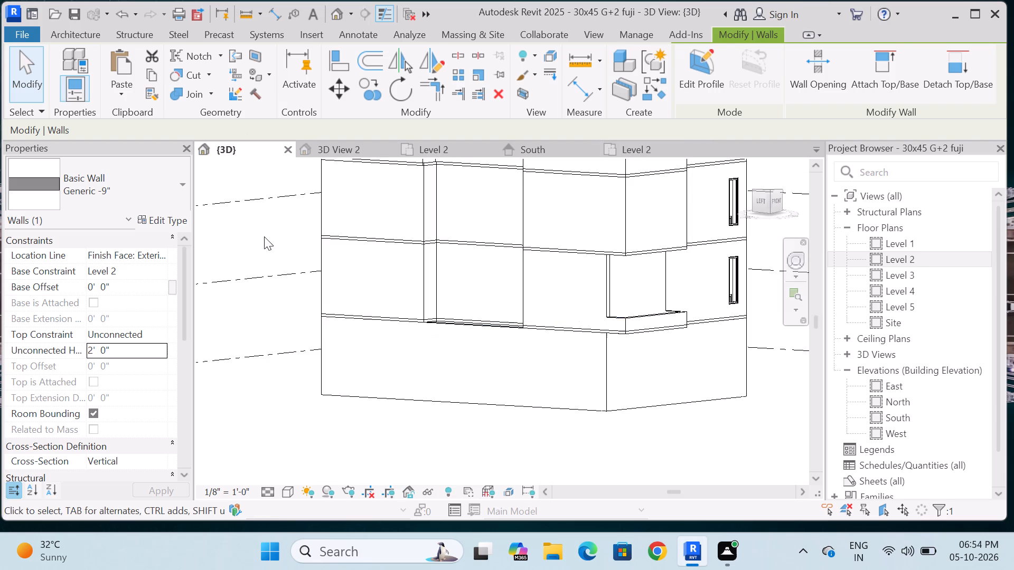
Examine the front façade and the low wall around the Level 2 front projection in the 3D model.
{"action": "scroll", "coordinate": [377, 444], "scroll_direction": "down", "scroll_amount": 2}
{"action": "middle_click_drag", "start_coordinate": [364, 441], "coordinate": [307, 443], "text": "shift"}
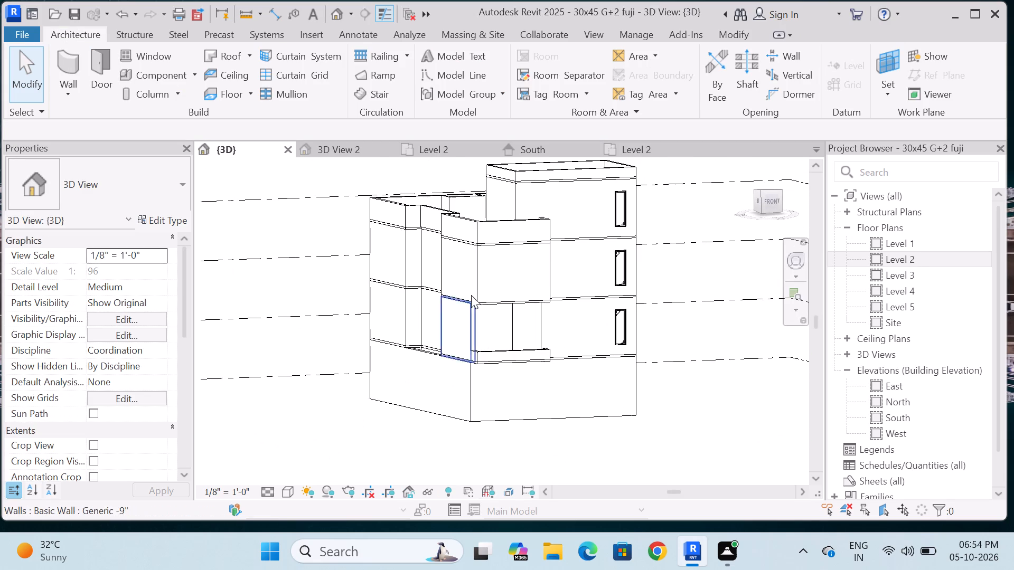
{"action": "scroll", "coordinate": [444, 275], "scroll_direction": "down", "scroll_amount": 1}
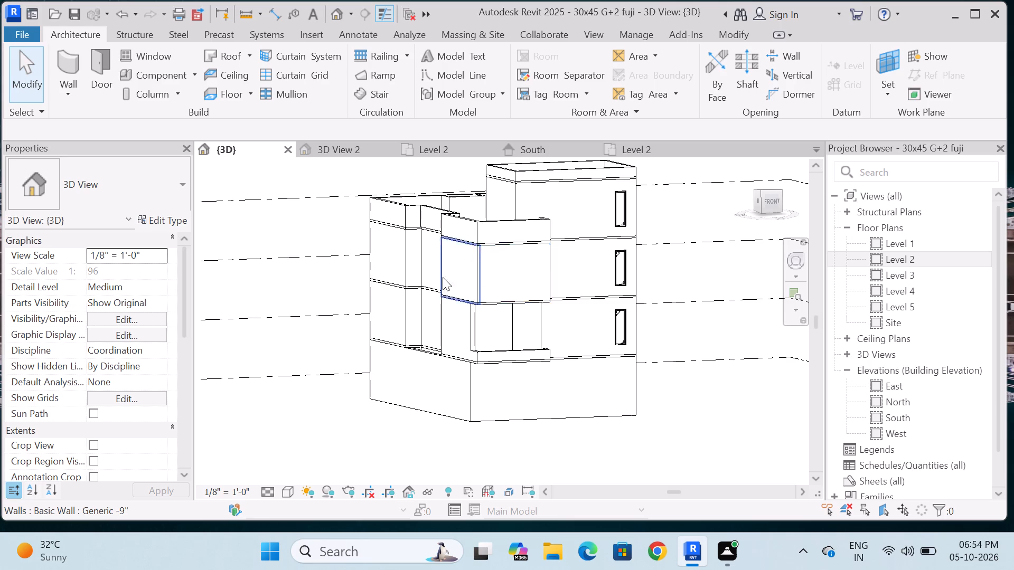
{"action": "scroll", "coordinate": [443, 277], "scroll_direction": "down", "scroll_amount": 2}
{"action": "scroll", "coordinate": [473, 349], "scroll_direction": "up", "scroll_amount": 5}
{"action": "middle_click_drag", "start_coordinate": [504, 419], "coordinate": [459, 425], "text": "shift"}
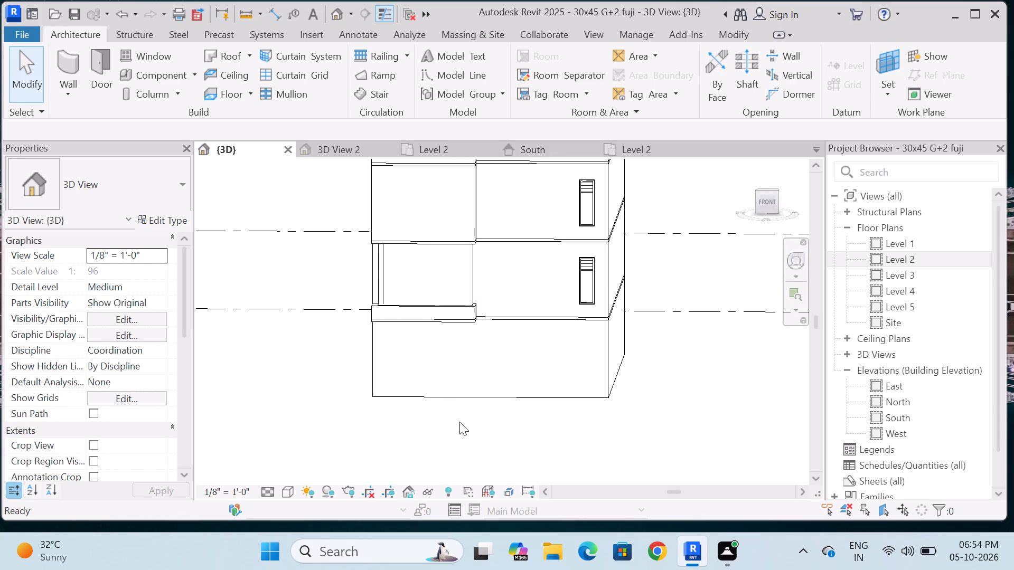
{"action": "scroll", "coordinate": [503, 328], "scroll_direction": "down", "scroll_amount": 3}
{"action": "middle_click_drag", "start_coordinate": [511, 357], "coordinate": [522, 344]}
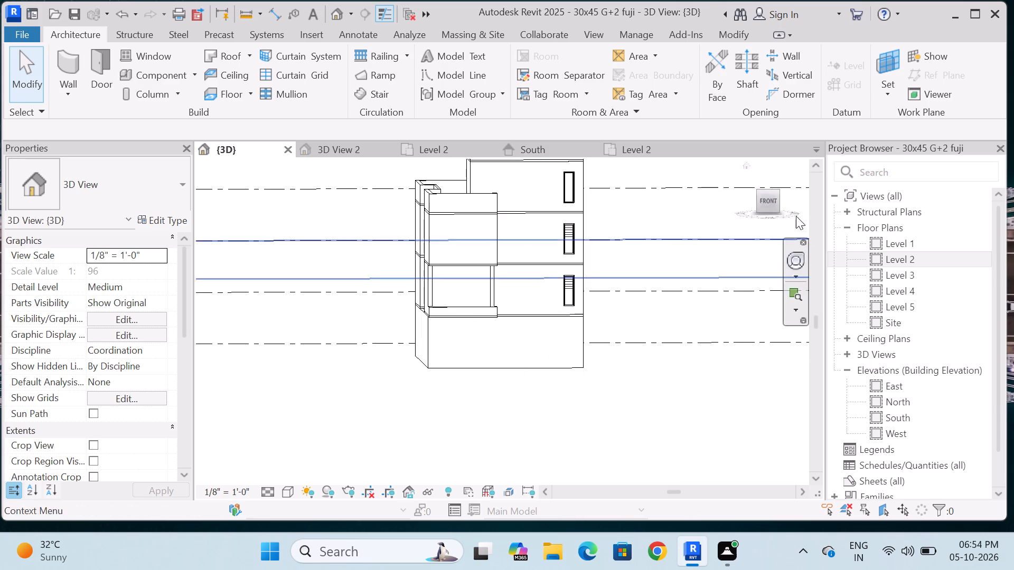
{"action": "left_click", "coordinate": [772, 199]}
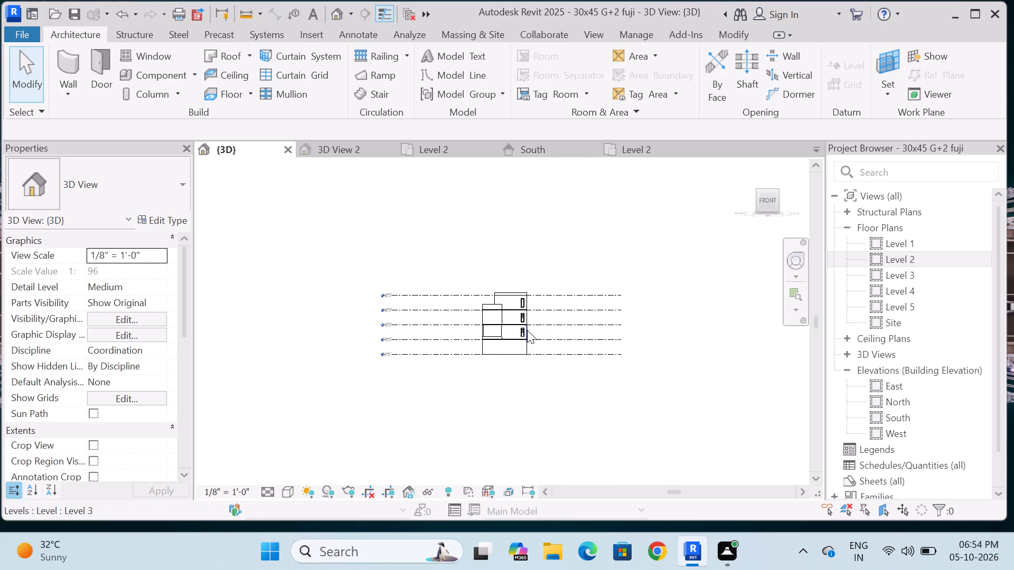
{"action": "scroll", "coordinate": [497, 344], "scroll_direction": "up", "scroll_amount": 13}
{"action": "scroll", "coordinate": [457, 376], "scroll_direction": "up", "scroll_amount": 1}
{"action": "scroll", "coordinate": [458, 377], "scroll_direction": "down", "scroll_amount": 4}
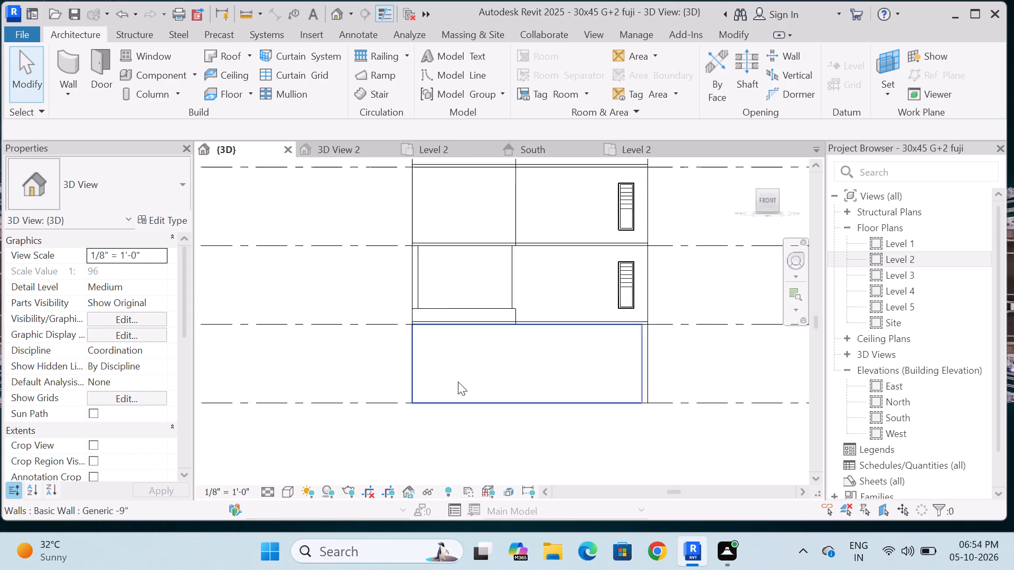
{"action": "scroll", "coordinate": [471, 315], "scroll_direction": "up", "scroll_amount": 5}
{"action": "scroll", "coordinate": [472, 315], "scroll_direction": "down", "scroll_amount": 4}
Set the unconnected height of the short Generic - 5" side wall on the Level 2 front projection to 3'.
{"action": "middle_click_drag", "start_coordinate": [477, 318], "coordinate": [446, 334], "text": "shift"}
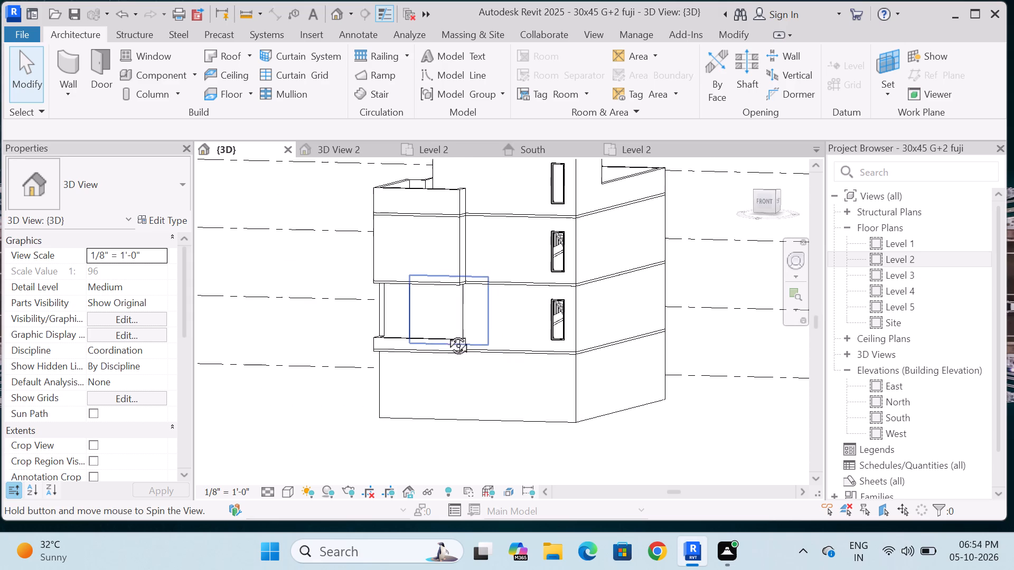
{"action": "middle_click_drag", "start_coordinate": [446, 334], "coordinate": [453, 346], "text": "shift"}
{"action": "scroll", "coordinate": [467, 353], "scroll_direction": "up", "scroll_amount": 9}
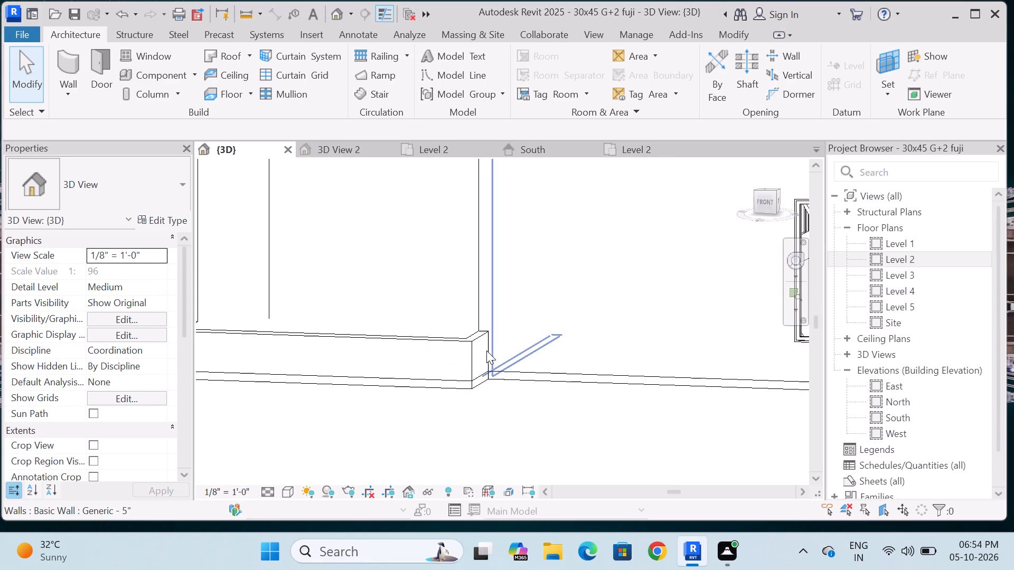
{"action": "left_click", "coordinate": [486, 350]}
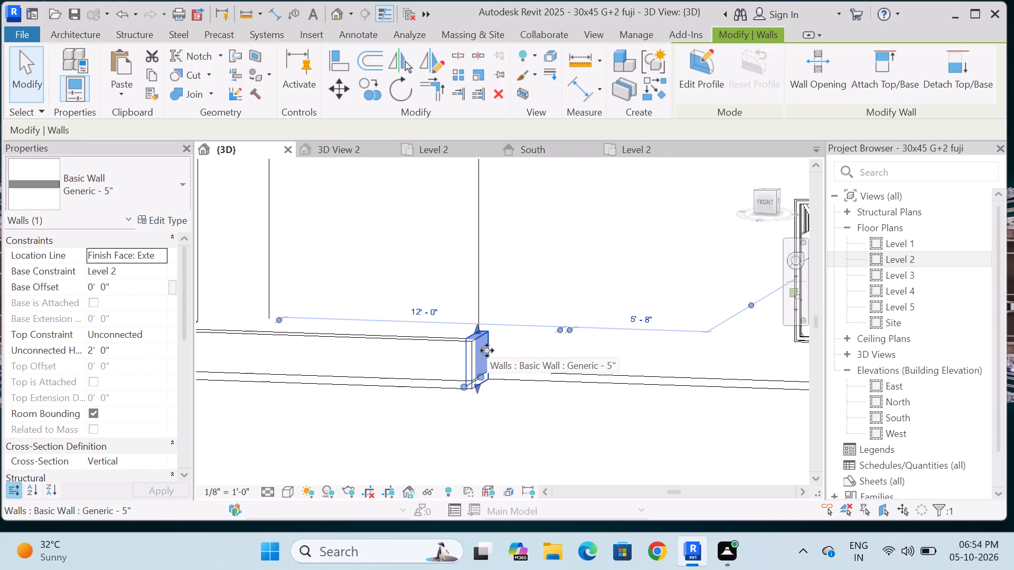
{"action": "left_click", "coordinate": [144, 347]}
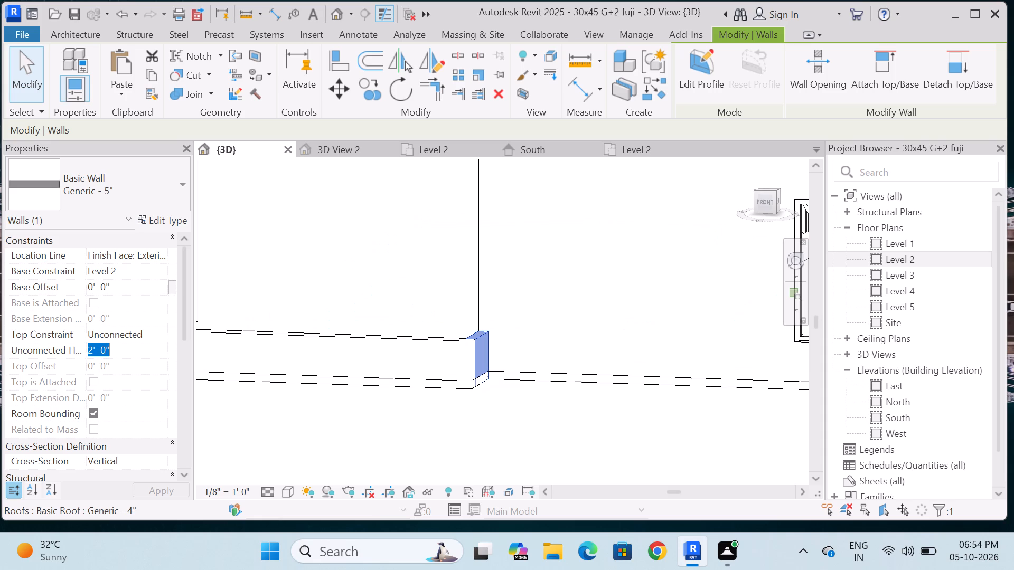
{"action": "key", "text": "BackSpace"}
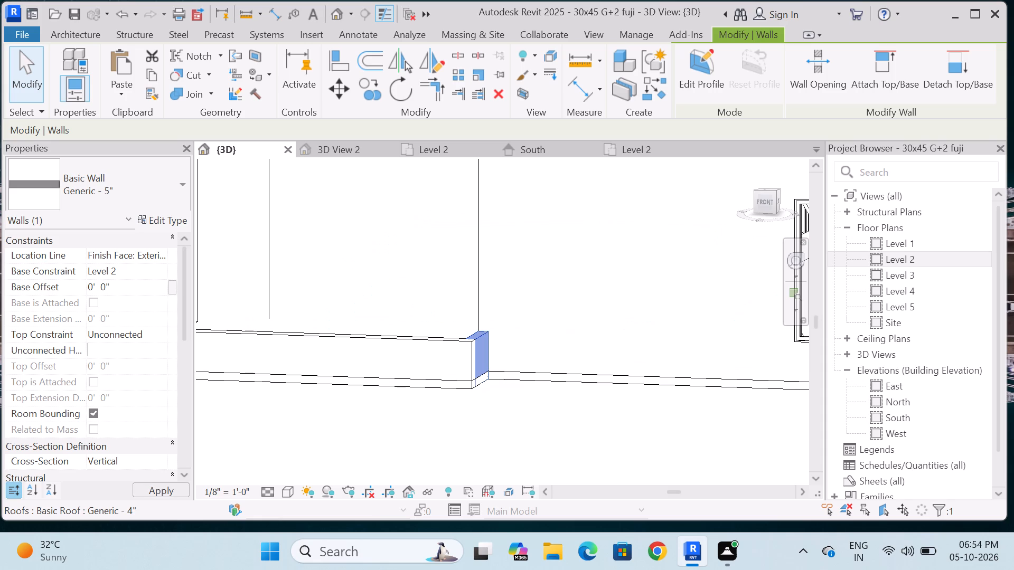
{"action": "type", "text": "3'"}
{"action": "key", "text": "Return"}
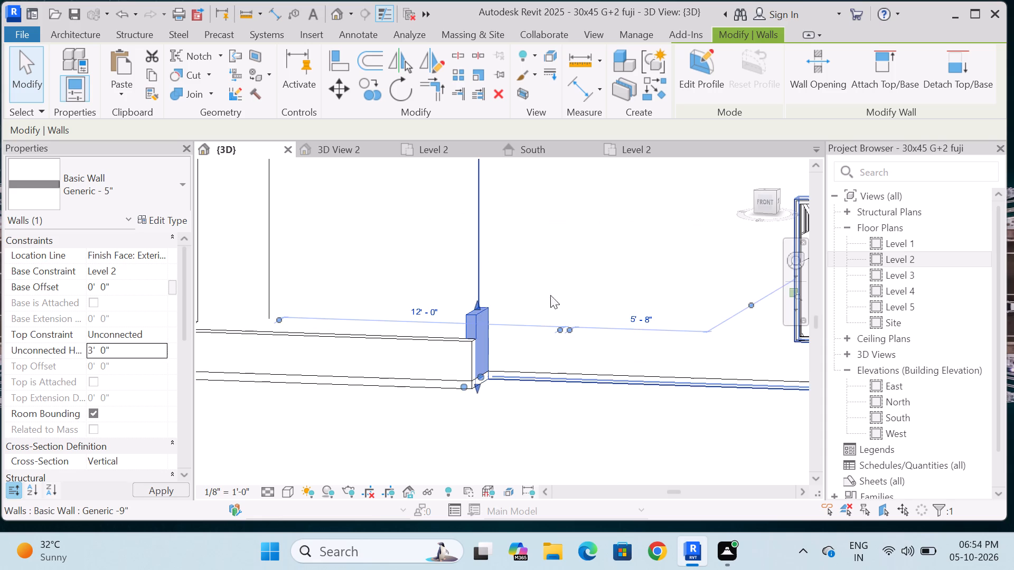
{"action": "key", "text": "Escape"}
Examine the front façade and the low walls of the Level 2 front projection in the 3D model.
{"action": "scroll", "coordinate": [578, 237], "scroll_direction": "down", "scroll_amount": 9}
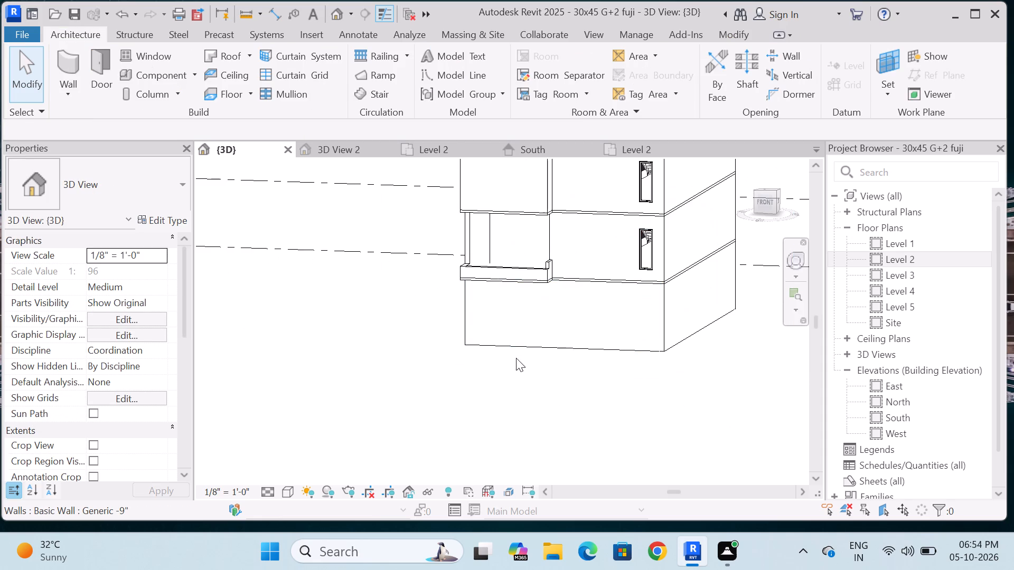
{"action": "middle_click_drag", "start_coordinate": [516, 358], "coordinate": [542, 347], "text": "shift"}
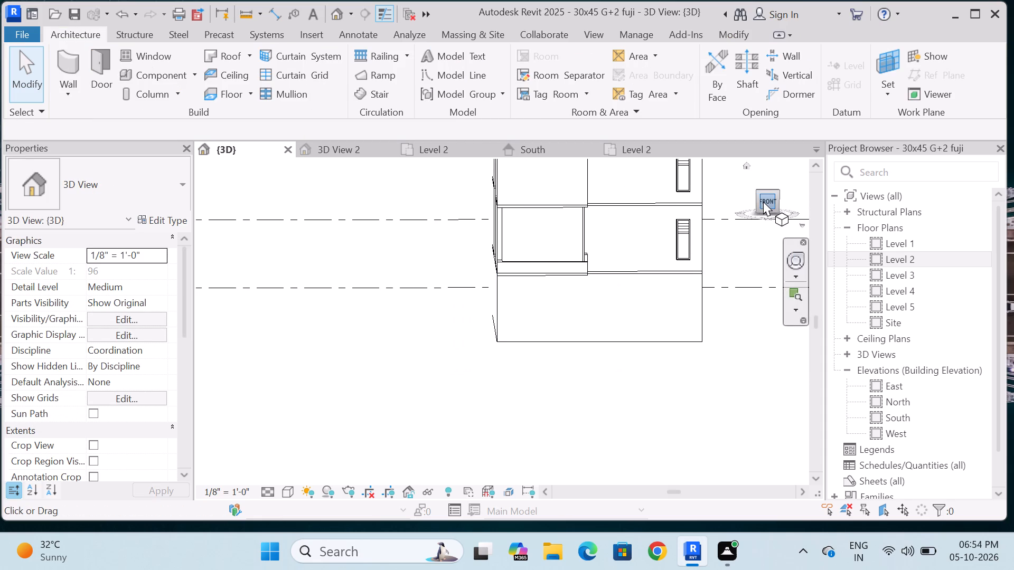
{"action": "left_click", "coordinate": [763, 201]}
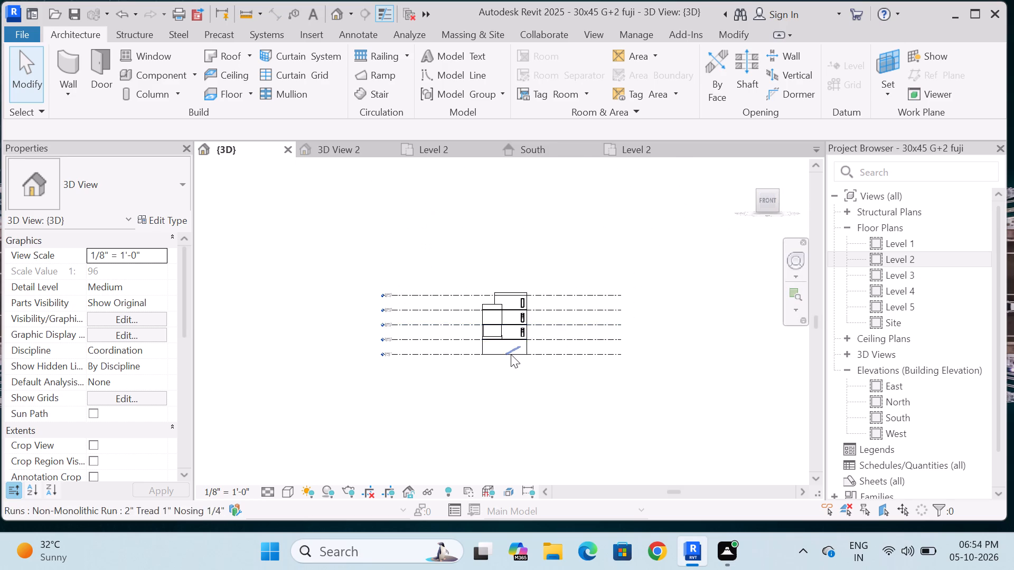
{"action": "scroll", "coordinate": [510, 354], "scroll_direction": "up", "scroll_amount": 16}
{"action": "scroll", "coordinate": [453, 321], "scroll_direction": "down", "scroll_amount": 5}
{"action": "scroll", "coordinate": [431, 296], "scroll_direction": "up", "scroll_amount": 5}
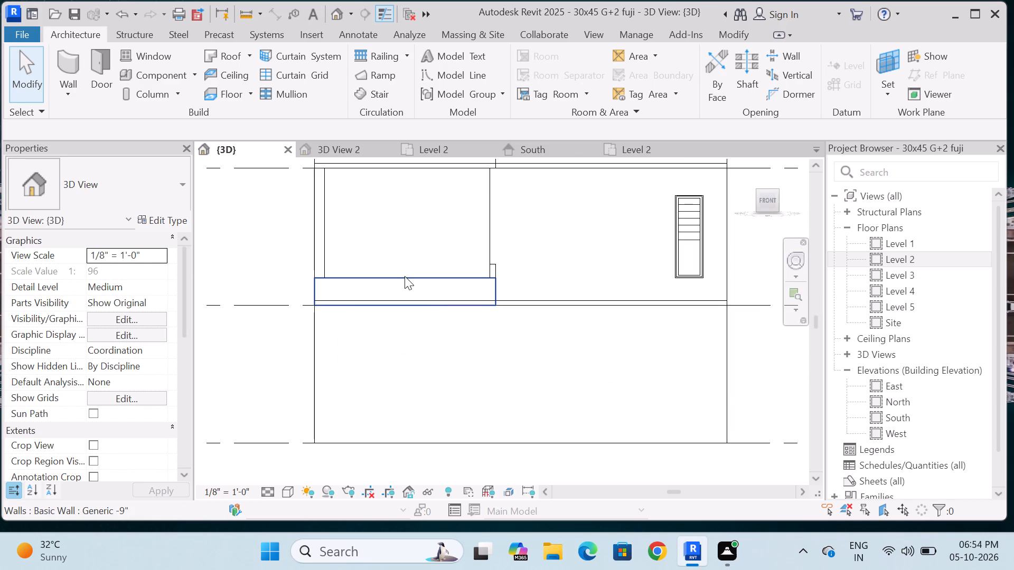
{"action": "scroll", "coordinate": [531, 287], "scroll_direction": "down", "scroll_amount": 5}
{"action": "scroll", "coordinate": [445, 278], "scroll_direction": "up", "scroll_amount": 5}
{"action": "scroll", "coordinate": [514, 296], "scroll_direction": "down", "scroll_amount": 4}
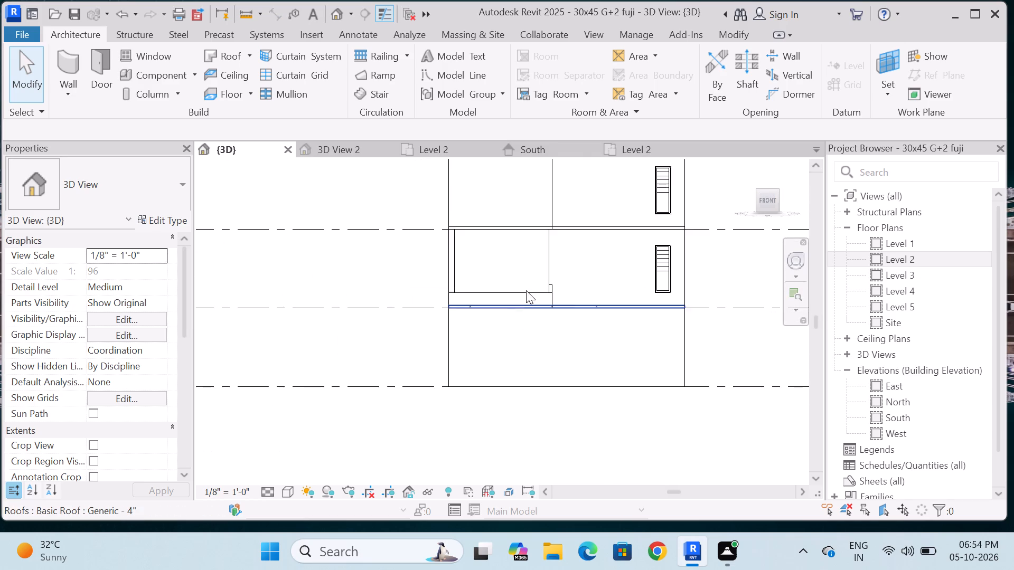
{"action": "scroll", "coordinate": [526, 290], "scroll_direction": "up", "scroll_amount": 5}
Switch to the reference 30x45 G+2 project and open its South elevation.
{"action": "left_click", "coordinate": [354, 146]}
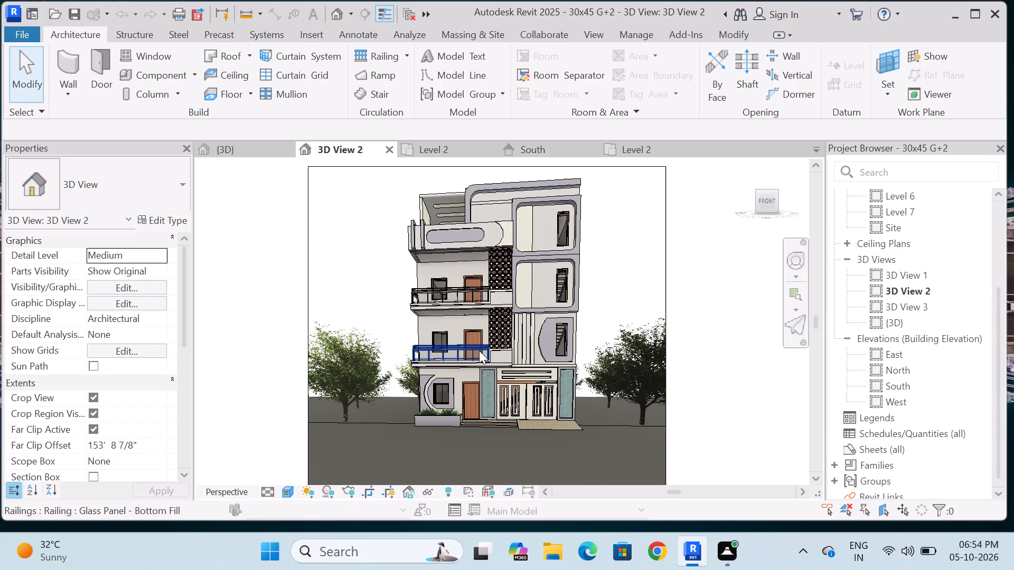
{"action": "scroll", "coordinate": [920, 290], "scroll_direction": "up", "scroll_amount": 3}
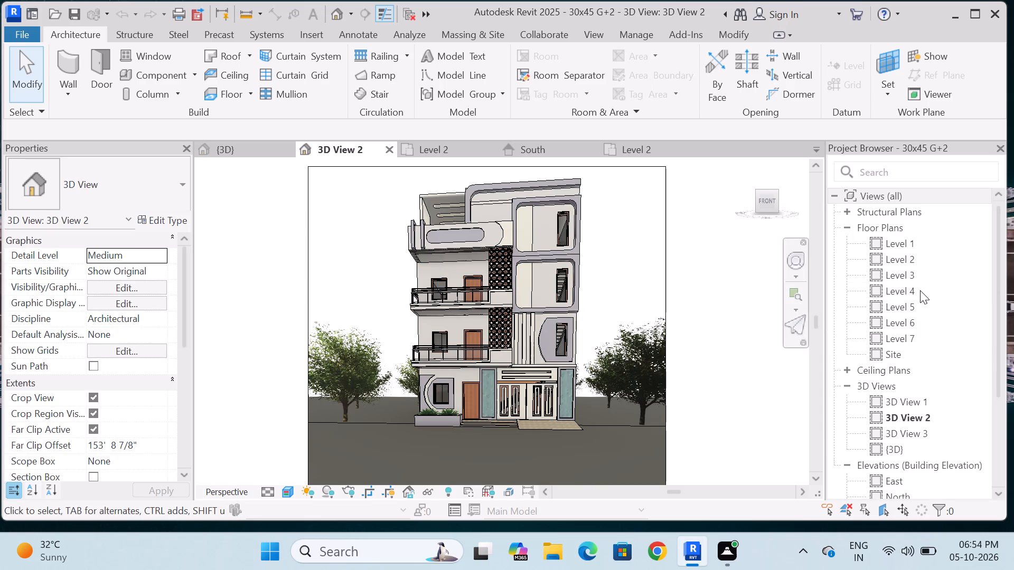
{"action": "scroll", "coordinate": [919, 345], "scroll_direction": "down", "scroll_amount": 2}
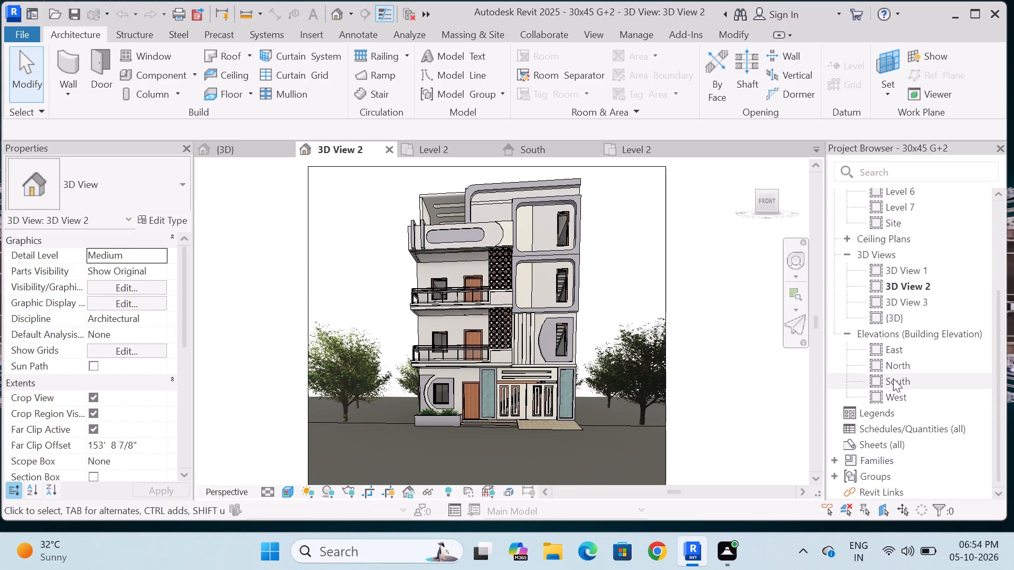
{"action": "double_click", "coordinate": [916, 377]}
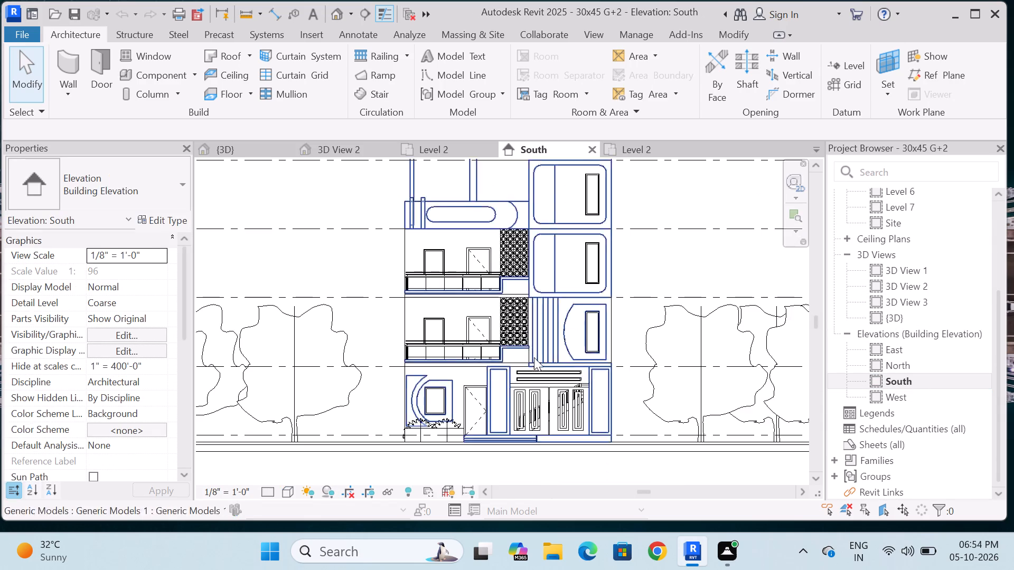
Measure the vertical distance from the first-floor slab underside to the balcony railing base in the reference South elevation.
{"action": "scroll", "coordinate": [508, 350], "scroll_direction": "up", "scroll_amount": 11}
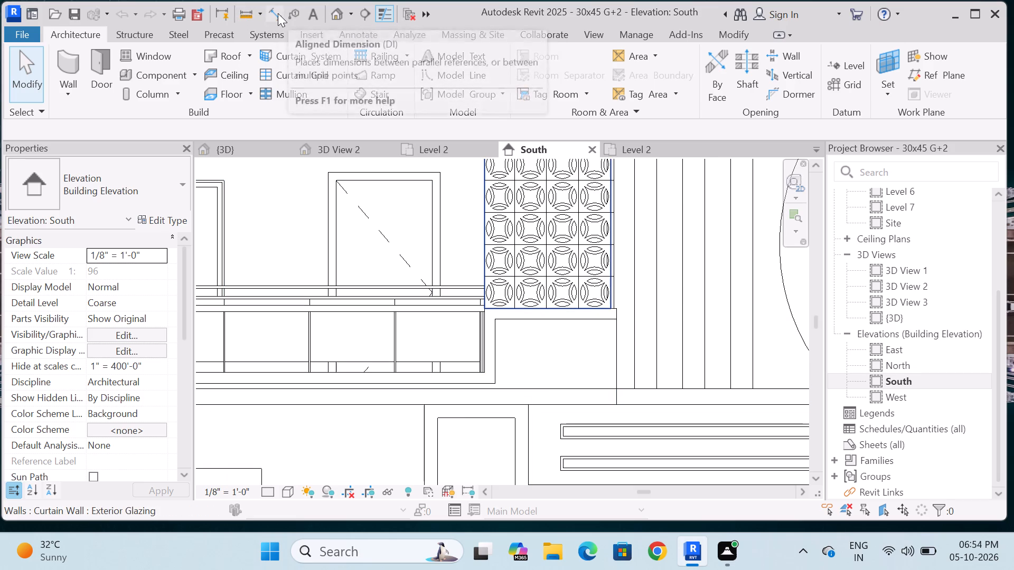
{"action": "left_click", "coordinate": [278, 13]}
{"action": "scroll", "coordinate": [590, 164], "scroll_direction": "down", "scroll_amount": 3}
{"action": "scroll", "coordinate": [509, 348], "scroll_direction": "up", "scroll_amount": 10}
{"action": "scroll", "coordinate": [517, 350], "scroll_direction": "down", "scroll_amount": 5}
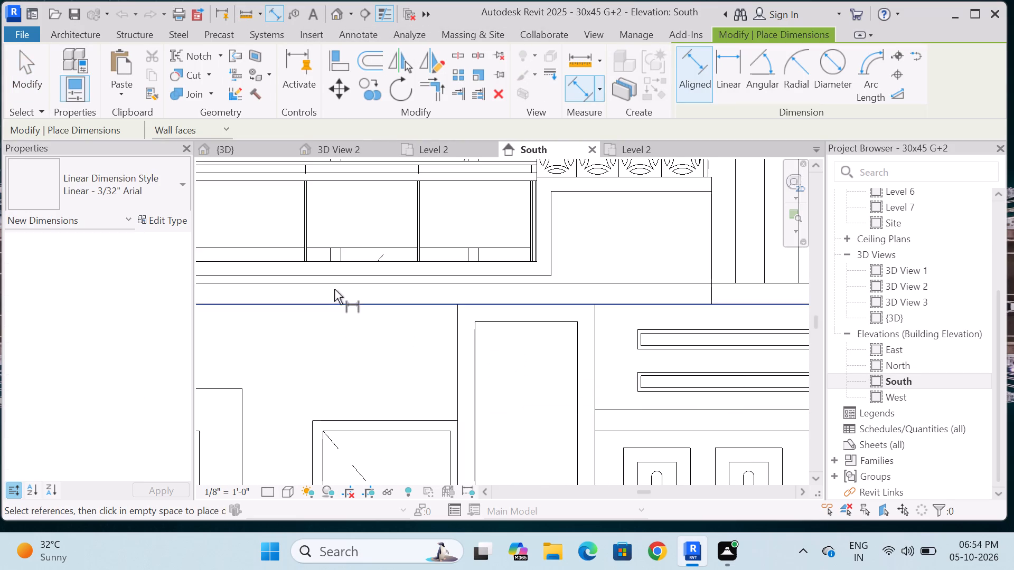
{"action": "left_click", "coordinate": [407, 298]}
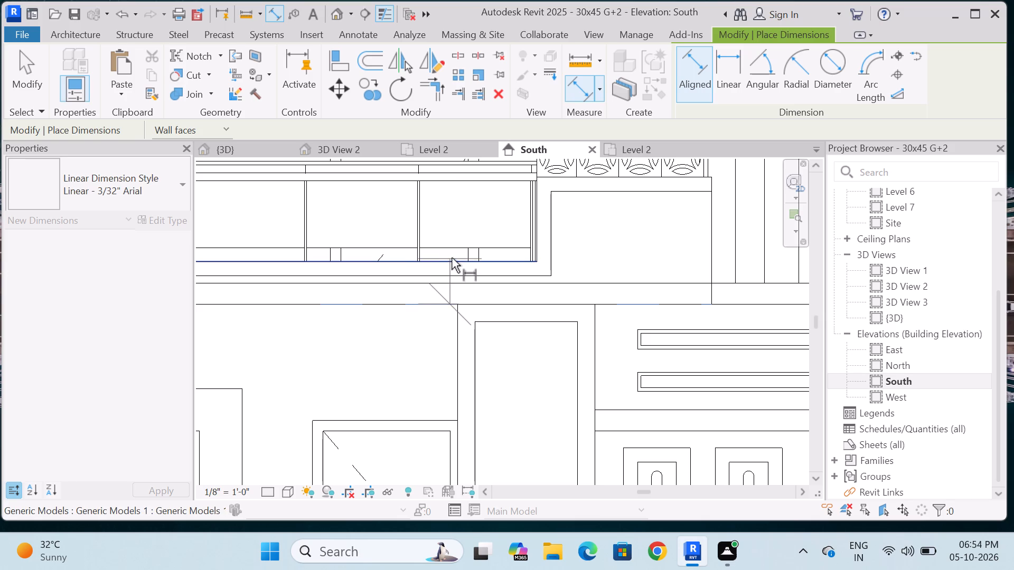
{"action": "left_click", "coordinate": [454, 262]}
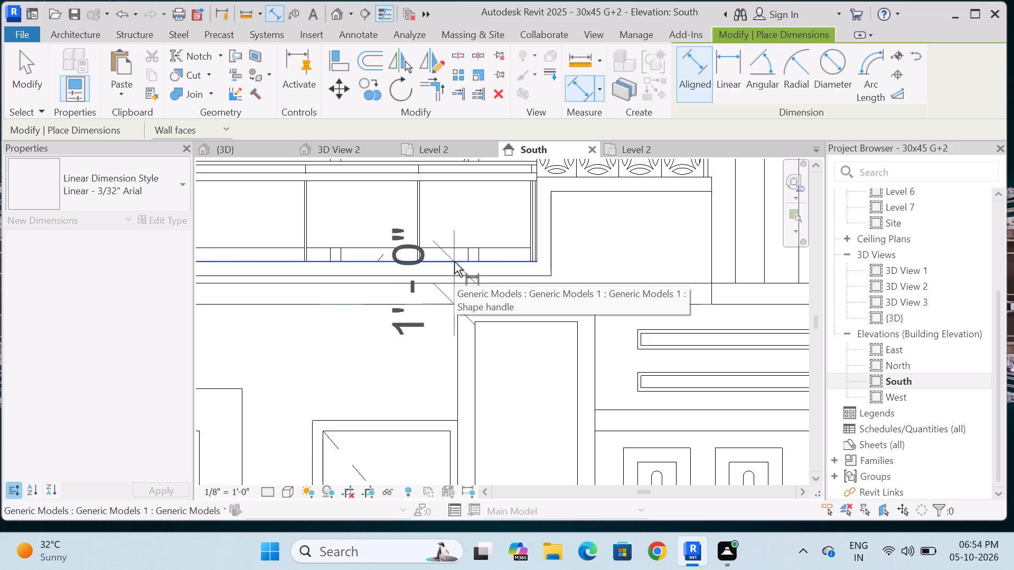
{"action": "scroll", "coordinate": [454, 262], "scroll_direction": "down", "scroll_amount": 3}
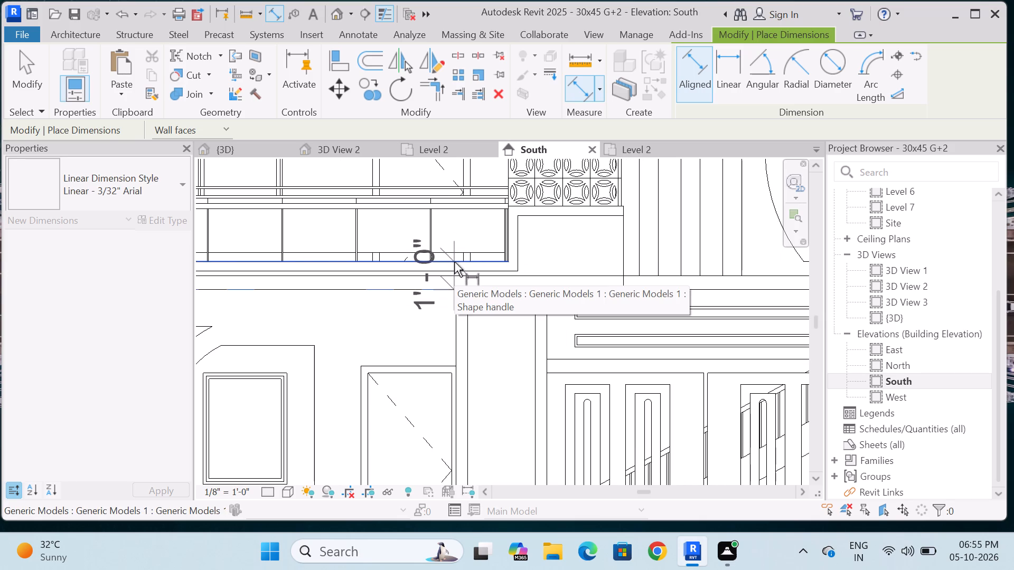
{"action": "key", "text": "Escape"}
{"action": "scroll", "coordinate": [501, 276], "scroll_direction": "down", "scroll_amount": 13}
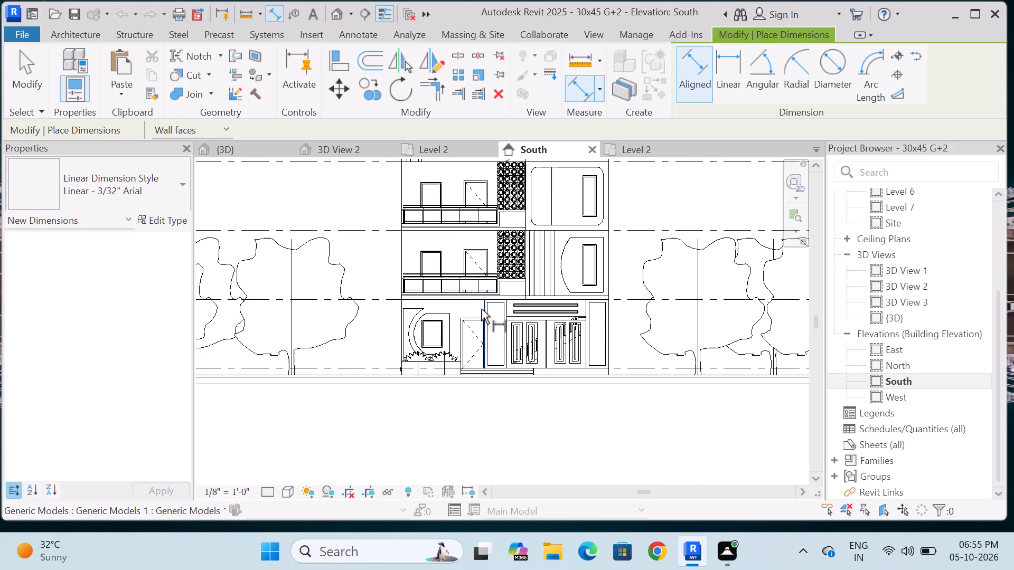
{"action": "scroll", "coordinate": [489, 273], "scroll_direction": "up", "scroll_amount": 4}
{"action": "scroll", "coordinate": [480, 292], "scroll_direction": "down", "scroll_amount": 4}
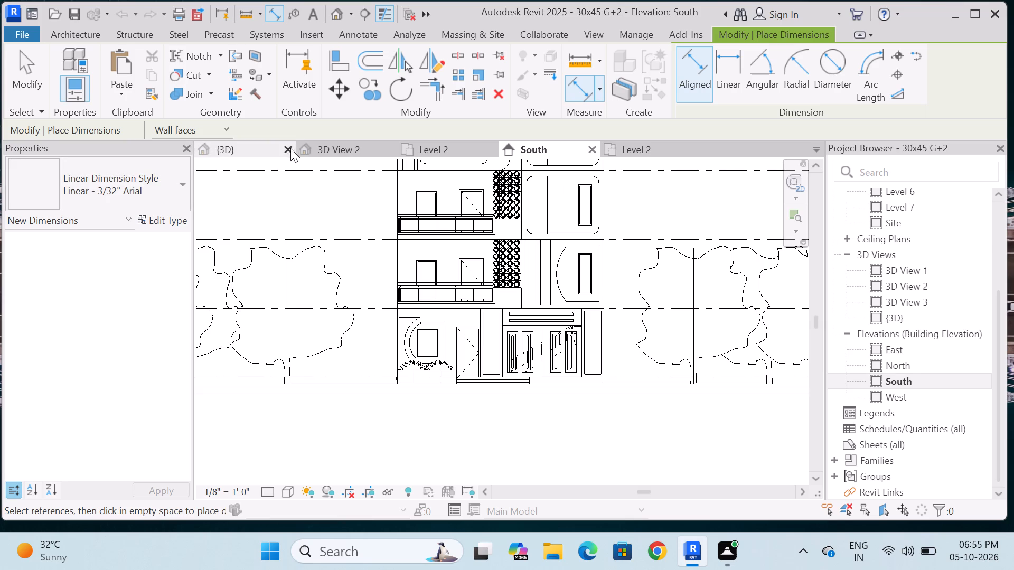
Return to the 30x45 G+2 fuji model and open the Level 2 floor plan at the front projection.
{"action": "left_click", "coordinate": [254, 146]}
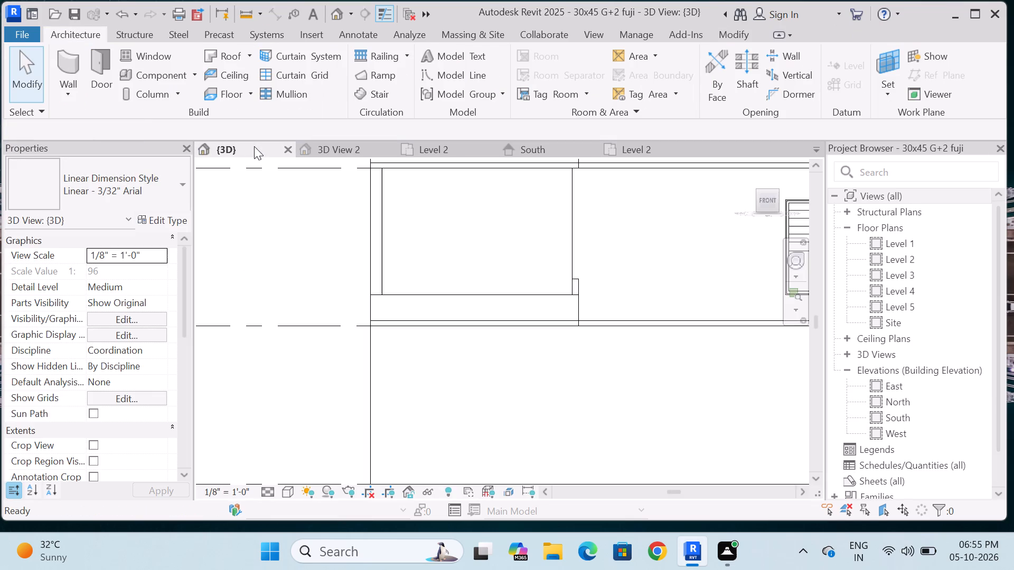
{"action": "scroll", "coordinate": [338, 270], "scroll_direction": "down", "scroll_amount": 4}
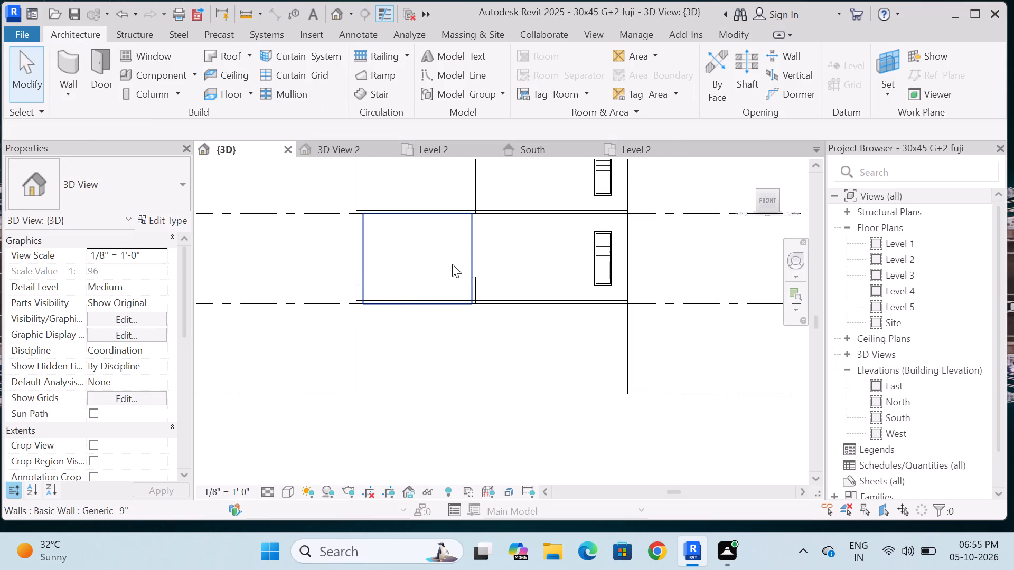
{"action": "scroll", "coordinate": [745, 317], "scroll_direction": "down", "scroll_amount": 5}
{"action": "scroll", "coordinate": [432, 289], "scroll_direction": "down", "scroll_amount": 2}
{"action": "scroll", "coordinate": [689, 278], "scroll_direction": "up", "scroll_amount": 4}
{"action": "double_click", "coordinate": [918, 262]}
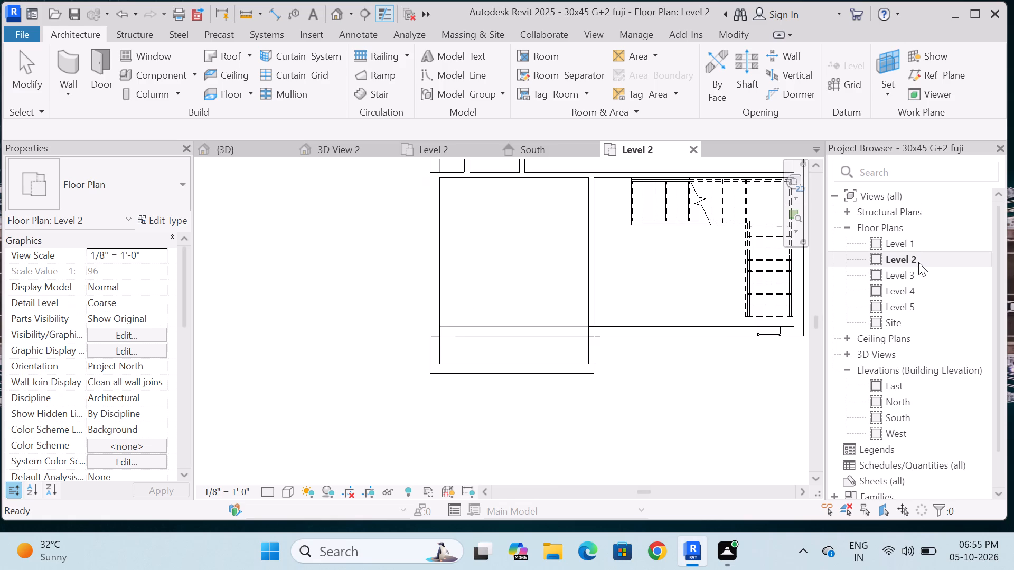
{"action": "scroll", "coordinate": [466, 348], "scroll_direction": "down", "scroll_amount": 4}
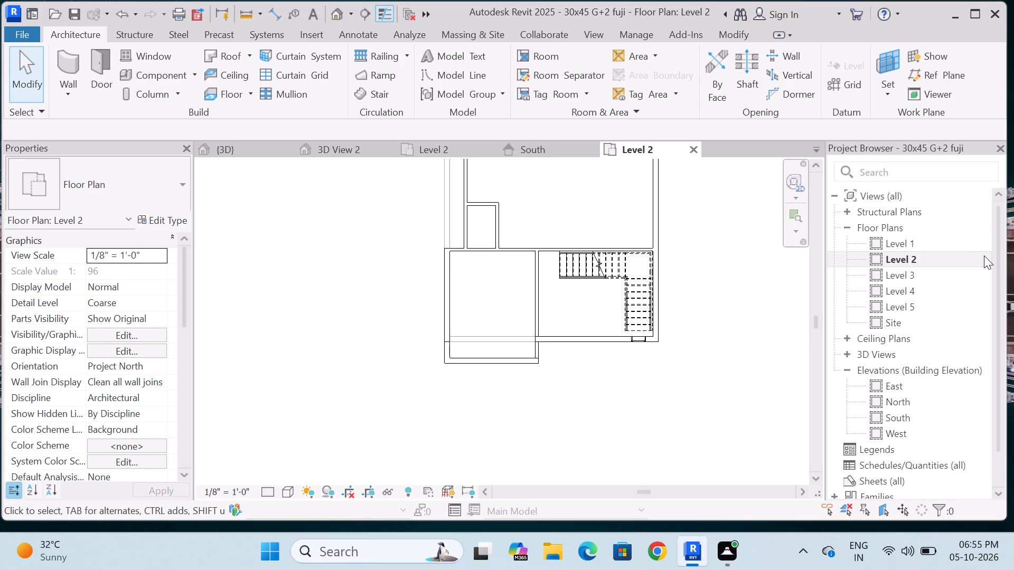
{"action": "double_click", "coordinate": [900, 255]}
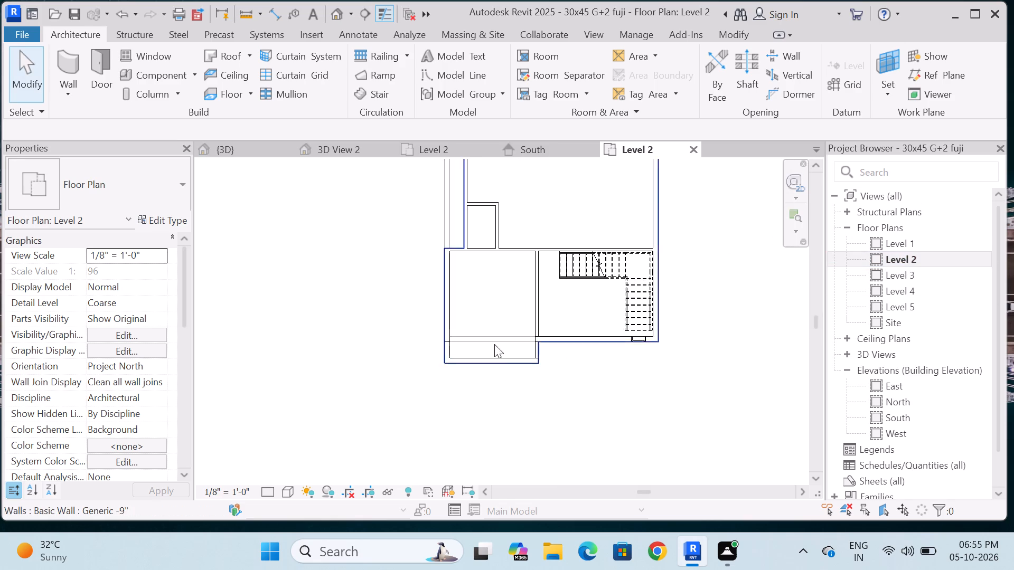
{"action": "scroll", "coordinate": [494, 344], "scroll_direction": "up", "scroll_amount": 6}
{"action": "scroll", "coordinate": [400, 352], "scroll_direction": "down", "scroll_amount": 5}
{"action": "scroll", "coordinate": [462, 319], "scroll_direction": "up", "scroll_amount": 5}
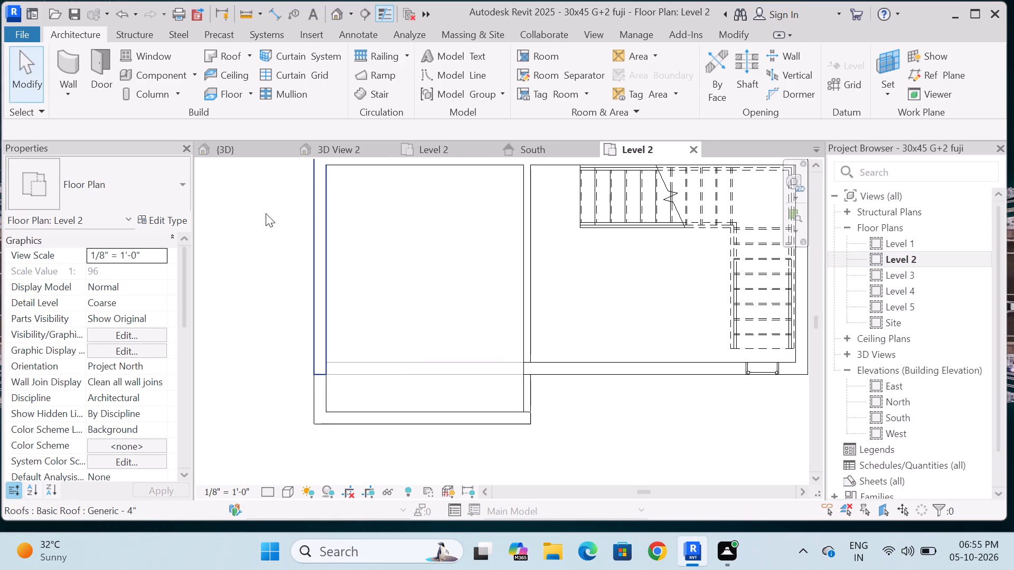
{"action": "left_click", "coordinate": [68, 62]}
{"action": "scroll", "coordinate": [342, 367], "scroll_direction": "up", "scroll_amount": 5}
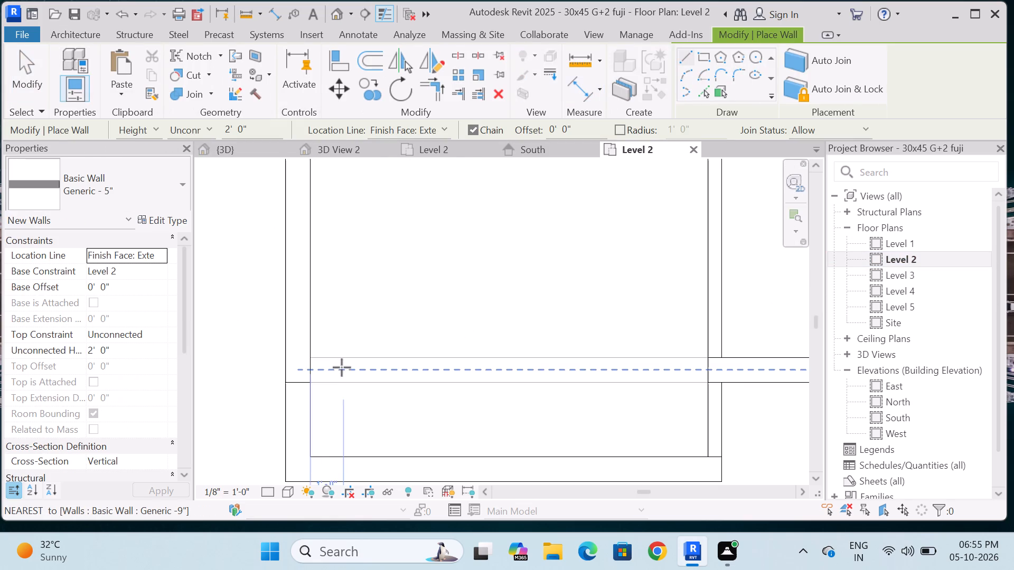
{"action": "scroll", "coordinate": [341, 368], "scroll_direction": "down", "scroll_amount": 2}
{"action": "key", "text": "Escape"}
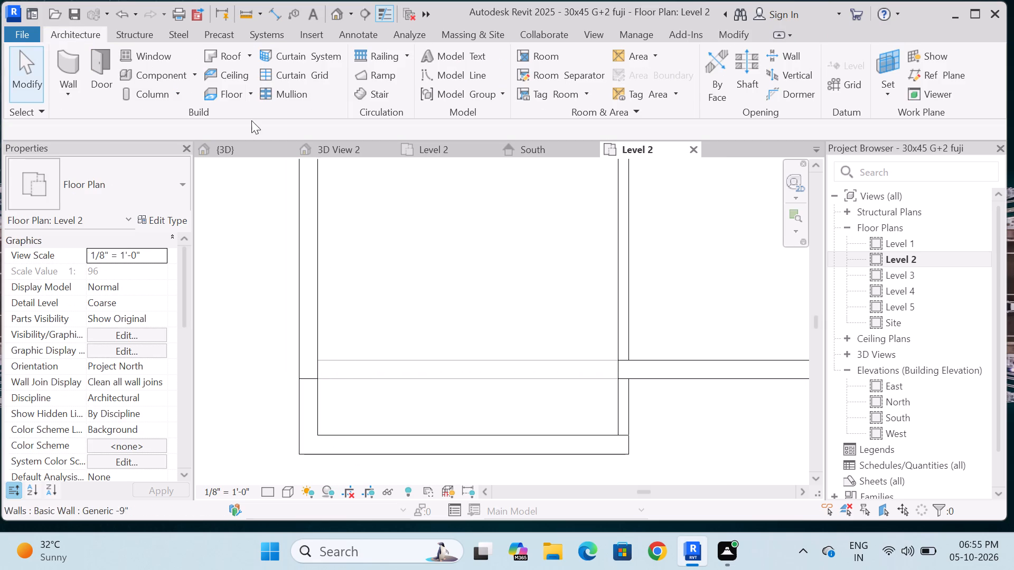
Draw a 10' high Generic -9" wall between the side walls, separating the Level 2 front room from the front projection.
{"action": "left_click", "coordinate": [79, 58]}
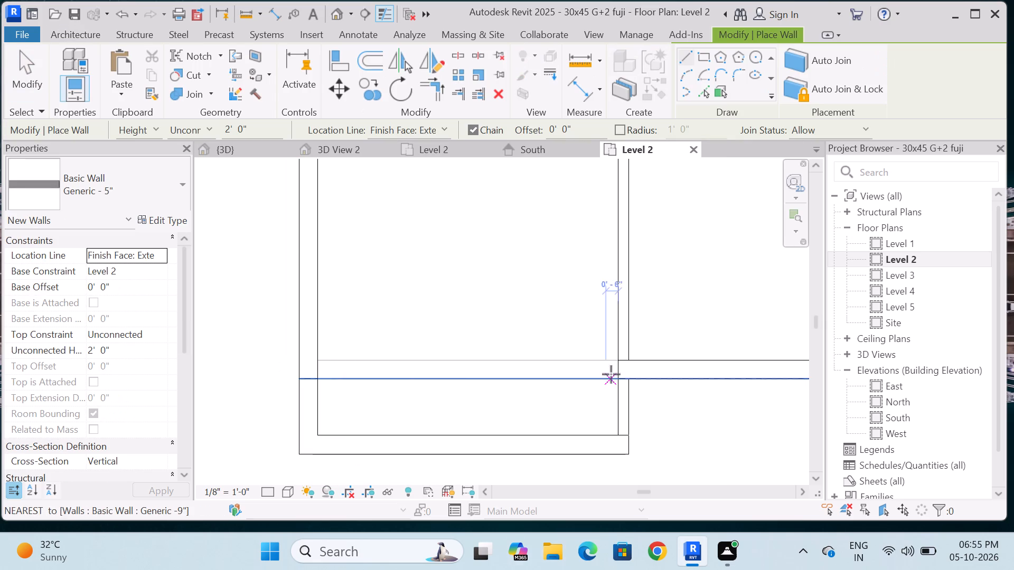
{"action": "left_click", "coordinate": [175, 182]}
{"action": "scroll", "coordinate": [125, 297], "scroll_direction": "up", "scroll_amount": 3}
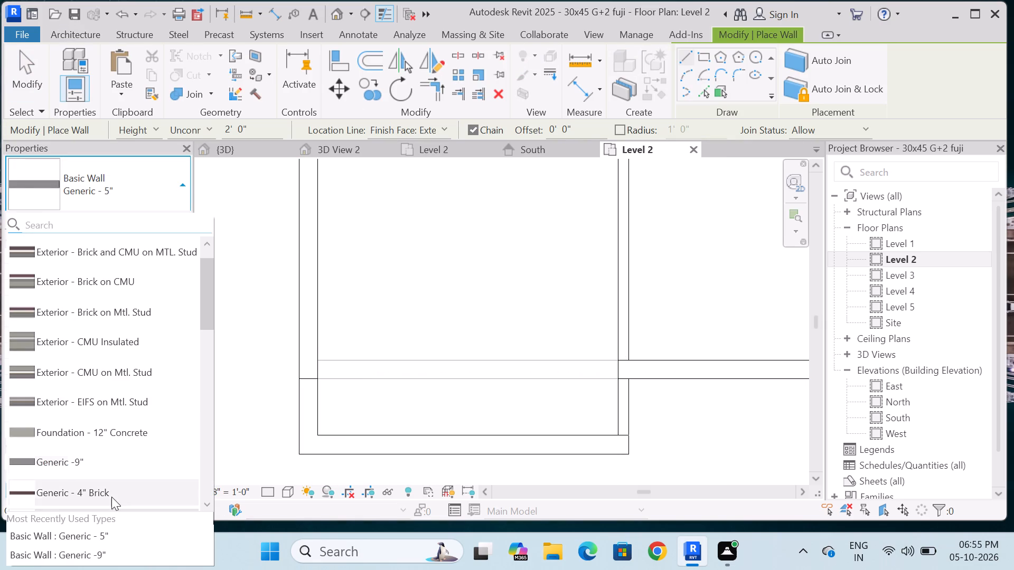
{"action": "left_click", "coordinate": [111, 462]}
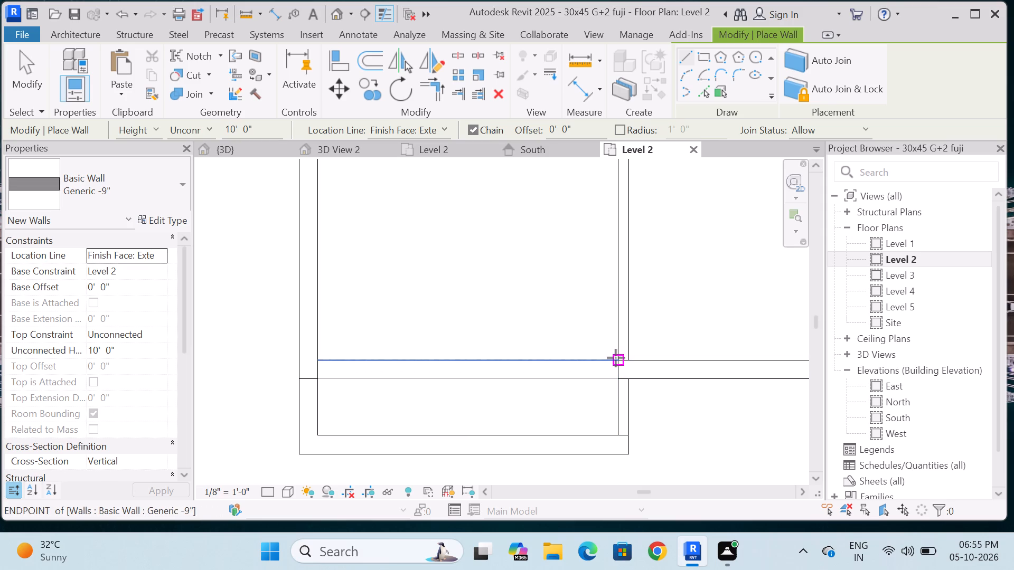
{"action": "left_click", "coordinate": [616, 358]}
{"action": "key", "text": "space"}
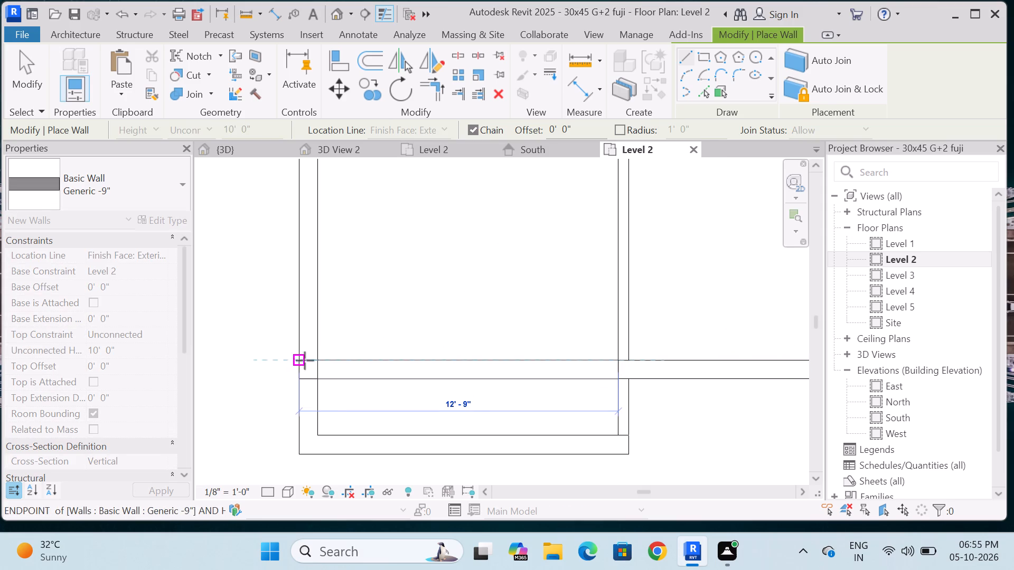
{"action": "left_click", "coordinate": [317, 362]}
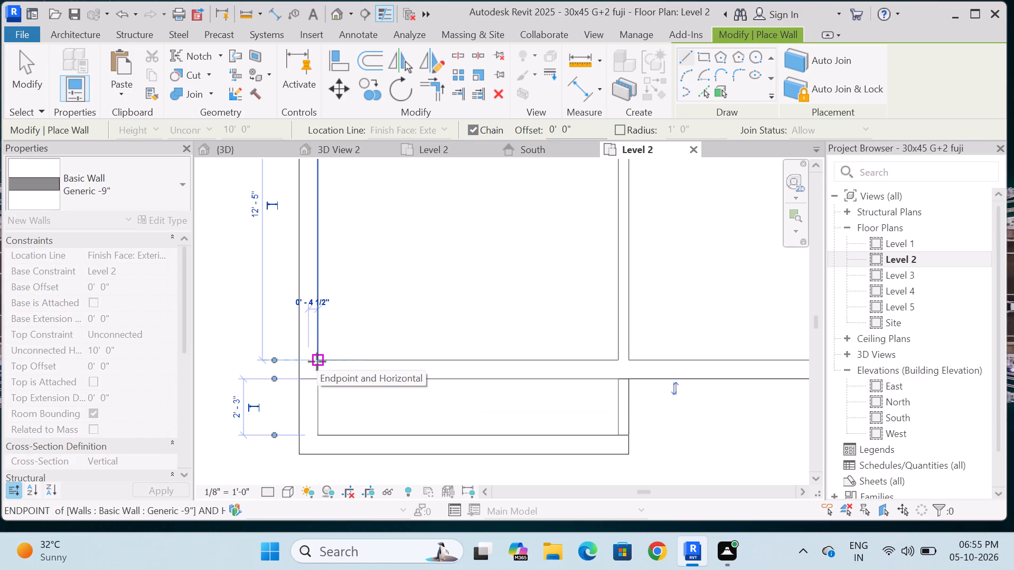
Place a Single-Flush 30" x 84" door in the wall behind the front projection, hinged on its east side and centred 4' from the room's east wall.
{"action": "key", "text": "Escape"}
{"action": "scroll", "coordinate": [429, 311], "scroll_direction": "down", "scroll_amount": 15}
{"action": "scroll", "coordinate": [455, 303], "scroll_direction": "up", "scroll_amount": 5}
{"action": "key", "text": "Escape"}
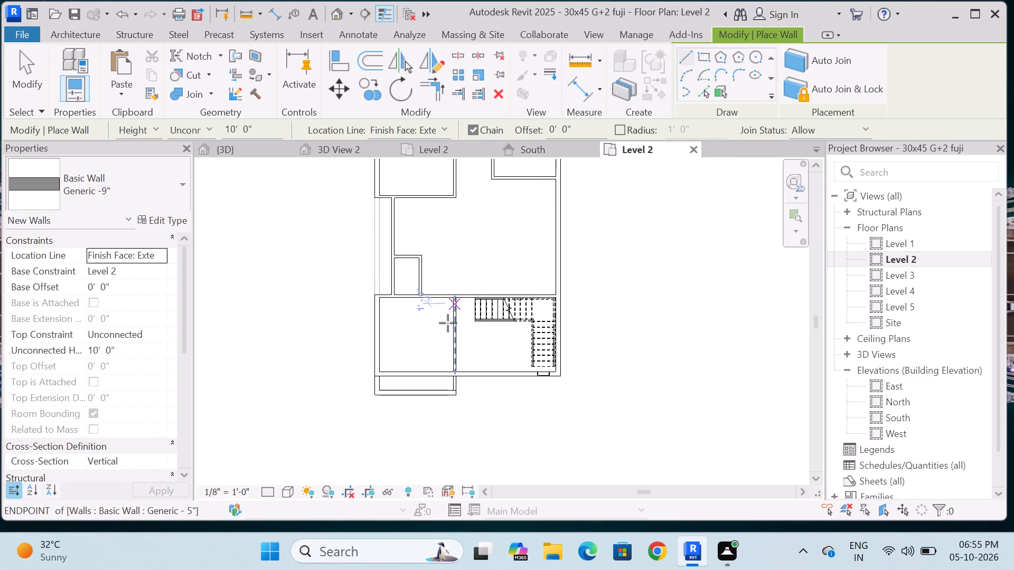
{"action": "left_click", "coordinate": [103, 63]}
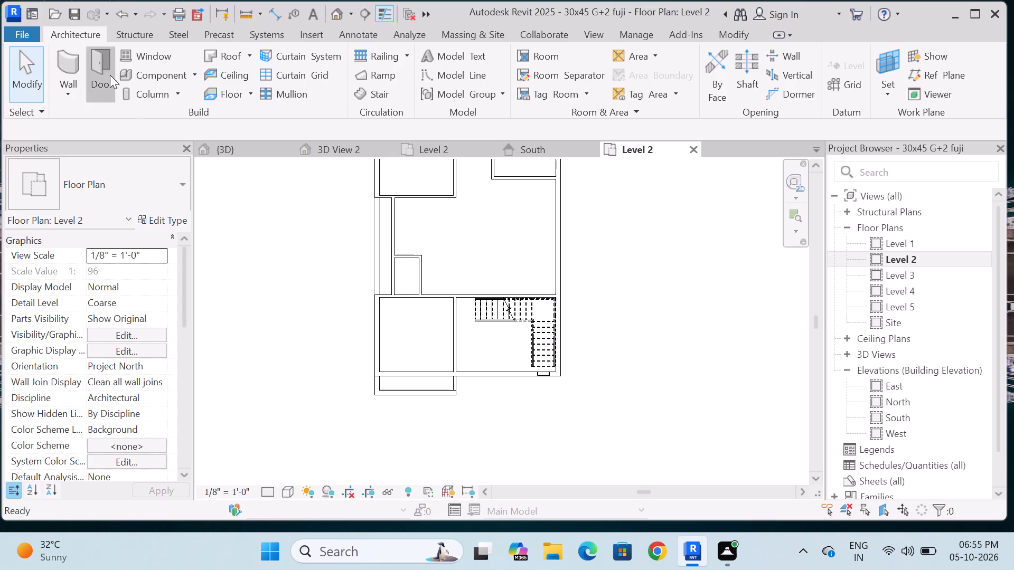
{"action": "left_click", "coordinate": [177, 188]}
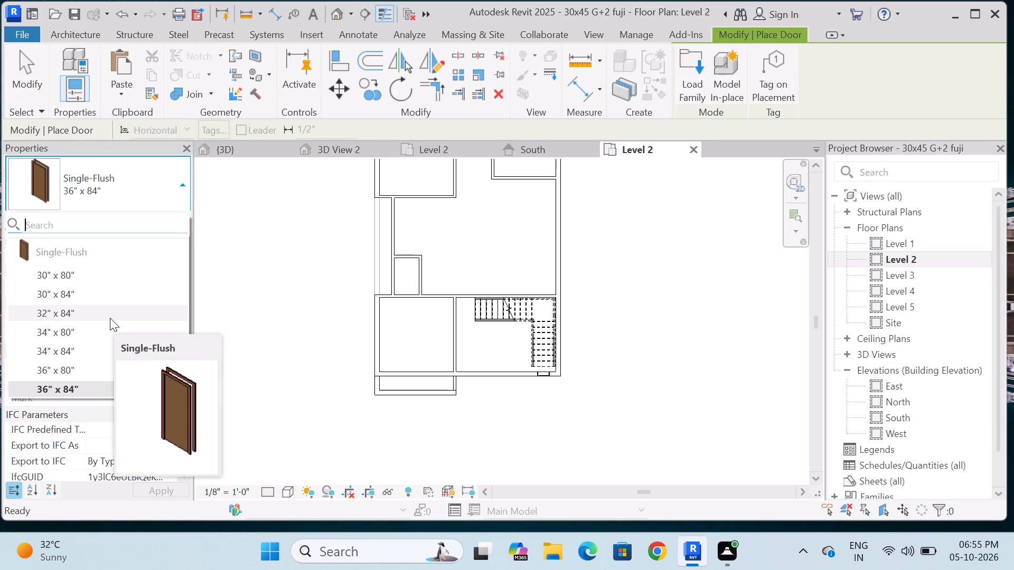
{"action": "left_click", "coordinate": [109, 301]}
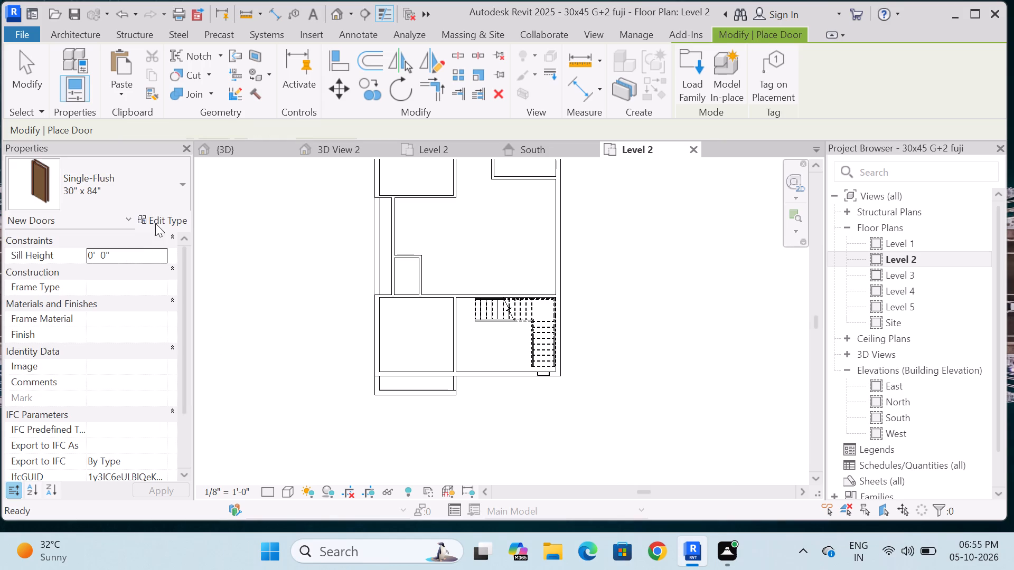
{"action": "left_click", "coordinate": [159, 217]}
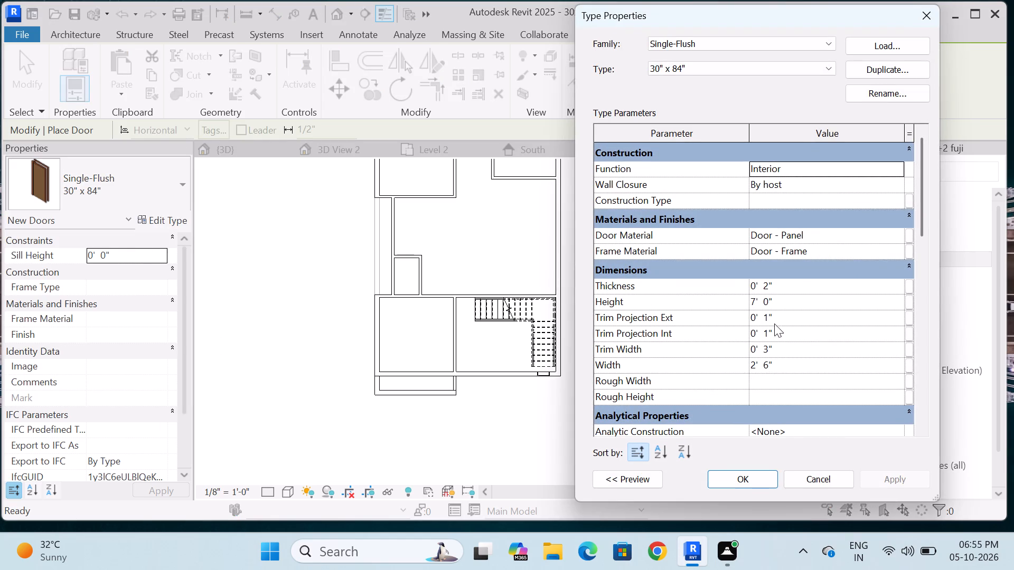
{"action": "left_click", "coordinate": [754, 476]}
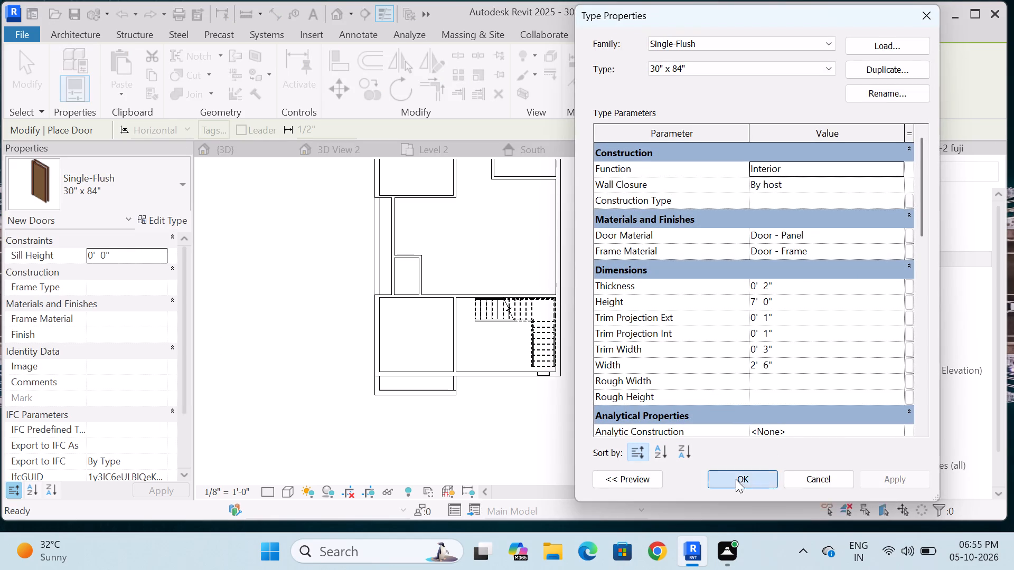
{"action": "scroll", "coordinate": [414, 370], "scroll_direction": "up", "scroll_amount": 11}
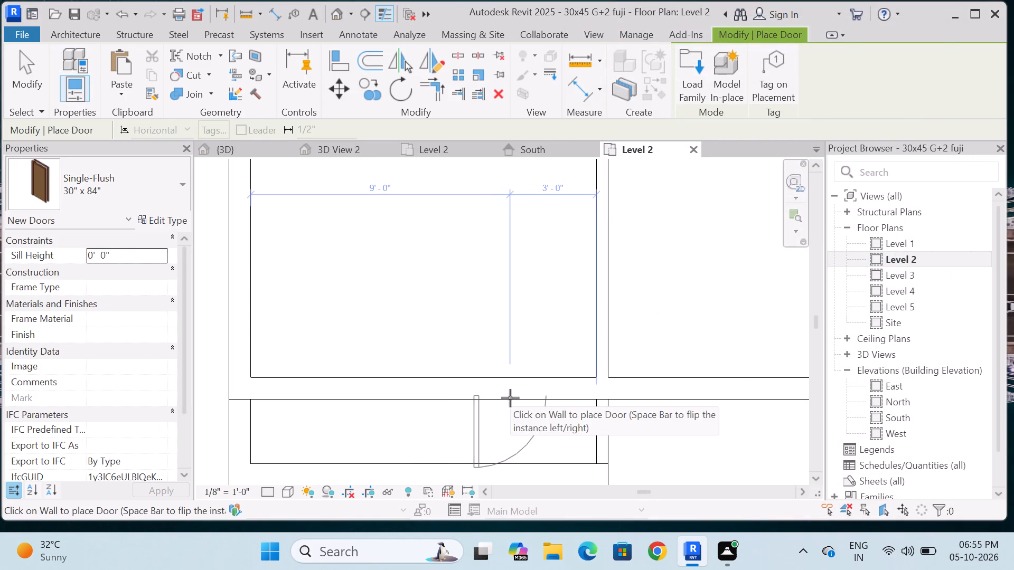
{"action": "scroll", "coordinate": [502, 396], "scroll_direction": "down", "scroll_amount": 1}
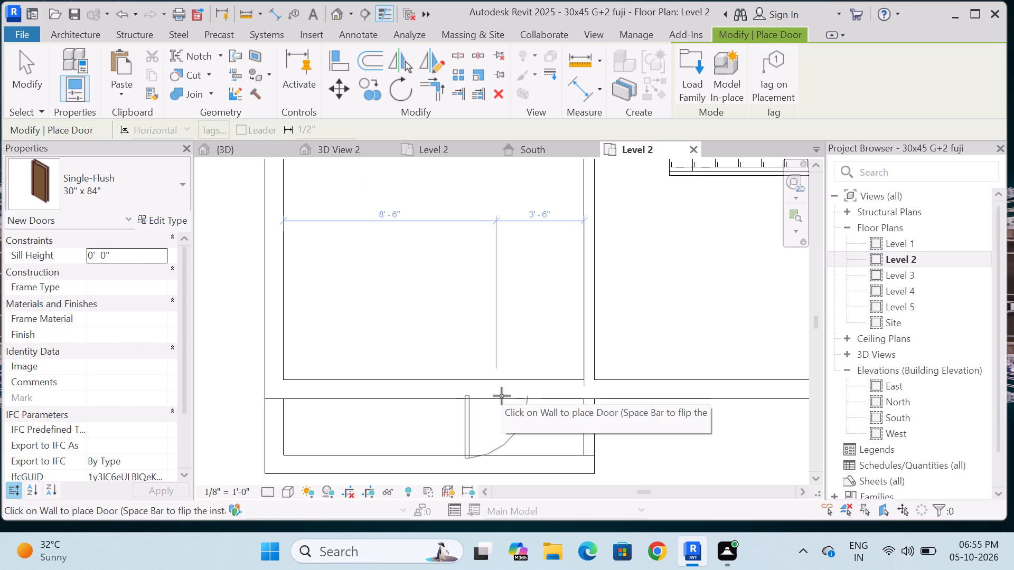
{"action": "key", "text": "space"}
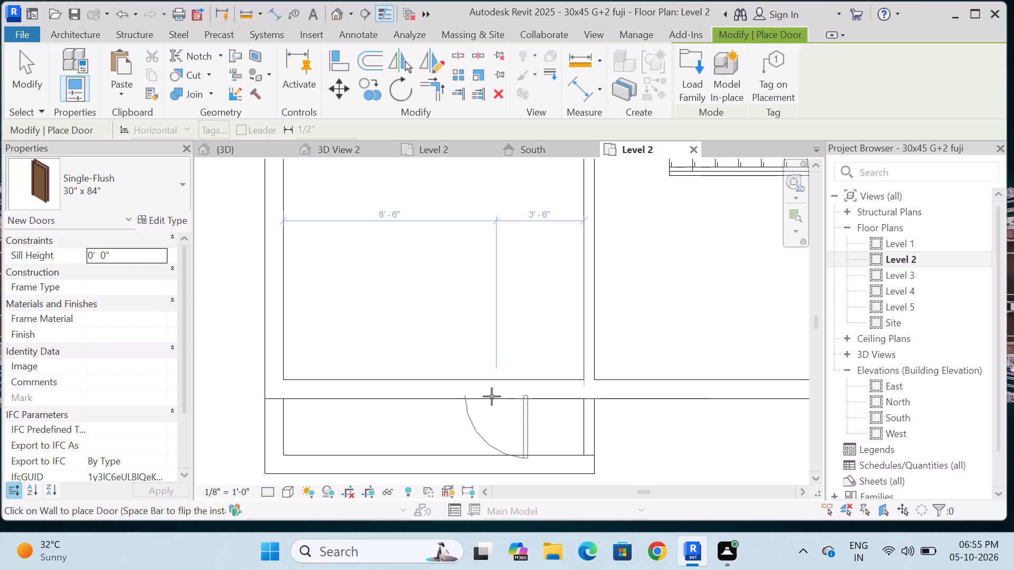
{"action": "left_click", "coordinate": [482, 396]}
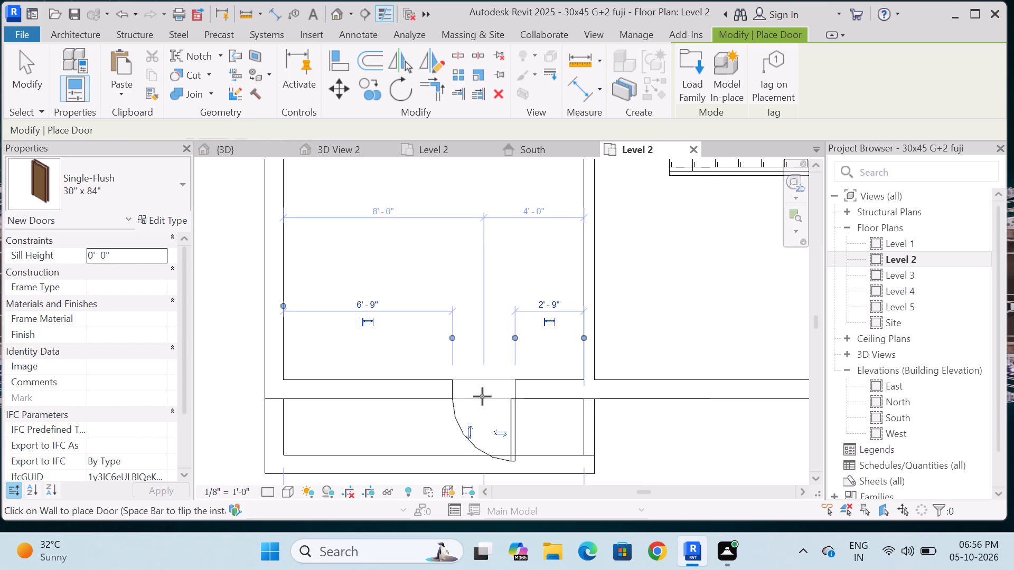
{"action": "key", "text": "Escape"}
{"action": "scroll", "coordinate": [480, 379], "scroll_direction": "down", "scroll_amount": 10}
{"action": "key", "text": "Escape"}
{"action": "scroll", "coordinate": [499, 396], "scroll_direction": "up", "scroll_amount": 3}
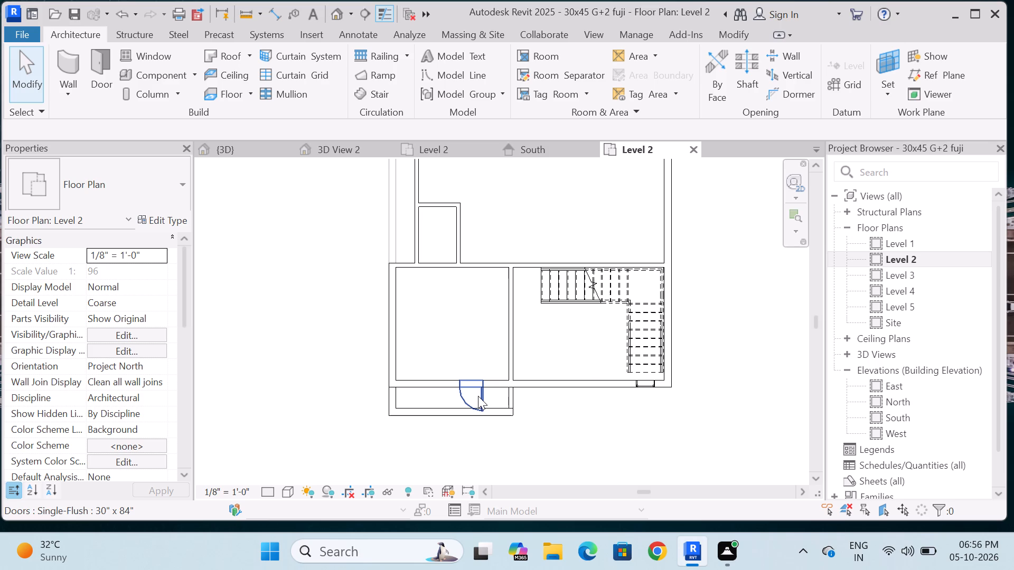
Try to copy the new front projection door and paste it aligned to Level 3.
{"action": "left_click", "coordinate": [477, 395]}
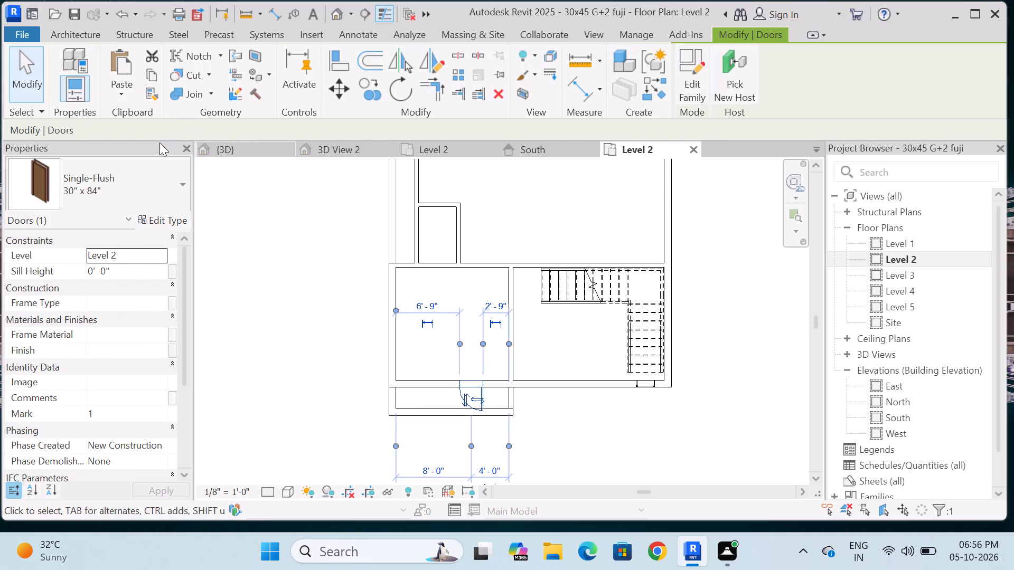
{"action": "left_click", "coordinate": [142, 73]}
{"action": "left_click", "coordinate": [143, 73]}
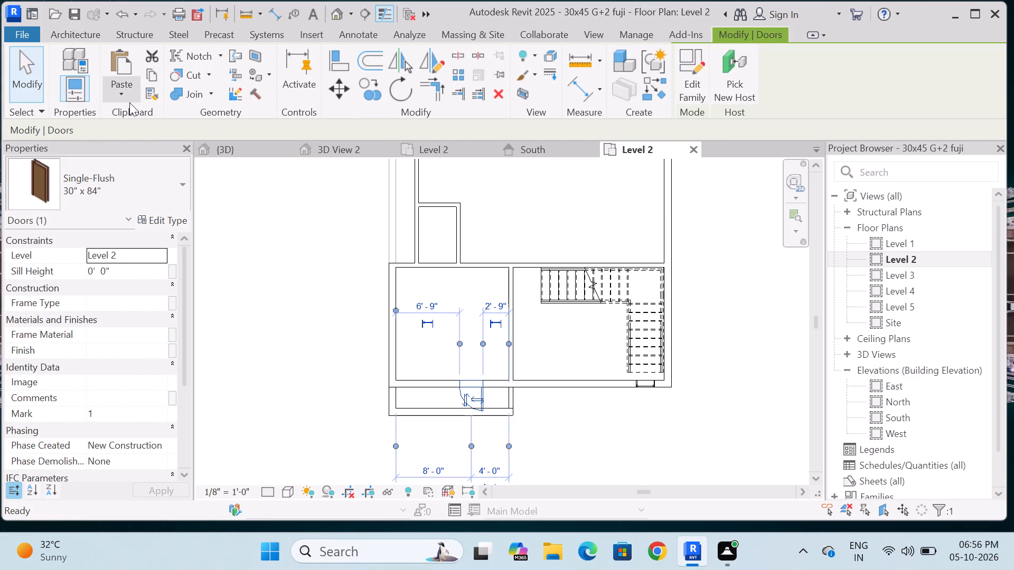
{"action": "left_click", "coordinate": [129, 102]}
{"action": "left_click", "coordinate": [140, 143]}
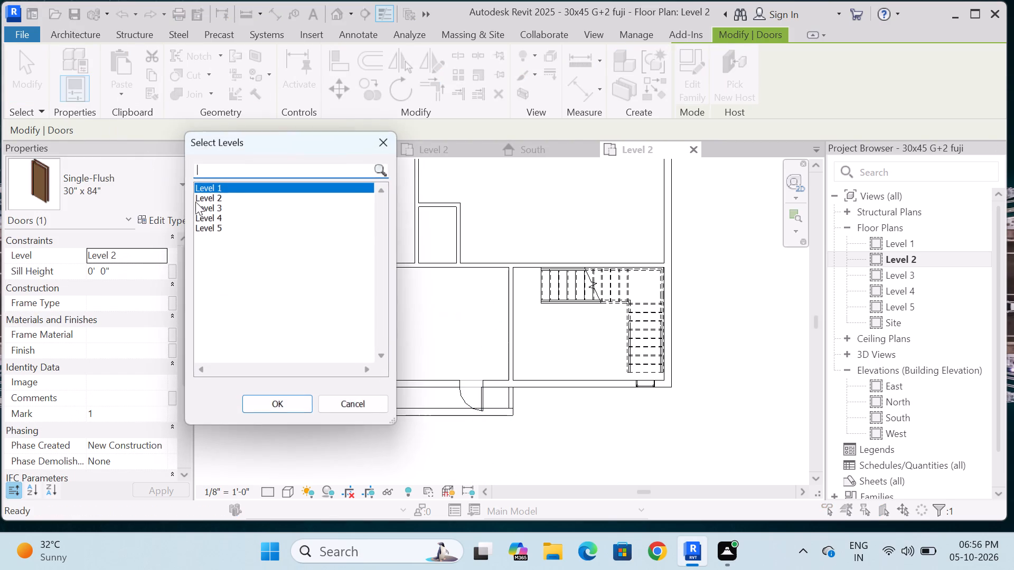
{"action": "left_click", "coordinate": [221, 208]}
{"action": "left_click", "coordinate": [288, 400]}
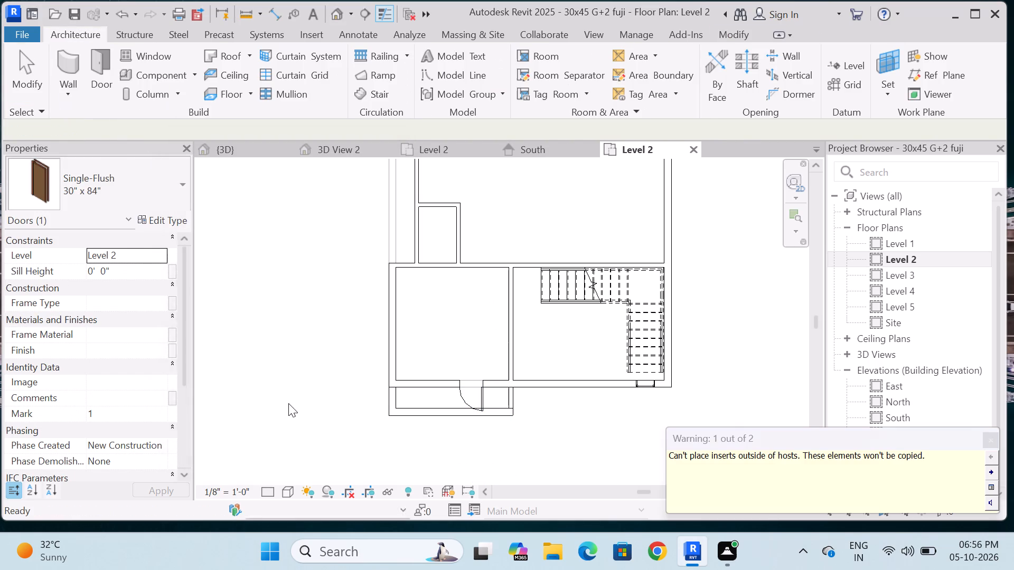
Examine the new door and the front projection in the default 3D view from several angles.
{"action": "left_click", "coordinate": [263, 150]}
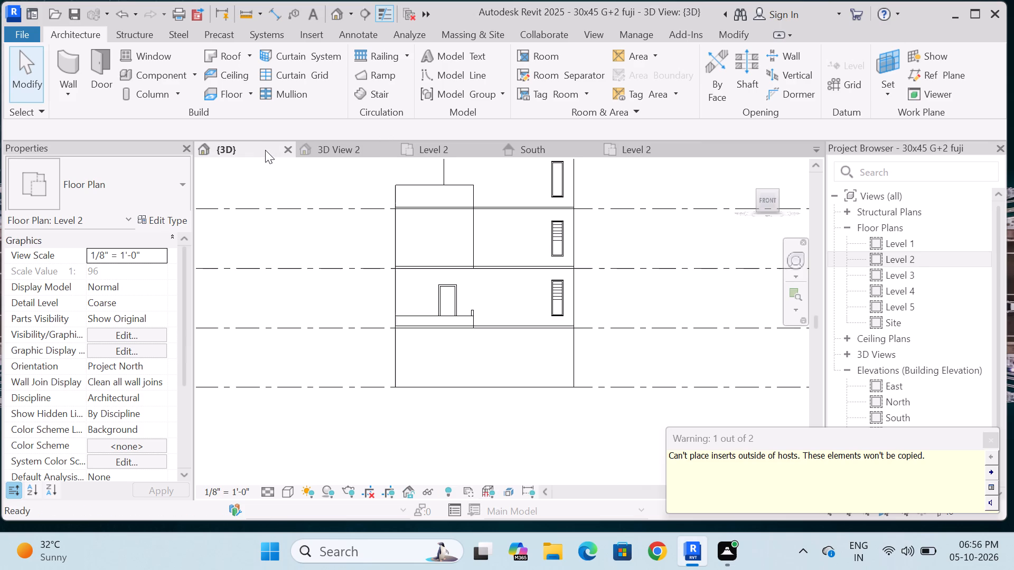
{"action": "scroll", "coordinate": [453, 289], "scroll_direction": "up", "scroll_amount": 4}
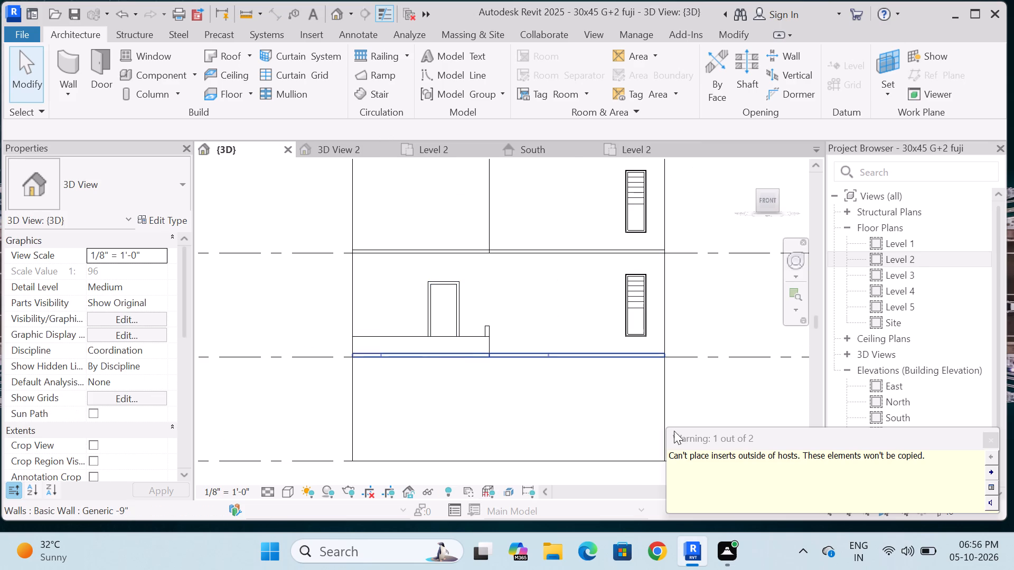
{"action": "left_click", "coordinate": [992, 441]}
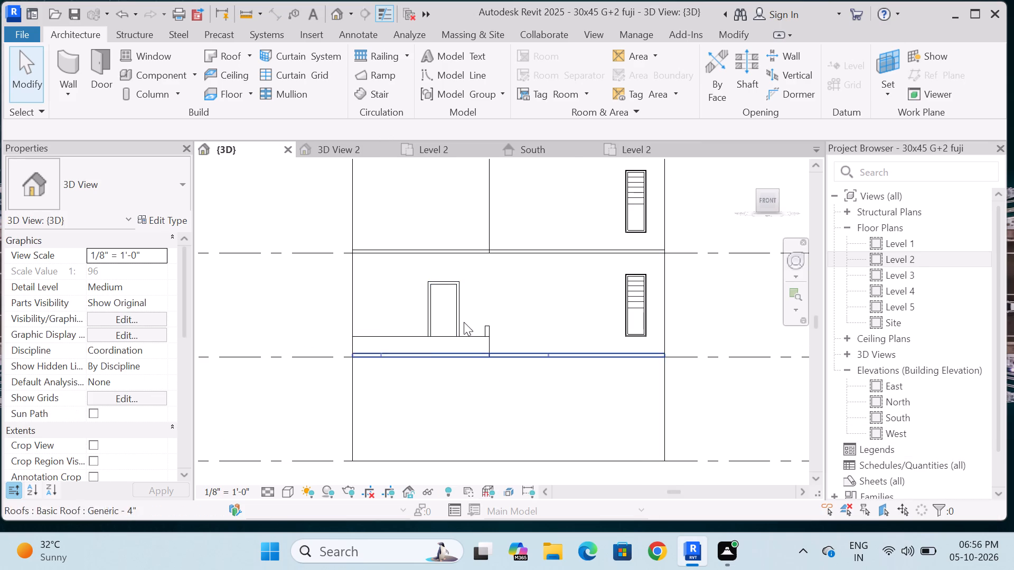
{"action": "scroll", "coordinate": [439, 243], "scroll_direction": "down", "scroll_amount": 4}
{"action": "middle_click_drag", "start_coordinate": [487, 376], "coordinate": [425, 398], "text": "shift"}
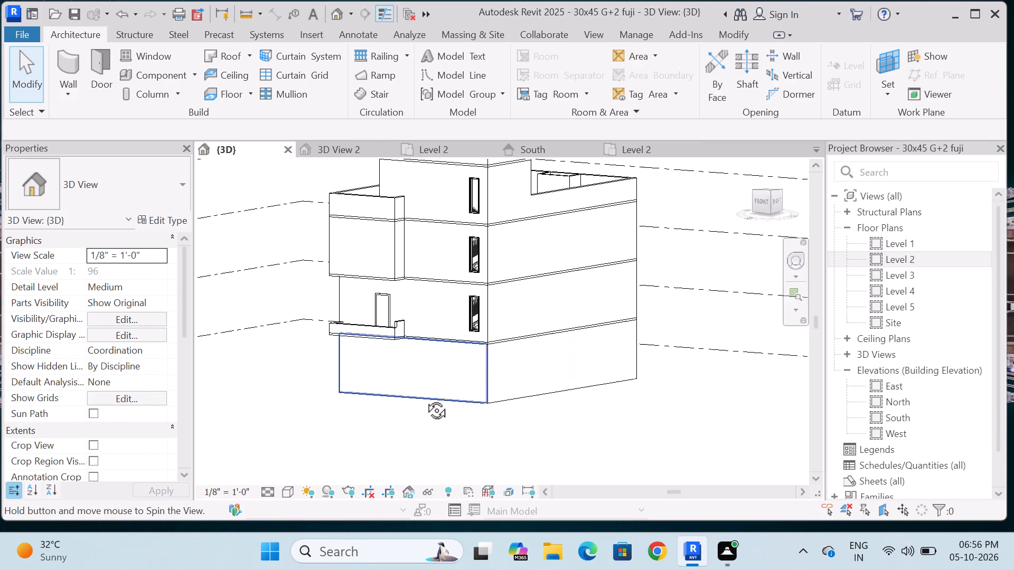
{"action": "middle_click_drag", "start_coordinate": [425, 398], "coordinate": [533, 430], "text": "shift"}
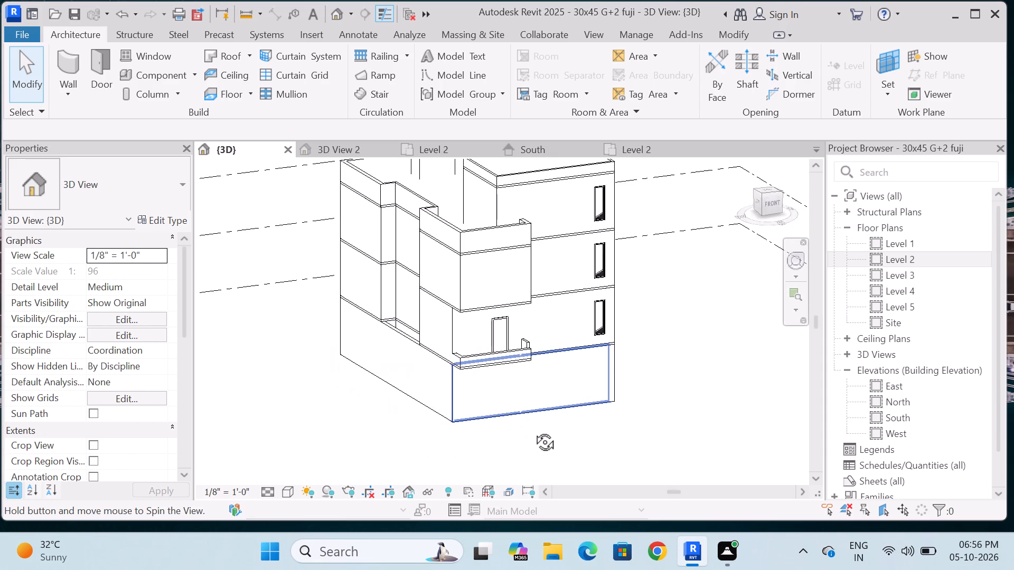
{"action": "middle_click_drag", "start_coordinate": [533, 430], "coordinate": [424, 393], "text": "shift"}
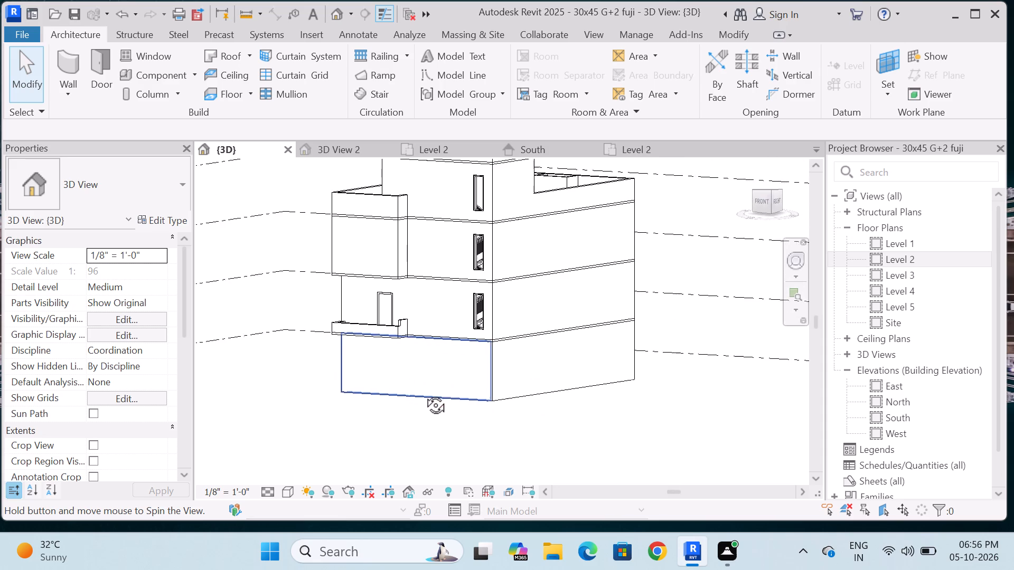
{"action": "middle_click_drag", "start_coordinate": [424, 393], "coordinate": [476, 370], "text": "shift"}
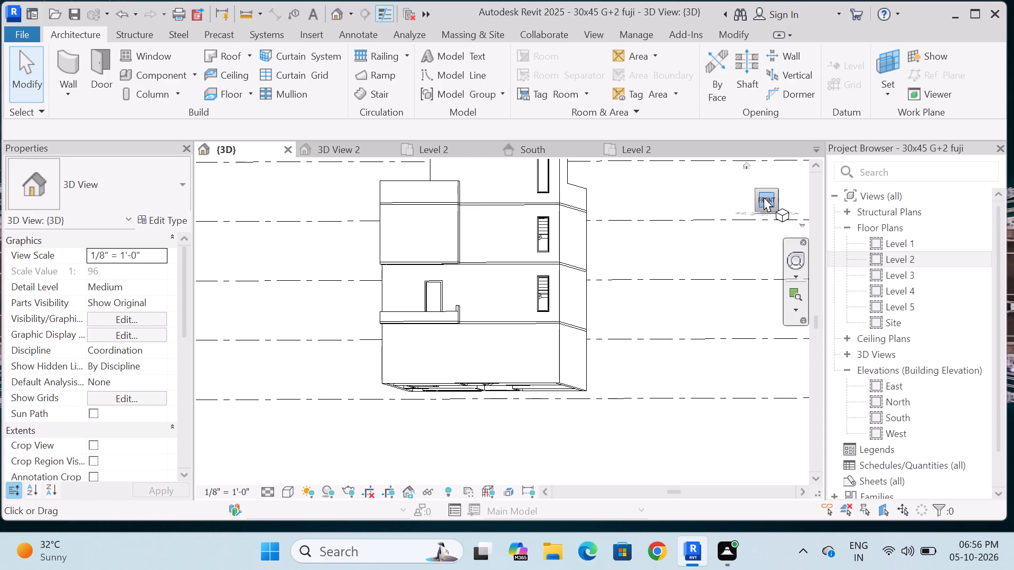
Edit the Level 2 projection's front parapet wall profile from the Front view, raising its top edge to 3' and removing the conflicting constraints.
{"action": "left_click", "coordinate": [764, 197]}
{"action": "scroll", "coordinate": [524, 341], "scroll_direction": "up", "scroll_amount": 11}
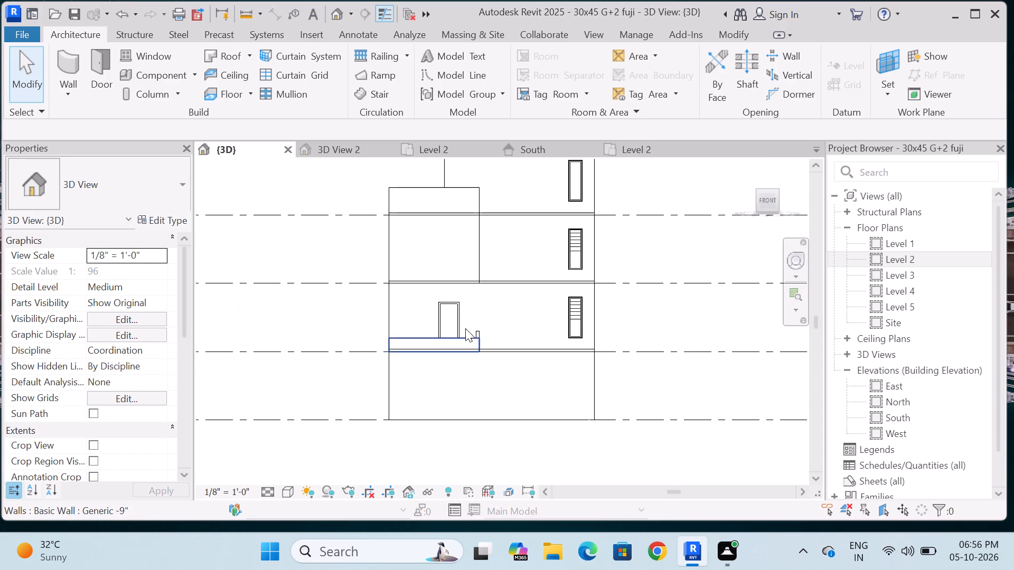
{"action": "scroll", "coordinate": [450, 343], "scroll_direction": "up", "scroll_amount": 7}
{"action": "left_click", "coordinate": [465, 331]}
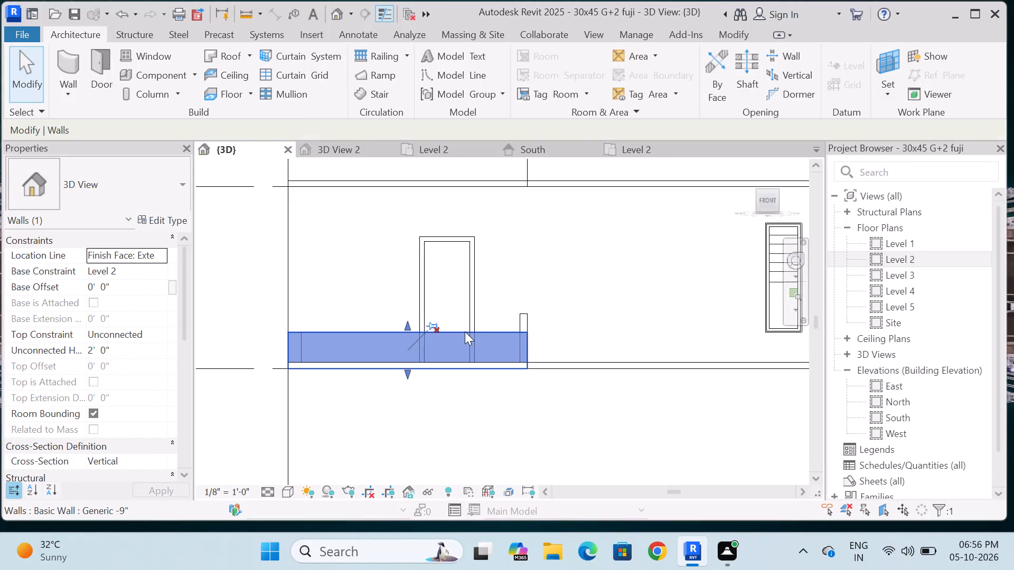
{"action": "left_click", "coordinate": [702, 68]}
{"action": "scroll", "coordinate": [436, 329], "scroll_direction": "up", "scroll_amount": 6}
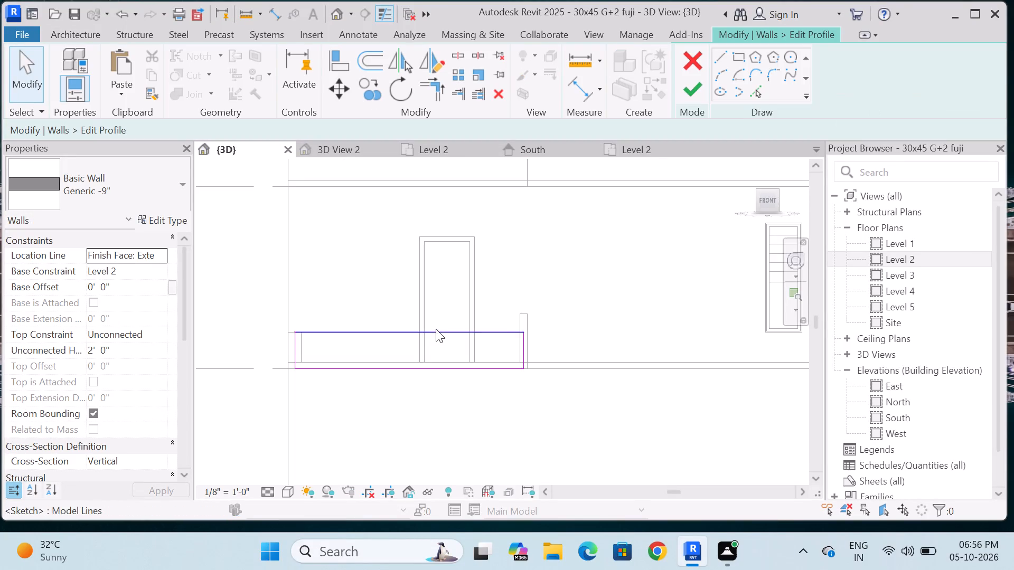
{"action": "scroll", "coordinate": [633, 340], "scroll_direction": "down", "scroll_amount": 4}
{"action": "scroll", "coordinate": [613, 350], "scroll_direction": "up", "scroll_amount": 1}
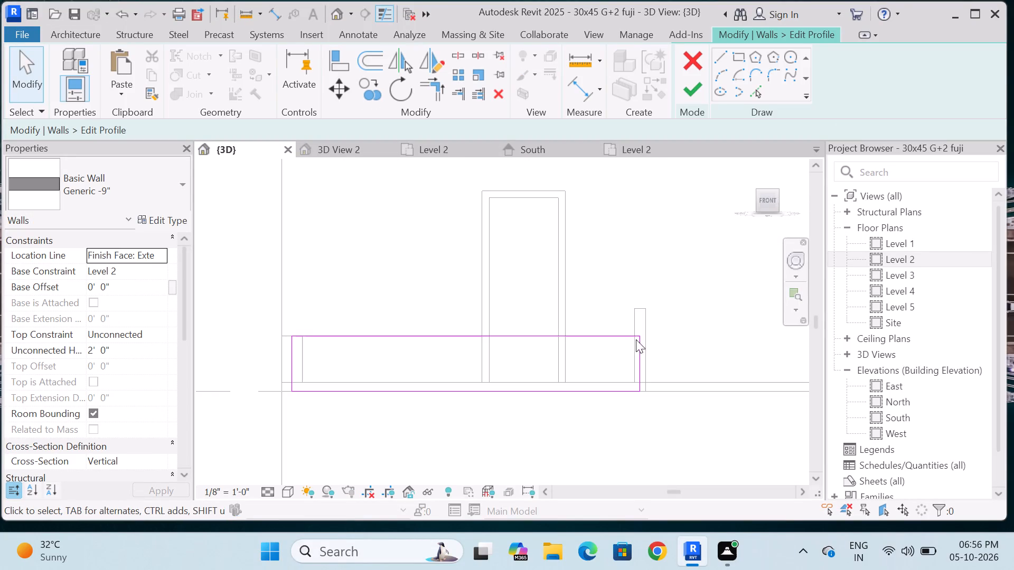
{"action": "scroll", "coordinate": [643, 334], "scroll_direction": "up", "scroll_amount": 5}
{"action": "left_click_drag", "start_coordinate": [562, 328], "coordinate": [571, 287]}
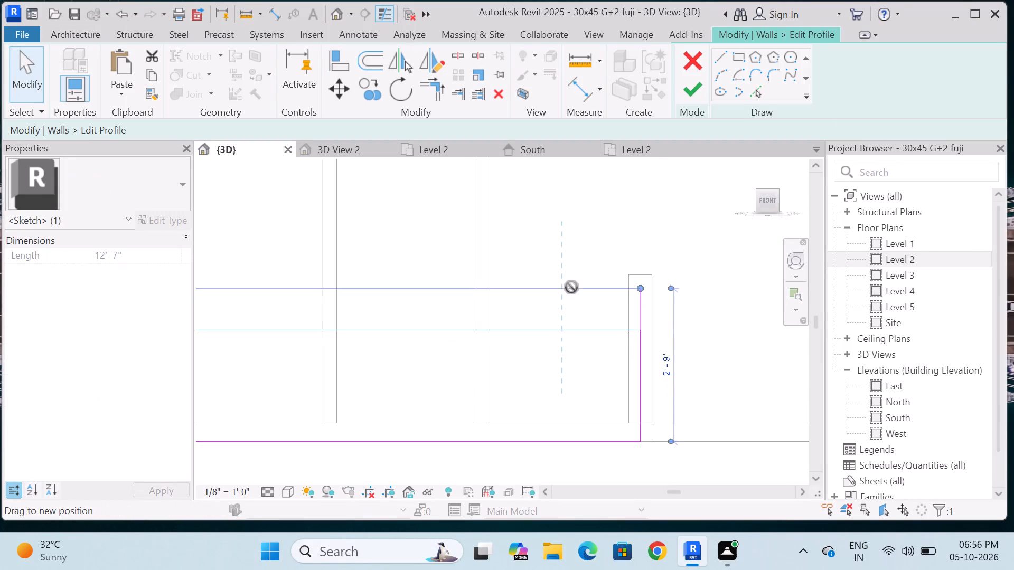
{"action": "left_click_drag", "start_coordinate": [571, 287], "coordinate": [571, 275]}
{"action": "scroll", "coordinate": [710, 287], "scroll_direction": "down", "scroll_amount": 5}
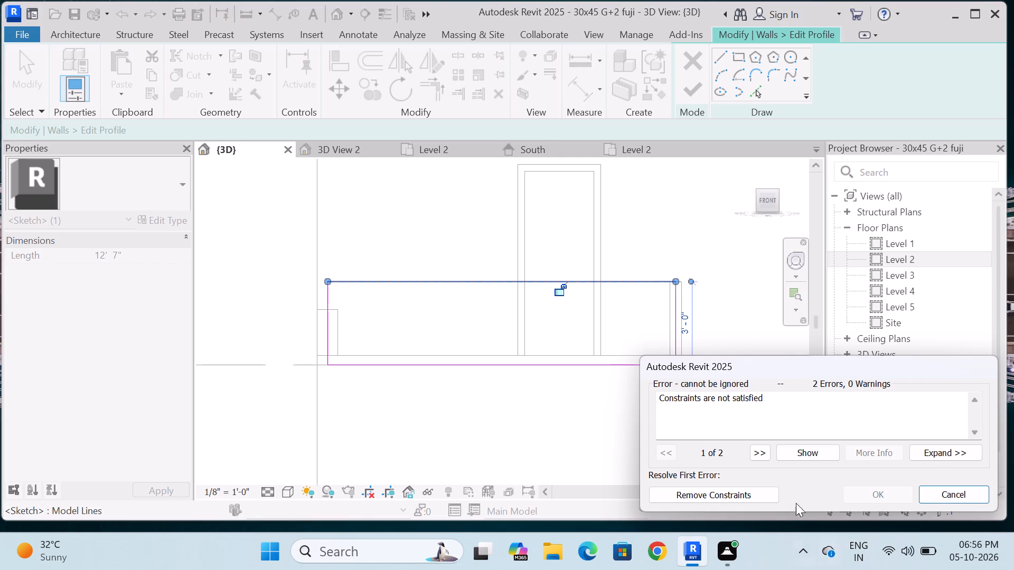
{"action": "left_click", "coordinate": [752, 491]}
{"action": "key", "text": "Escape"}
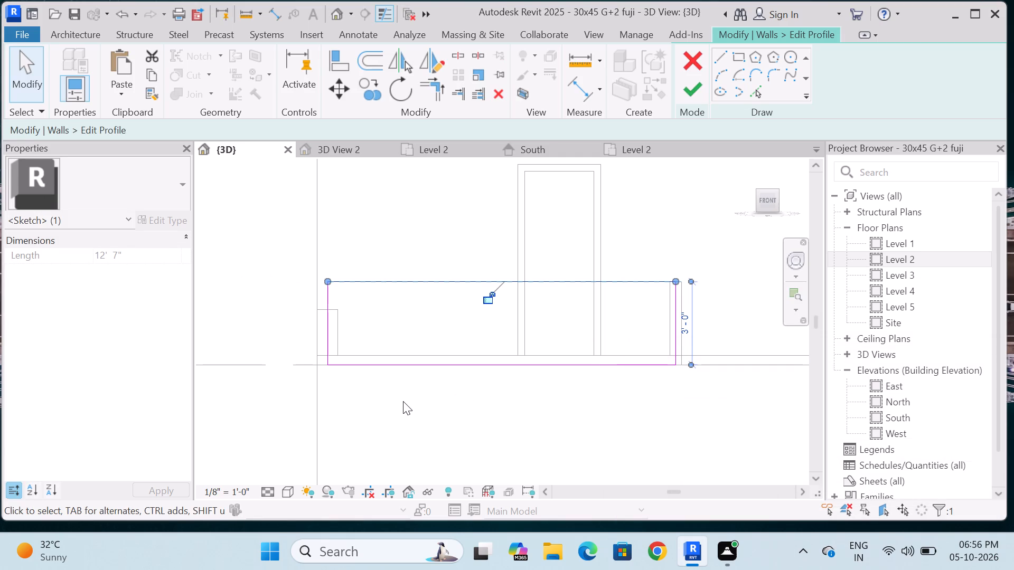
Sketch a step in the parapet profile: down from the top edge at the door's east jamb to 2' height, and 9' 7 1/2" across to the west edge.
{"action": "scroll", "coordinate": [403, 401], "scroll_direction": "down", "scroll_amount": 3}
{"action": "scroll", "coordinate": [511, 326], "scroll_direction": "up", "scroll_amount": 4}
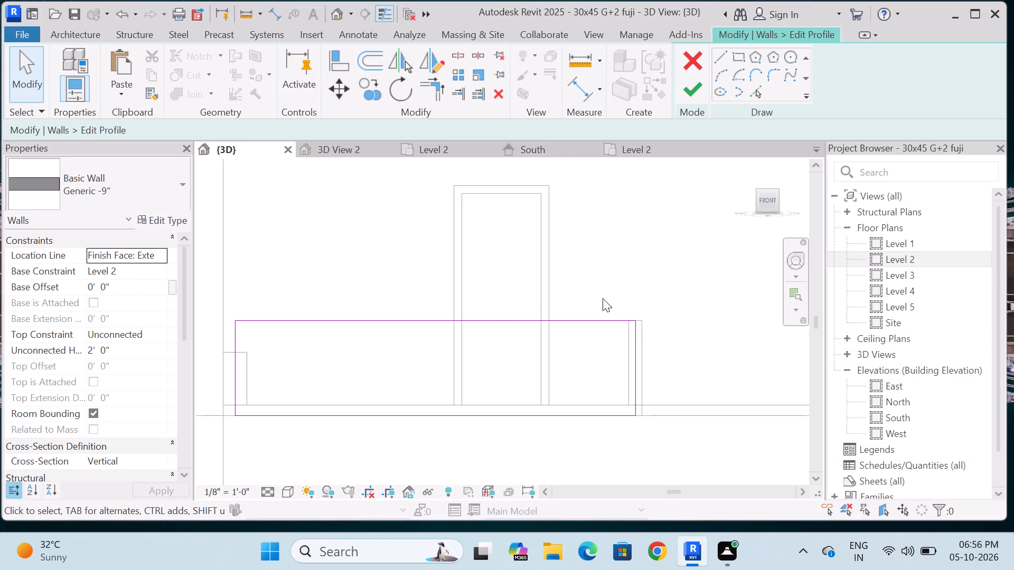
{"action": "left_click", "coordinate": [724, 56]}
{"action": "scroll", "coordinate": [511, 378], "scroll_direction": "up", "scroll_amount": 5}
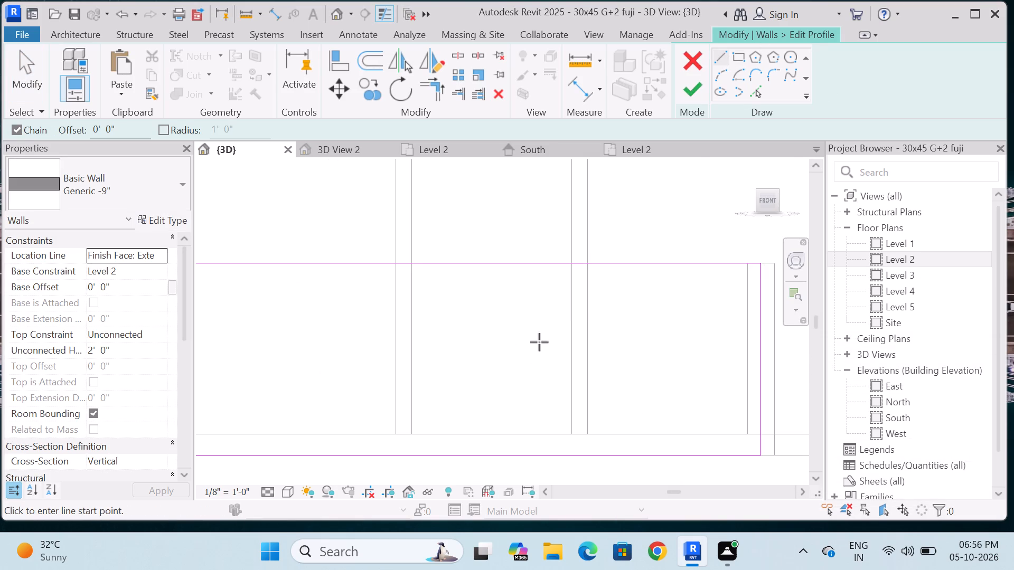
{"action": "left_click", "coordinate": [570, 264]}
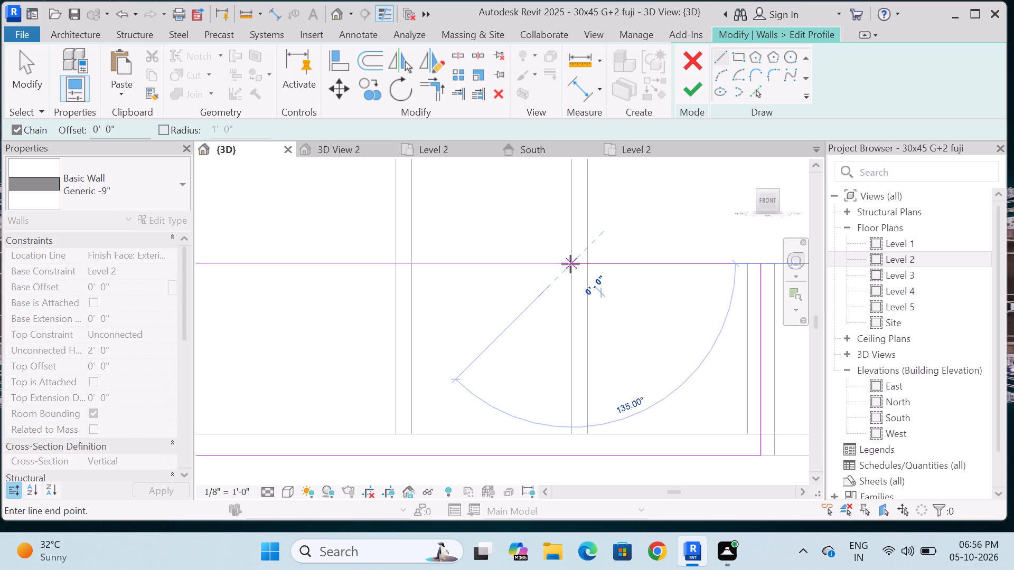
{"action": "scroll", "coordinate": [573, 340], "scroll_direction": "down", "scroll_amount": 5}
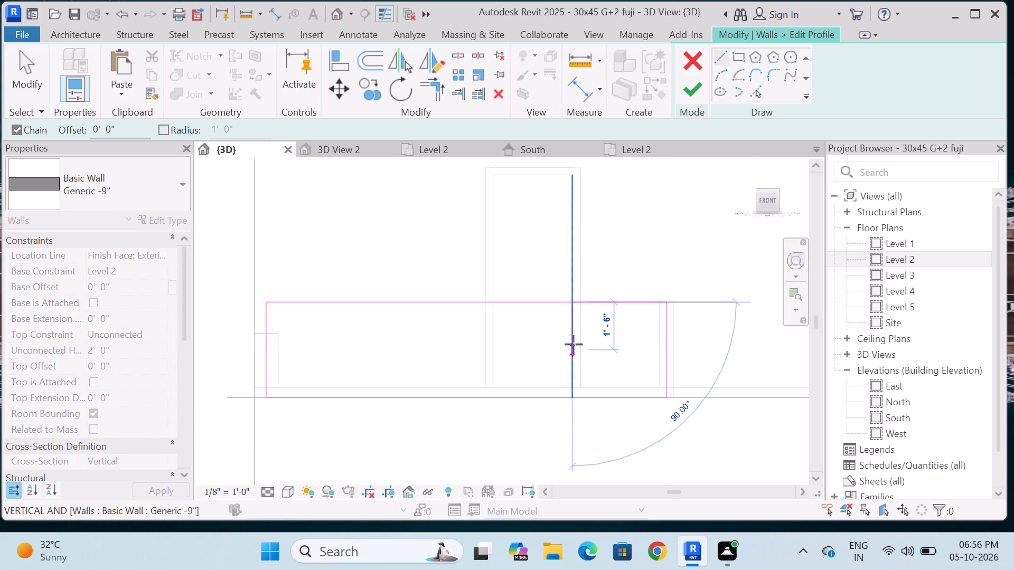
{"action": "left_click", "coordinate": [574, 340]}
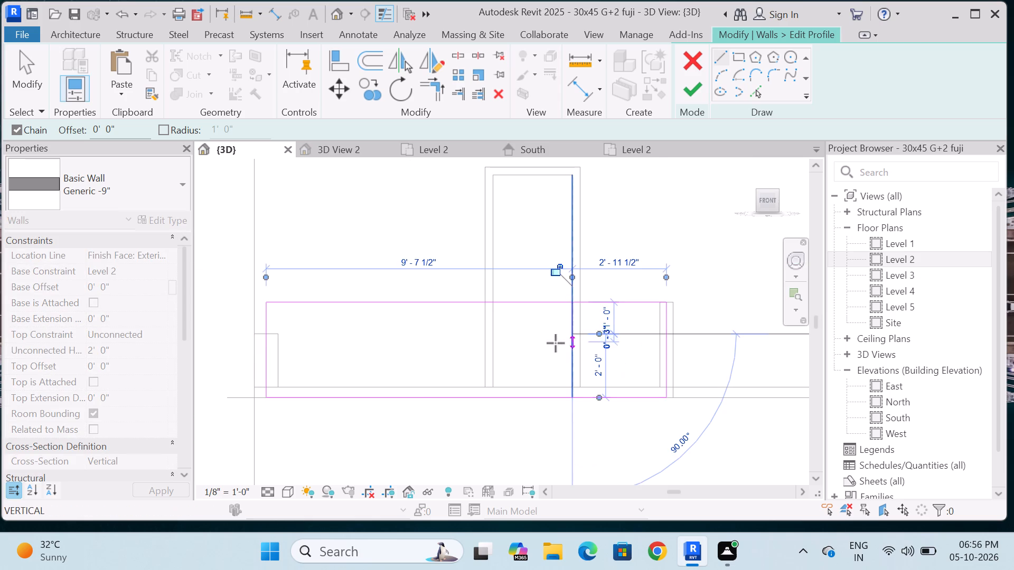
{"action": "scroll", "coordinate": [484, 327], "scroll_direction": "down", "scroll_amount": 7}
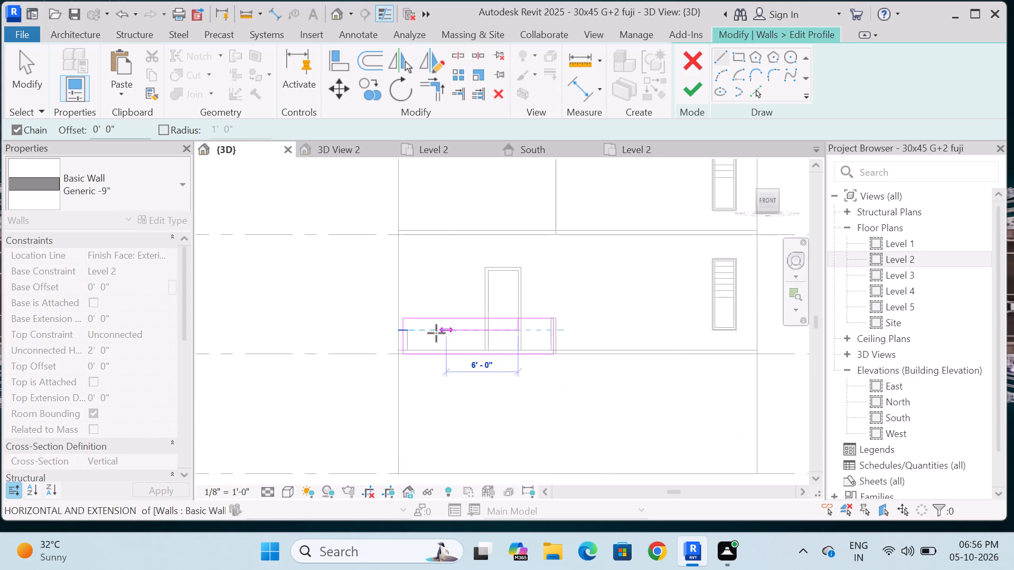
{"action": "scroll", "coordinate": [430, 329], "scroll_direction": "up", "scroll_amount": 9}
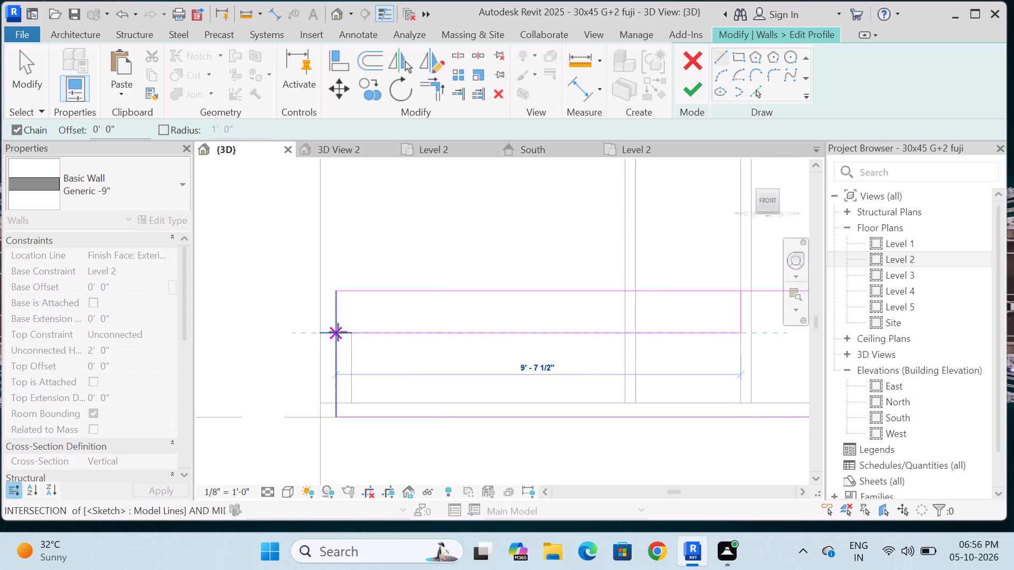
{"action": "left_click", "coordinate": [338, 332]}
{"action": "key", "text": "Escape"}
{"action": "key", "text": "Escape"}
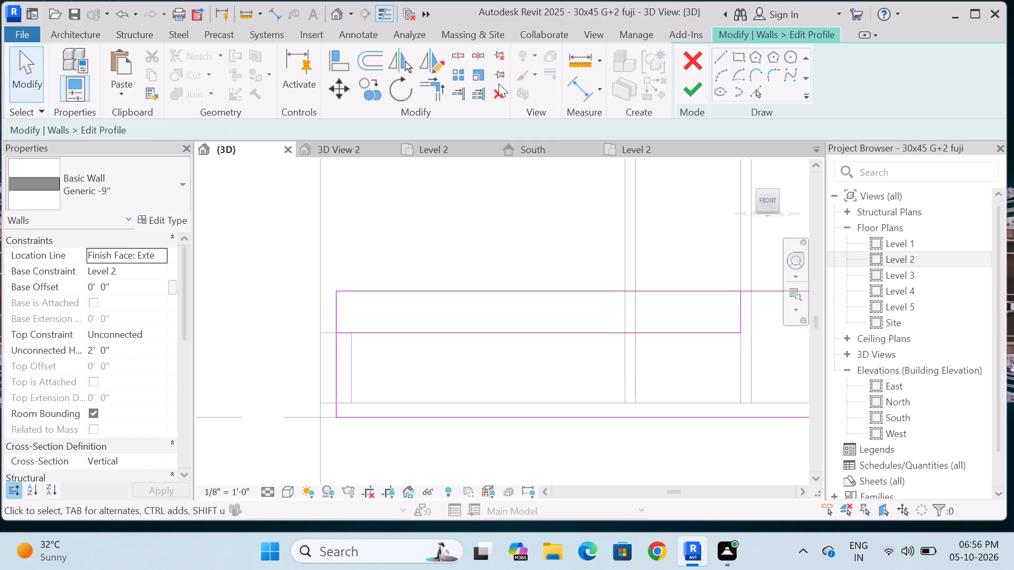
Trim the sketch lines into one closed stepped outline, low beside the door and raised at the east end, and finish the wall profile.
{"action": "left_click", "coordinate": [433, 94]}
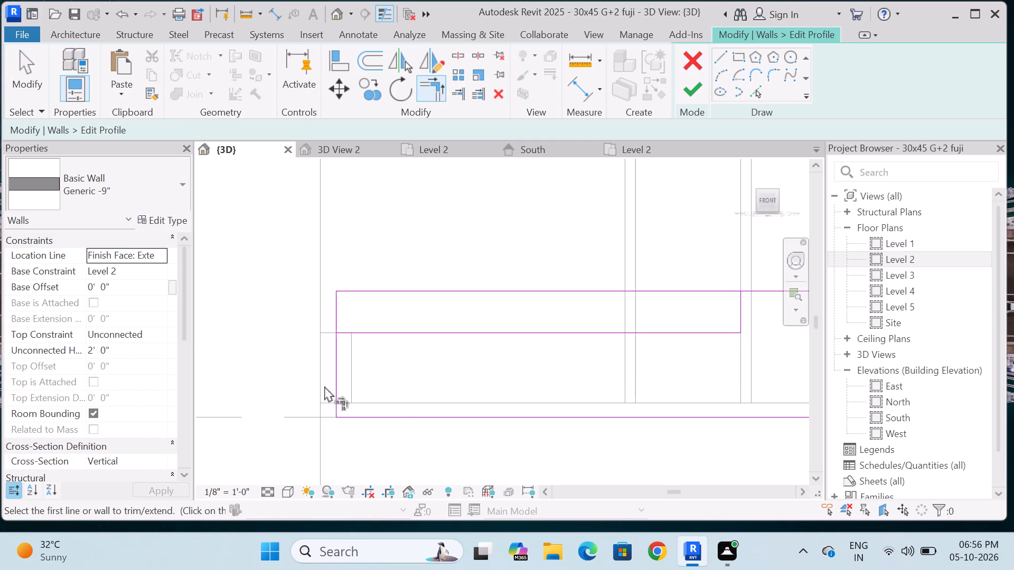
{"action": "left_click", "coordinate": [333, 370]}
{"action": "left_click", "coordinate": [369, 332]}
{"action": "scroll", "coordinate": [397, 375], "scroll_direction": "down", "scroll_amount": 5}
{"action": "scroll", "coordinate": [617, 365], "scroll_direction": "up", "scroll_amount": 5}
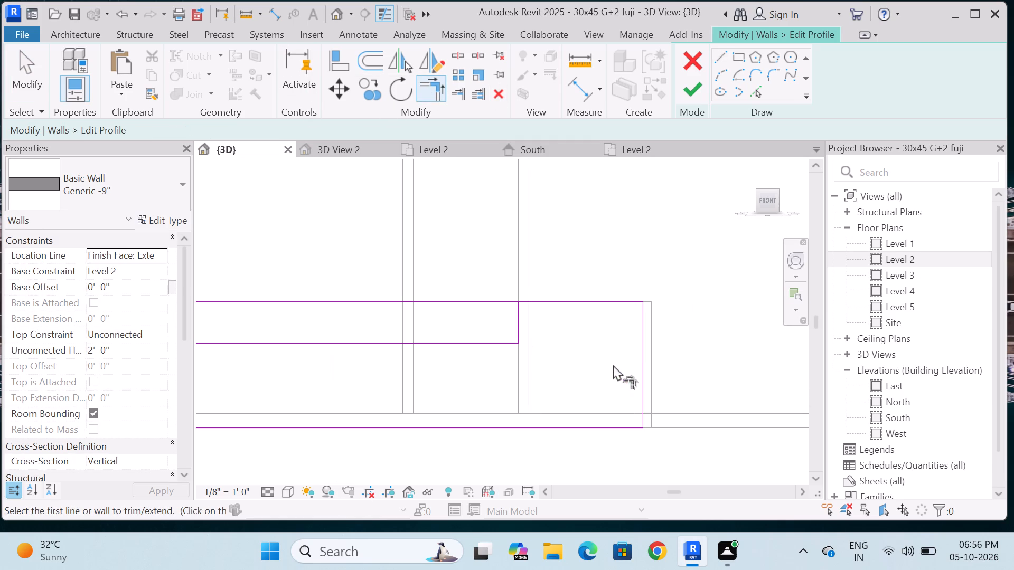
{"action": "scroll", "coordinate": [551, 341], "scroll_direction": "up", "scroll_amount": 1}
{"action": "left_click", "coordinate": [555, 289]}
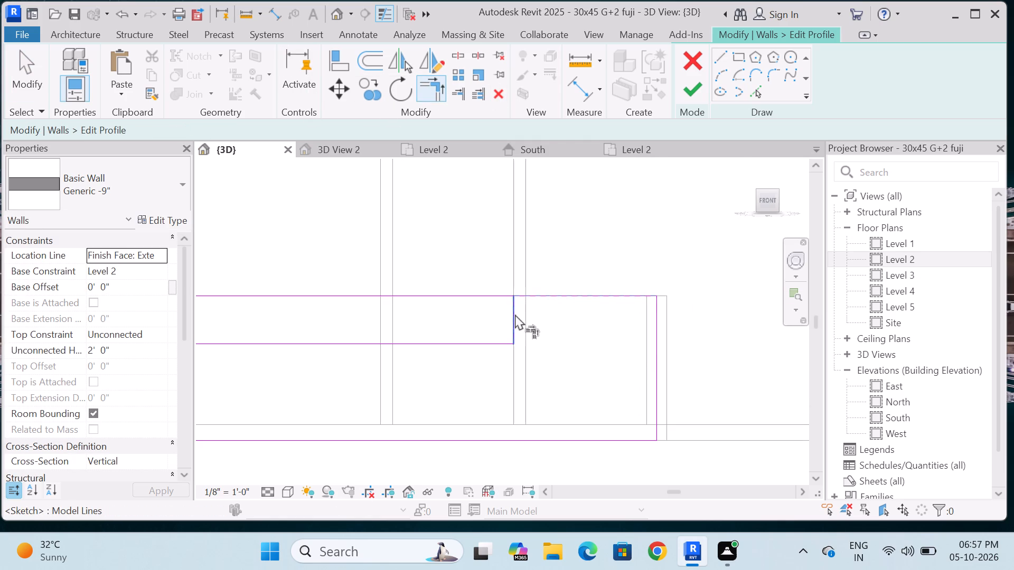
{"action": "left_click", "coordinate": [515, 314]}
{"action": "scroll", "coordinate": [541, 326], "scroll_direction": "down", "scroll_amount": 9}
{"action": "key", "text": "Escape"}
{"action": "scroll", "coordinate": [474, 401], "scroll_direction": "down", "scroll_amount": 3}
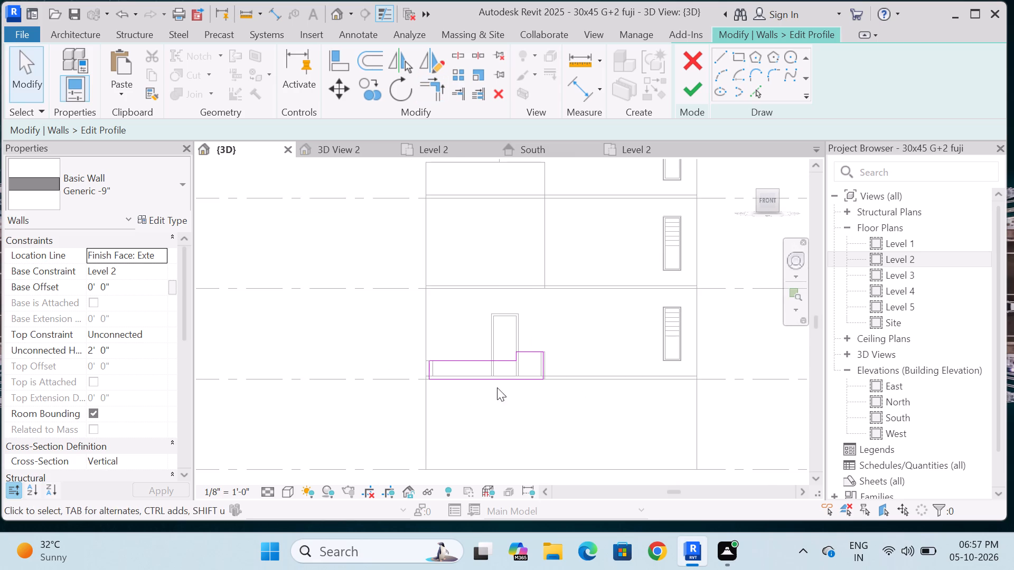
{"action": "scroll", "coordinate": [545, 348], "scroll_direction": "up", "scroll_amount": 4}
{"action": "scroll", "coordinate": [536, 391], "scroll_direction": "up", "scroll_amount": 4}
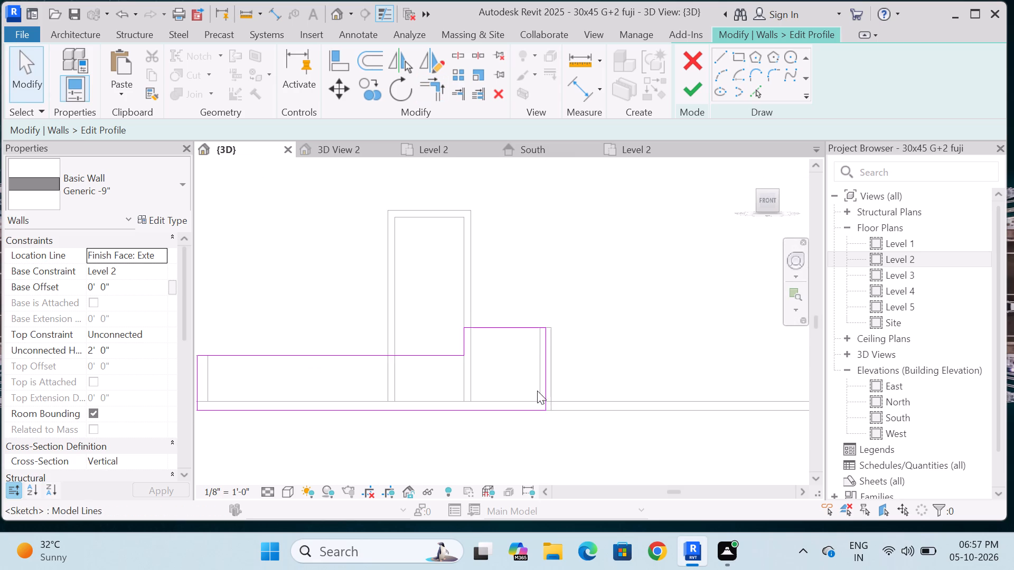
{"action": "left_click", "coordinate": [698, 87]}
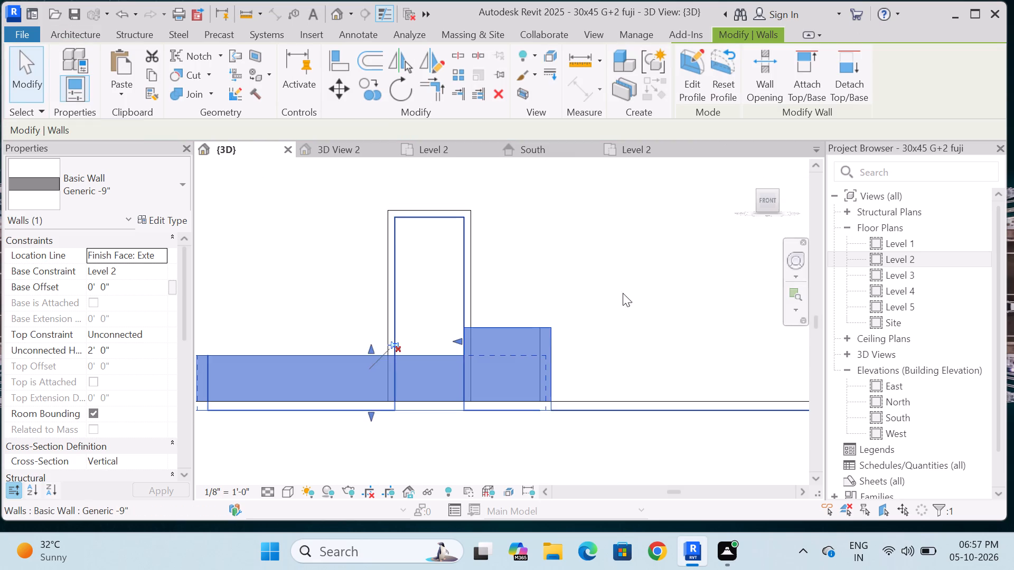
{"action": "left_click", "coordinate": [610, 306]}
{"action": "key", "text": "Escape"}
Examine the stepped front parapet from several angles and compare it with the Level 2 balcony in the reference model's 3D View 2.
{"action": "scroll", "coordinate": [607, 318], "scroll_direction": "down", "scroll_amount": 5}
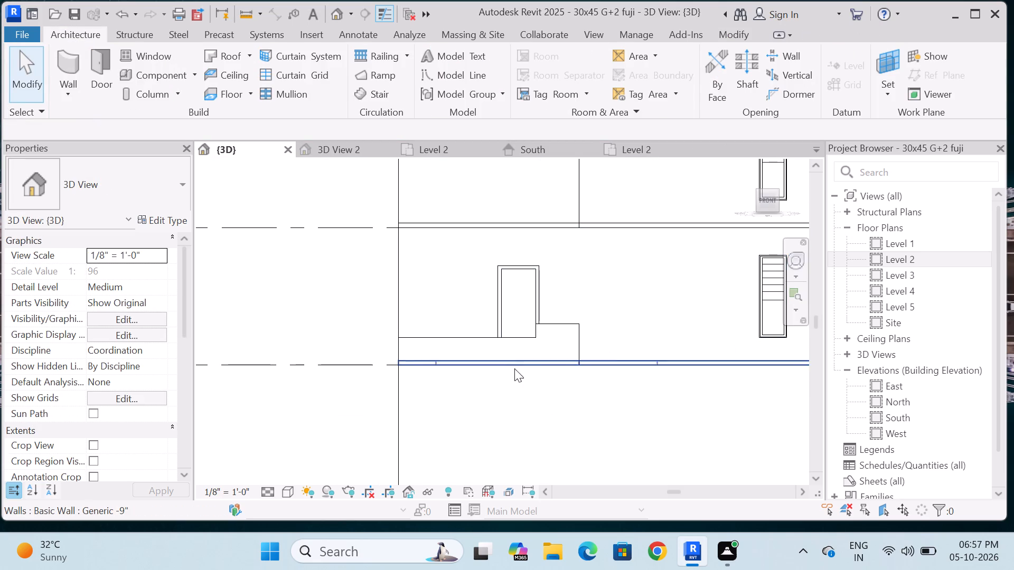
{"action": "middle_click", "coordinate": [513, 381], "text": "shift"}
{"action": "middle_click_drag", "start_coordinate": [504, 384], "coordinate": [399, 439], "text": "shift"}
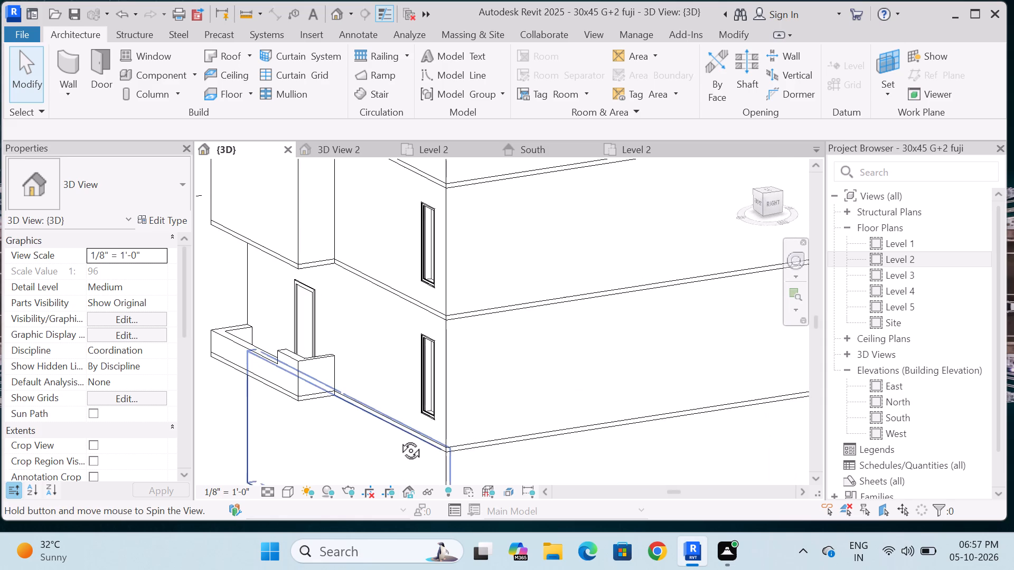
{"action": "middle_click_drag", "start_coordinate": [399, 439], "coordinate": [455, 419], "text": "shift"}
{"action": "scroll", "coordinate": [529, 319], "scroll_direction": "down", "scroll_amount": 5}
{"action": "scroll", "coordinate": [484, 377], "scroll_direction": "up", "scroll_amount": 5}
{"action": "middle_click_drag", "start_coordinate": [503, 377], "coordinate": [538, 370], "text": "shift"}
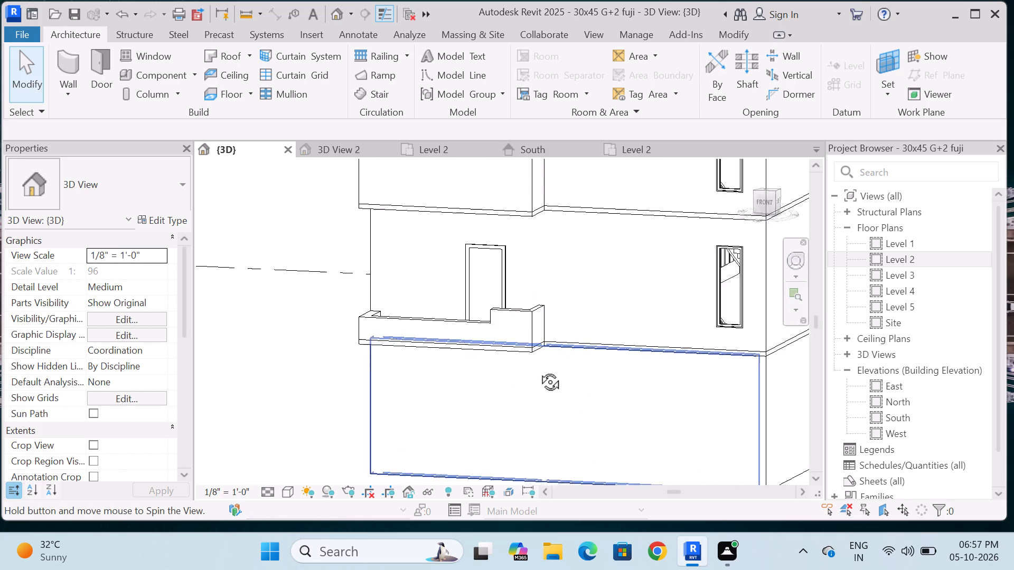
{"action": "middle_click_drag", "start_coordinate": [538, 370], "coordinate": [536, 342], "text": "shift"}
{"action": "scroll", "coordinate": [539, 359], "scroll_direction": "down", "scroll_amount": 5}
{"action": "scroll", "coordinate": [594, 394], "scroll_direction": "down", "scroll_amount": 1}
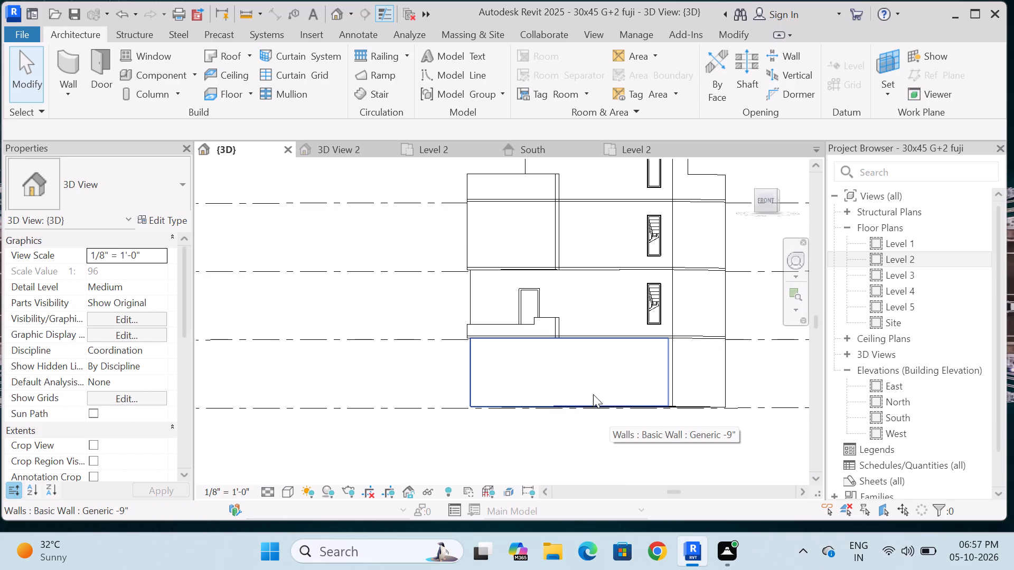
{"action": "scroll", "coordinate": [593, 394], "scroll_direction": "down", "scroll_amount": 1}
{"action": "middle_click_drag", "start_coordinate": [596, 400], "coordinate": [618, 401], "text": "shift"}
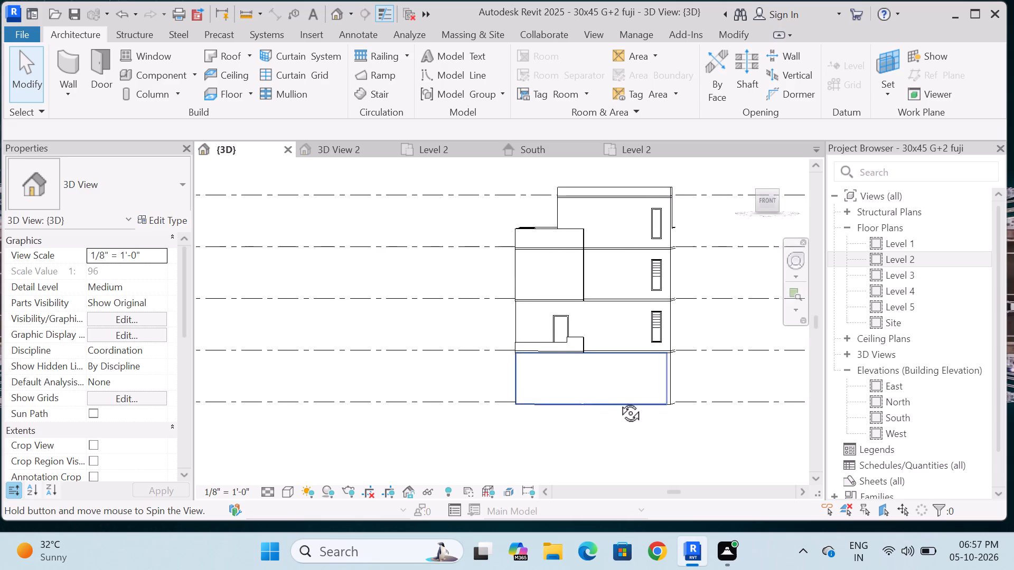
{"action": "middle_click_drag", "start_coordinate": [618, 401], "coordinate": [616, 403], "text": "shift"}
{"action": "scroll", "coordinate": [557, 391], "scroll_direction": "down", "scroll_amount": 4}
{"action": "scroll", "coordinate": [617, 364], "scroll_direction": "up", "scroll_amount": 6}
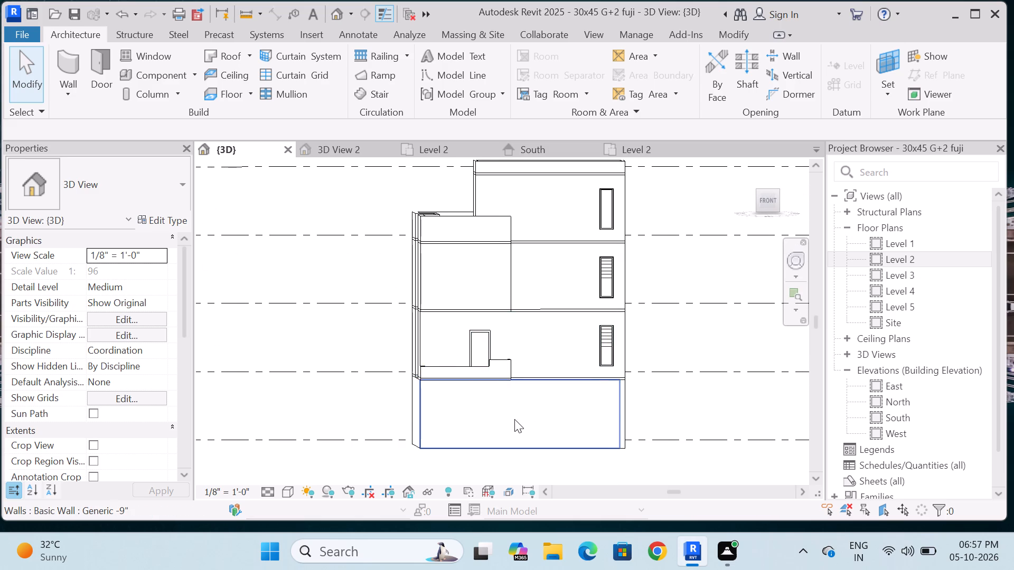
{"action": "middle_click", "coordinate": [507, 419], "text": "shift"}
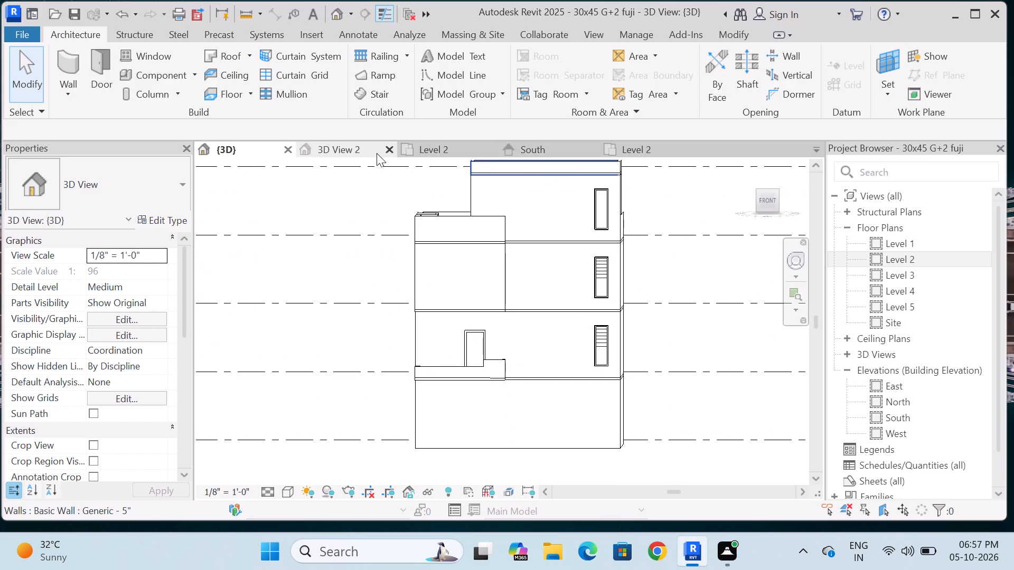
{"action": "left_click", "coordinate": [367, 152]}
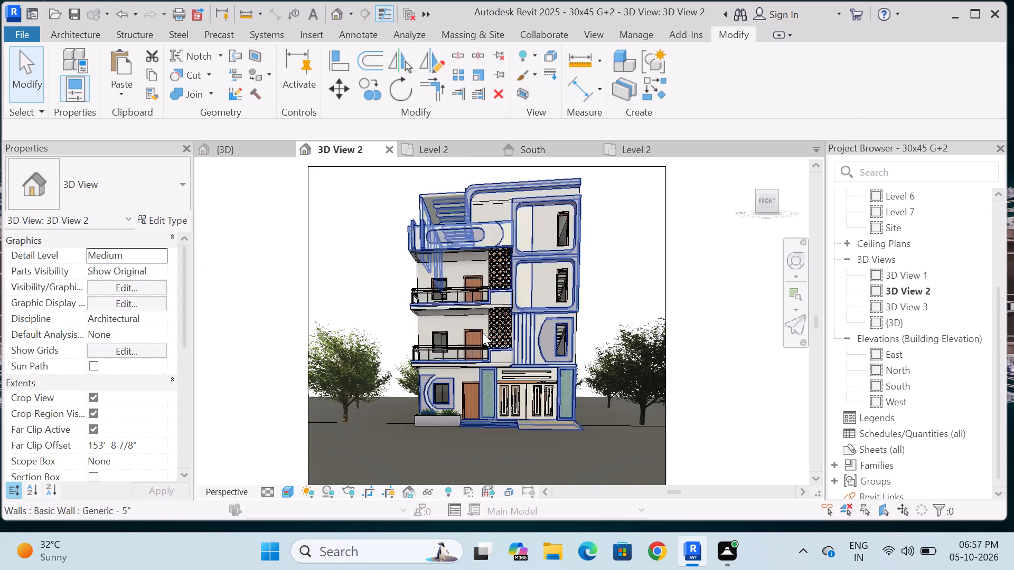
{"action": "scroll", "coordinate": [453, 349], "scroll_direction": "up", "scroll_amount": 10}
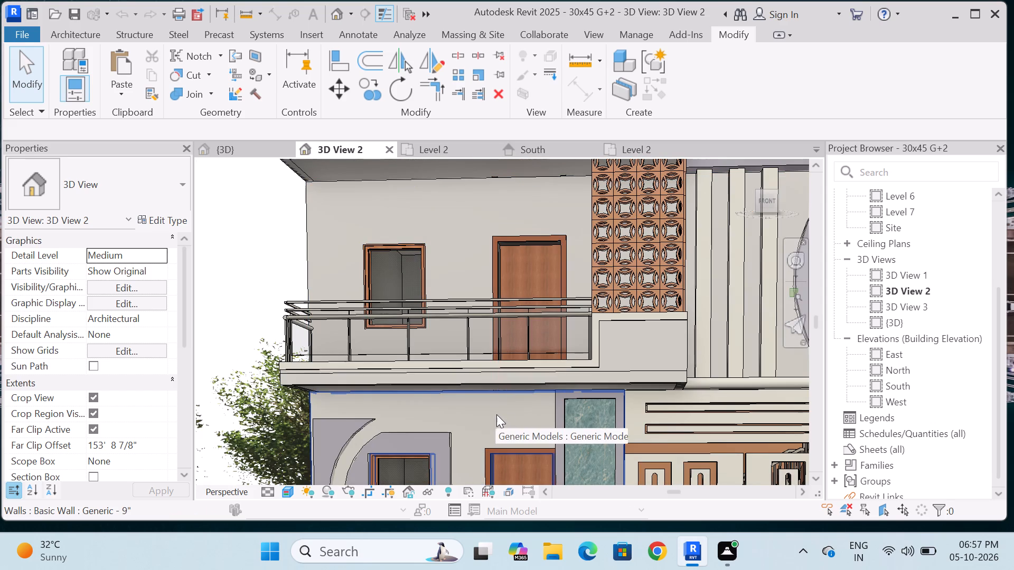
{"action": "left_click", "coordinate": [234, 145]}
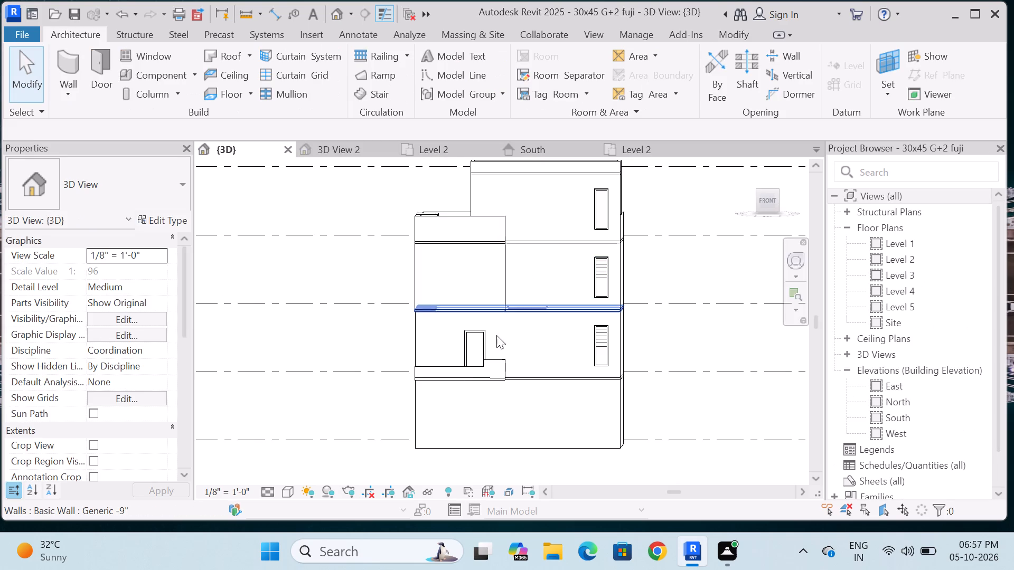
From the Front view, set the stepped front parapet wall's unconnected height to 1'.
{"action": "scroll", "coordinate": [456, 395], "scroll_direction": "up", "scroll_amount": 5}
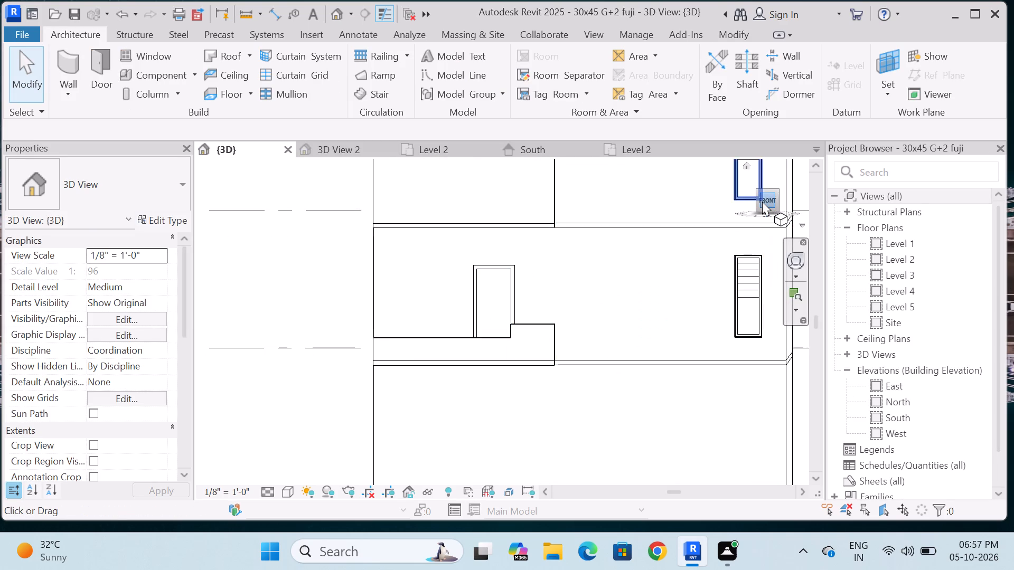
{"action": "left_click", "coordinate": [762, 201]}
{"action": "scroll", "coordinate": [519, 319], "scroll_direction": "up", "scroll_amount": 4}
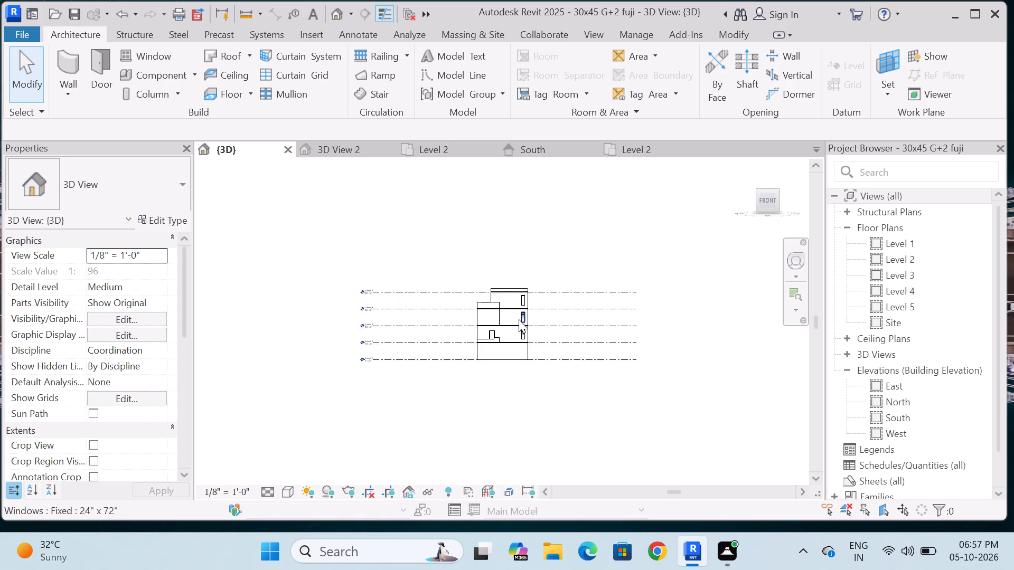
{"action": "scroll", "coordinate": [519, 319], "scroll_direction": "up", "scroll_amount": 8}
{"action": "scroll", "coordinate": [442, 391], "scroll_direction": "up", "scroll_amount": 6}
{"action": "scroll", "coordinate": [566, 337], "scroll_direction": "down", "scroll_amount": 5}
{"action": "scroll", "coordinate": [414, 360], "scroll_direction": "up", "scroll_amount": 5}
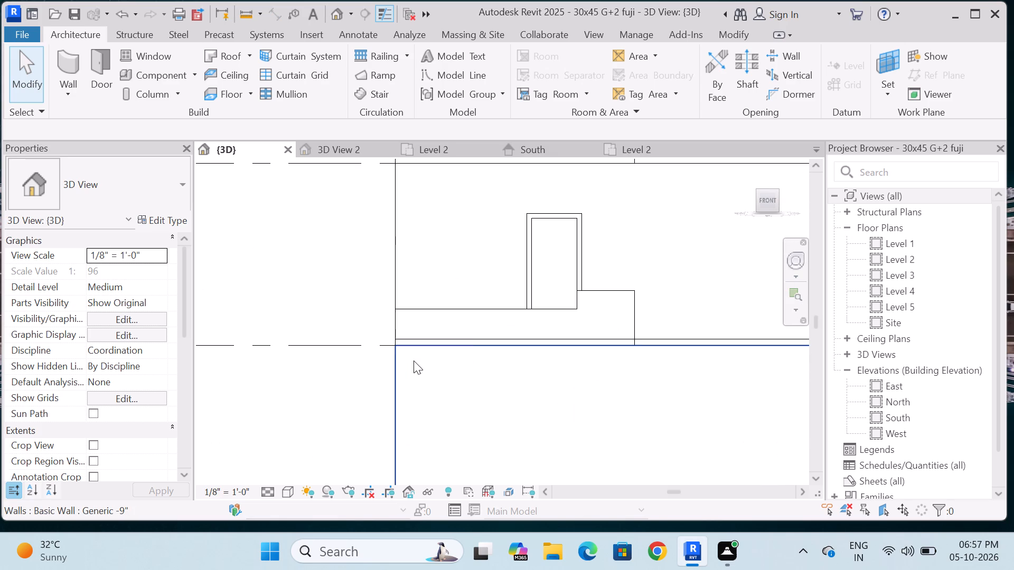
{"action": "left_click", "coordinate": [487, 323]}
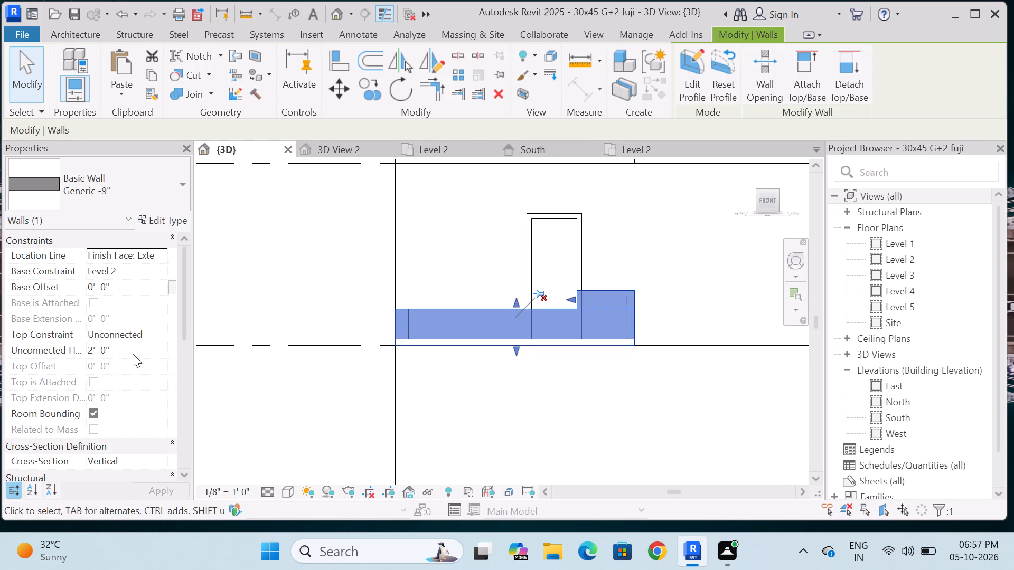
{"action": "left_click", "coordinate": [138, 352]}
{"action": "key", "text": "BackSpace"}
{"action": "type", "text": "1'"}
{"action": "key", "text": "Return"}
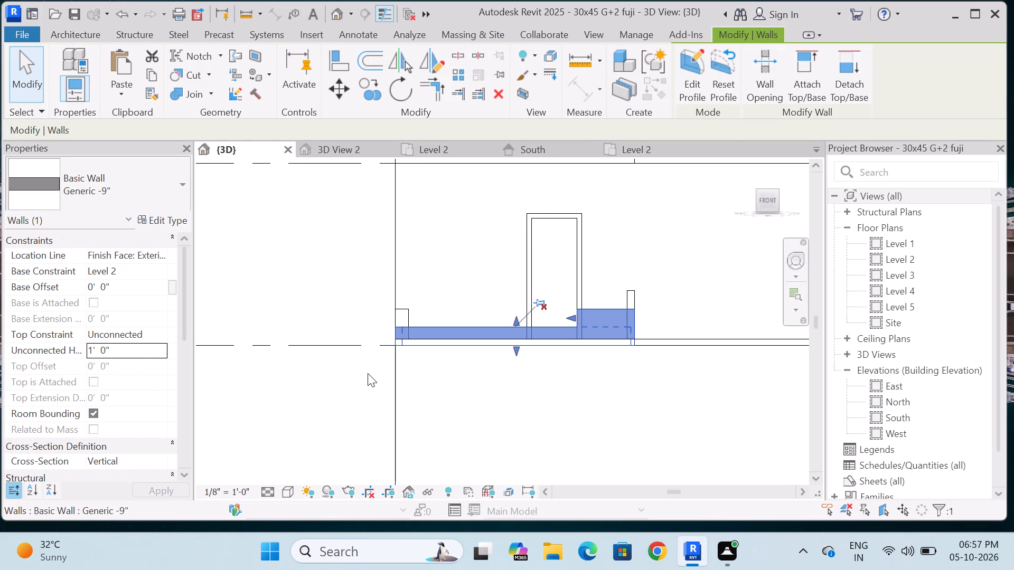
{"action": "key", "text": "Escape"}
Edit the front parapet's profile, raising the top edge of its east block level with the top of the east side wall.
{"action": "scroll", "coordinate": [615, 317], "scroll_direction": "up", "scroll_amount": 3}
{"action": "left_click", "coordinate": [609, 315]}
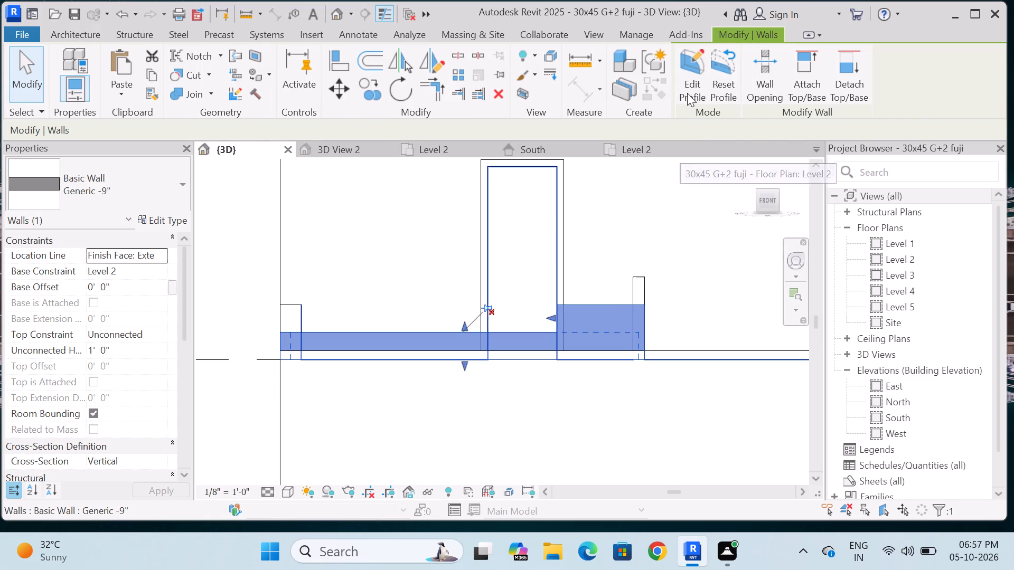
{"action": "left_click", "coordinate": [690, 76]}
{"action": "scroll", "coordinate": [465, 344], "scroll_direction": "up", "scroll_amount": 5}
{"action": "scroll", "coordinate": [526, 311], "scroll_direction": "down", "scroll_amount": 4}
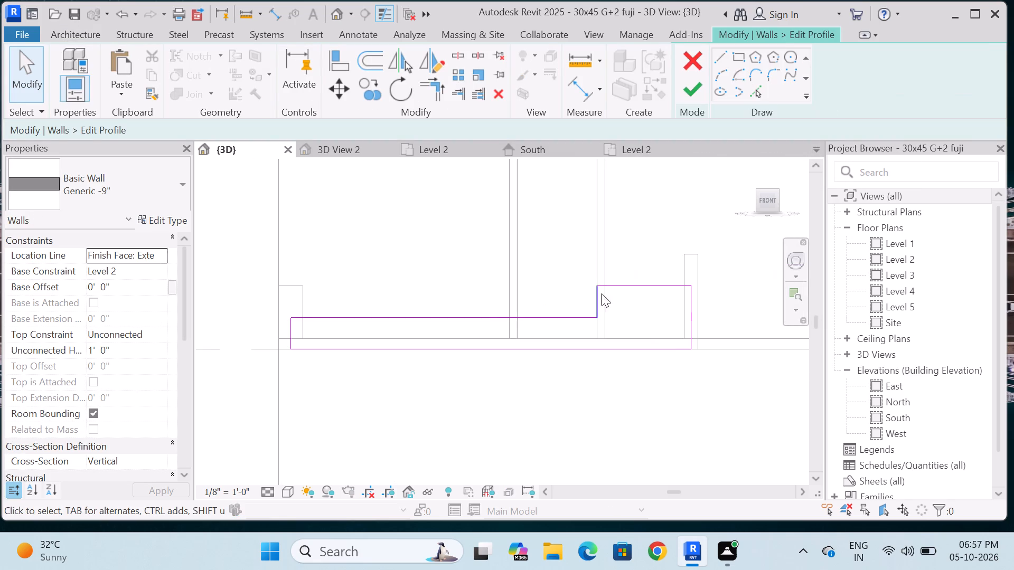
{"action": "left_click_drag", "start_coordinate": [642, 286], "coordinate": [644, 255]}
{"action": "key", "text": "Escape"}
{"action": "scroll", "coordinate": [522, 327], "scroll_direction": "down", "scroll_amount": 5}
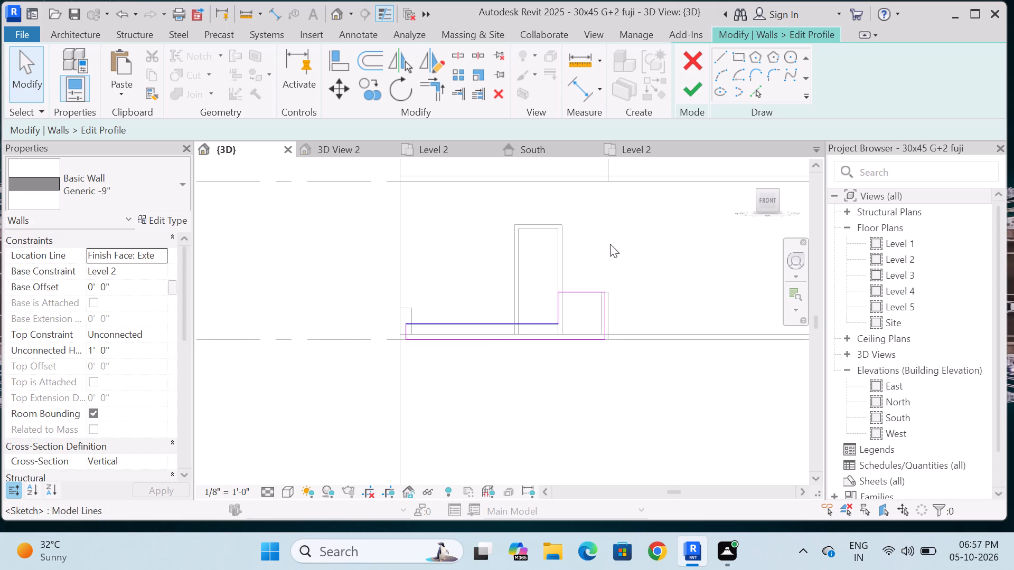
{"action": "left_click", "coordinate": [688, 94]}
{"action": "left_click", "coordinate": [332, 272]}
Set the unconnected height of the short west side wall of the Level 2 balcony to 1'.
{"action": "scroll", "coordinate": [331, 287], "scroll_direction": "down", "scroll_amount": 6}
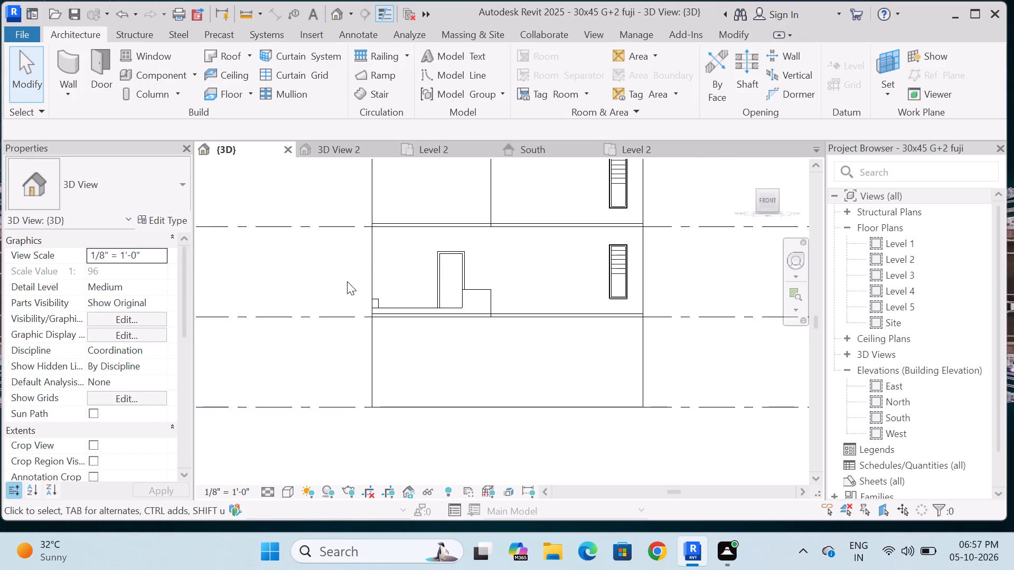
{"action": "scroll", "coordinate": [347, 281], "scroll_direction": "down", "scroll_amount": 3}
{"action": "middle_click_drag", "start_coordinate": [354, 294], "coordinate": [380, 365], "text": "shift"}
{"action": "scroll", "coordinate": [374, 320], "scroll_direction": "up", "scroll_amount": 5}
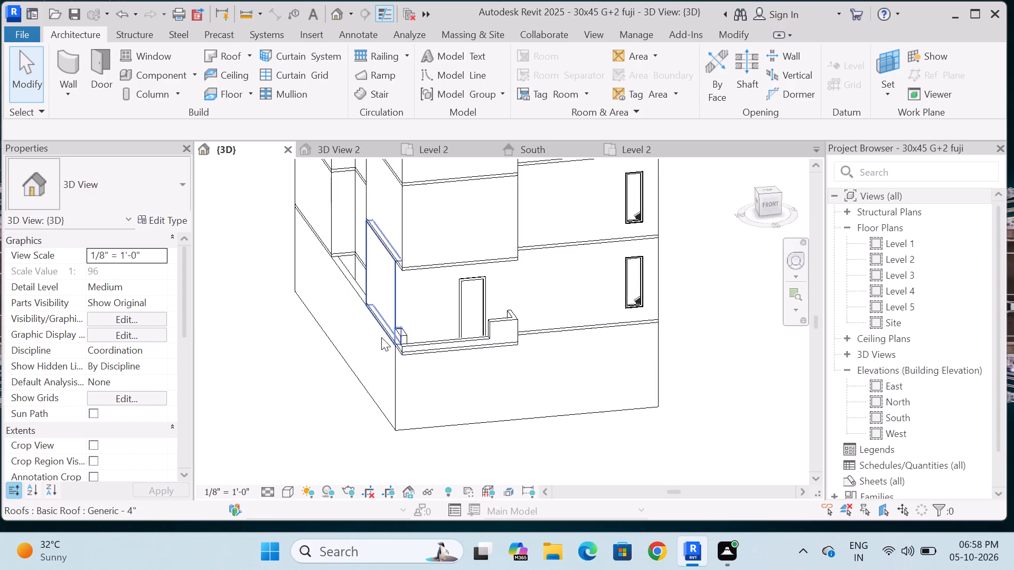
{"action": "scroll", "coordinate": [425, 349], "scroll_direction": "up", "scroll_amount": 5}
{"action": "left_click", "coordinate": [388, 324]}
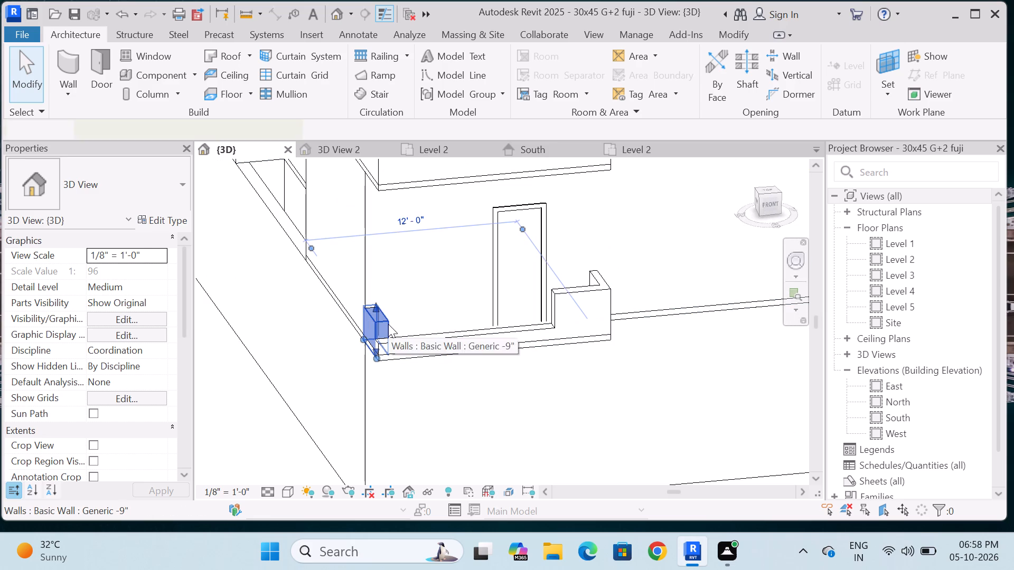
{"action": "scroll", "coordinate": [388, 324], "scroll_direction": "up", "scroll_amount": 4}
{"action": "middle_click_drag", "start_coordinate": [449, 314], "coordinate": [499, 291]}
{"action": "left_click", "coordinate": [135, 356]}
{"action": "key", "text": "BackSpace"}
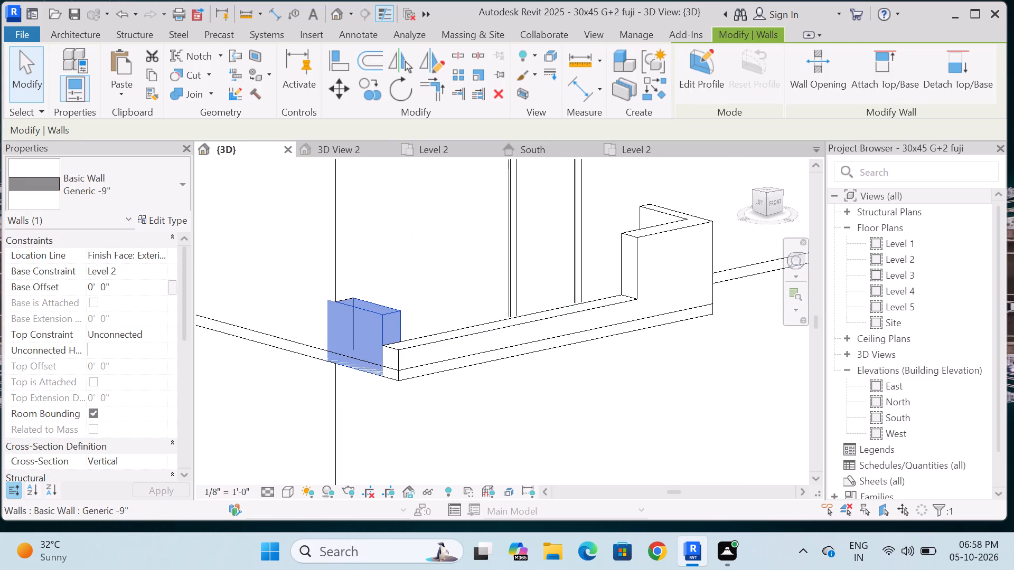
{"action": "type", "text": "1'"}
{"action": "key", "text": "Return"}
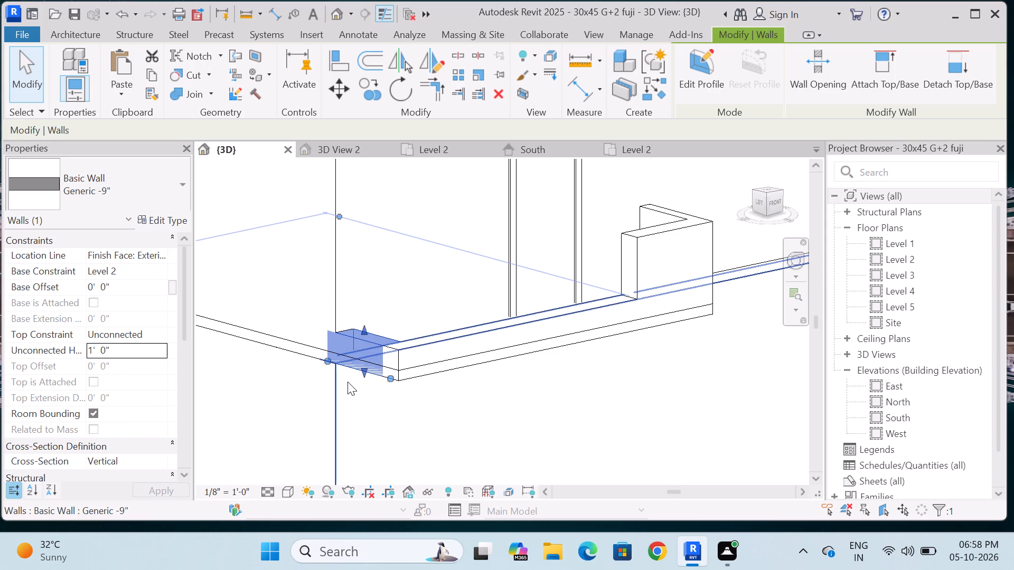
{"action": "key", "text": "Escape"}
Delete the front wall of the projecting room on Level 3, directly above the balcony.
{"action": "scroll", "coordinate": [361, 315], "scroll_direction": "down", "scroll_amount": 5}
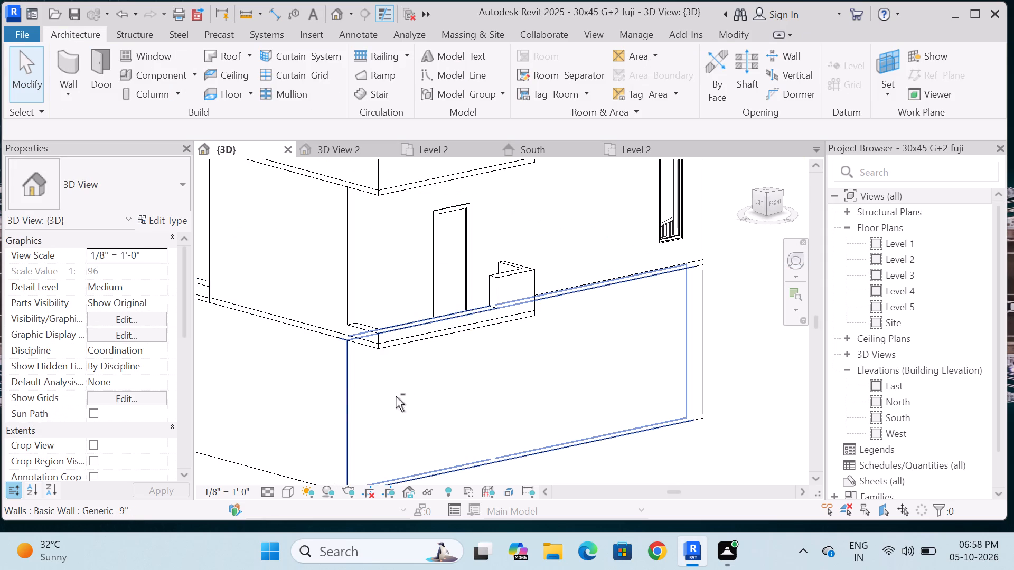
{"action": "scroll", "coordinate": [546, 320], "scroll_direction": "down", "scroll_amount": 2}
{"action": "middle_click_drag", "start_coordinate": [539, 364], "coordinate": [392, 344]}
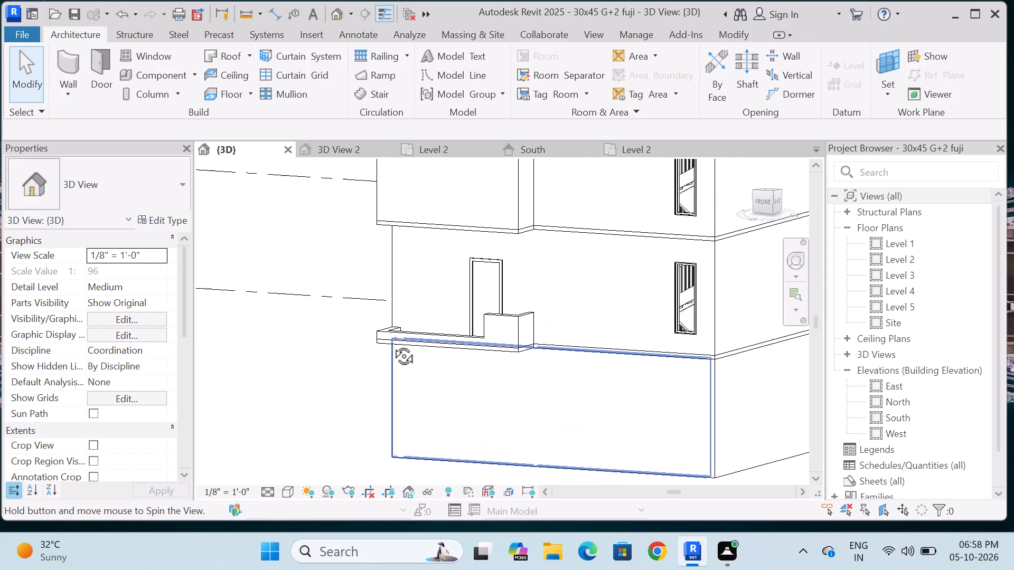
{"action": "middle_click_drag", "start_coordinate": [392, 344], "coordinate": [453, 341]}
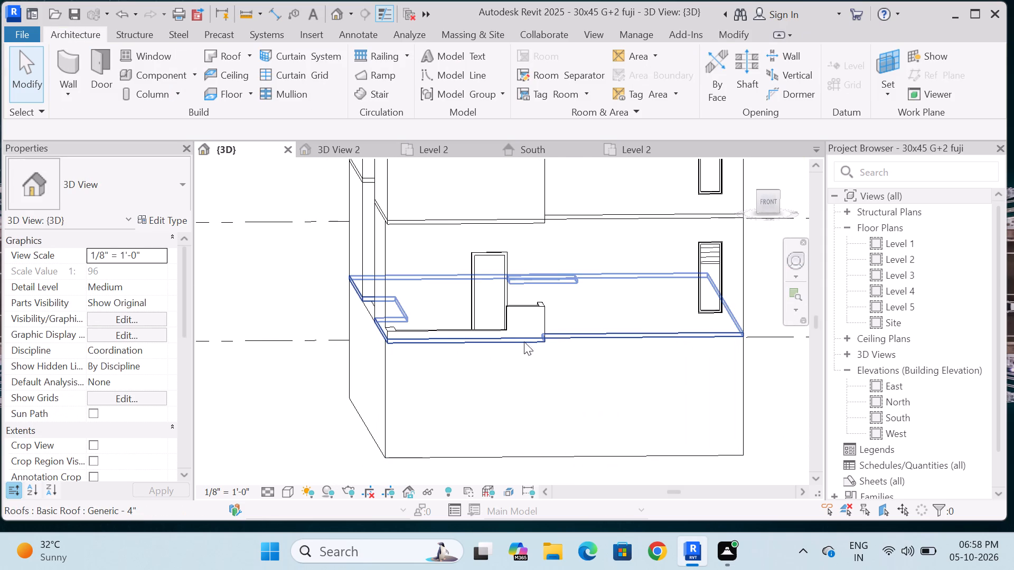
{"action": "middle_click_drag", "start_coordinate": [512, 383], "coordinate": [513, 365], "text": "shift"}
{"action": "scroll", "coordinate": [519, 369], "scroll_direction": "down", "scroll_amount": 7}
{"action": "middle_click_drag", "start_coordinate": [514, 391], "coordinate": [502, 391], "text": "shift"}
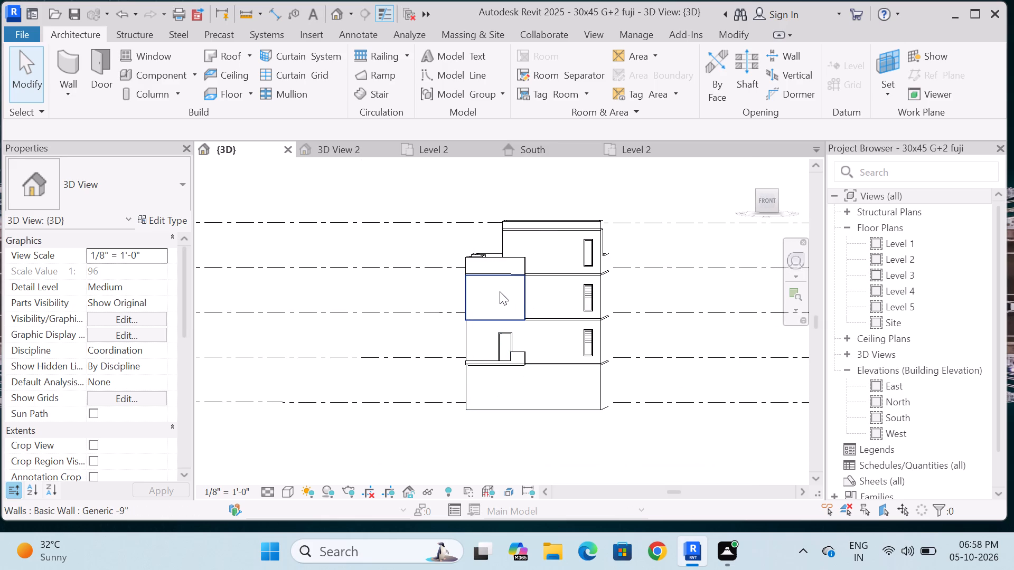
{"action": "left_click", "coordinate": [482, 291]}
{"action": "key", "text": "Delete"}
Examine the Level 3 front bay from several angles, including its side walls and the walls behind the front face.
{"action": "scroll", "coordinate": [485, 297], "scroll_direction": "up", "scroll_amount": 2}
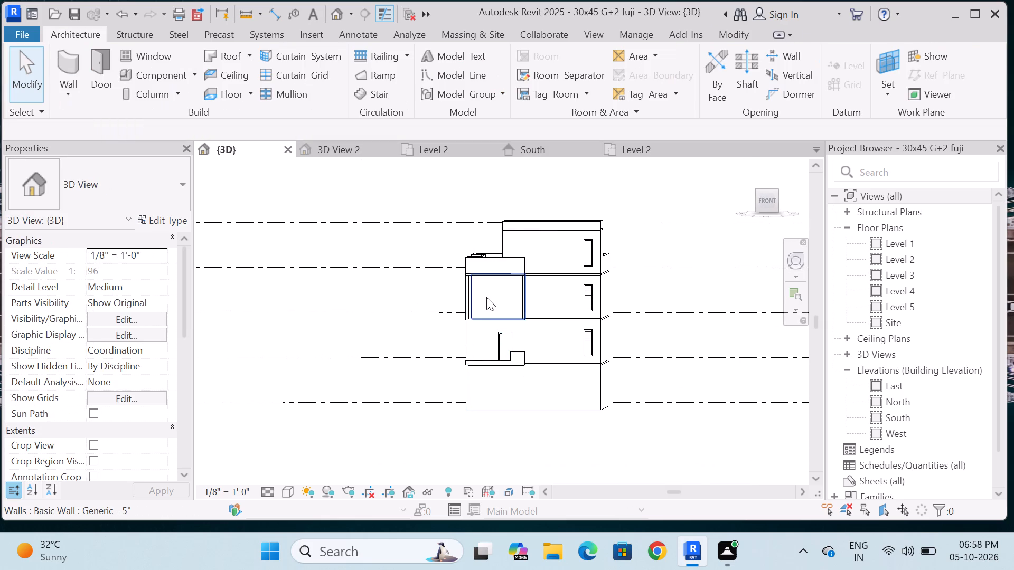
{"action": "scroll", "coordinate": [486, 297], "scroll_direction": "up", "scroll_amount": 6}
{"action": "scroll", "coordinate": [495, 296], "scroll_direction": "down", "scroll_amount": 3}
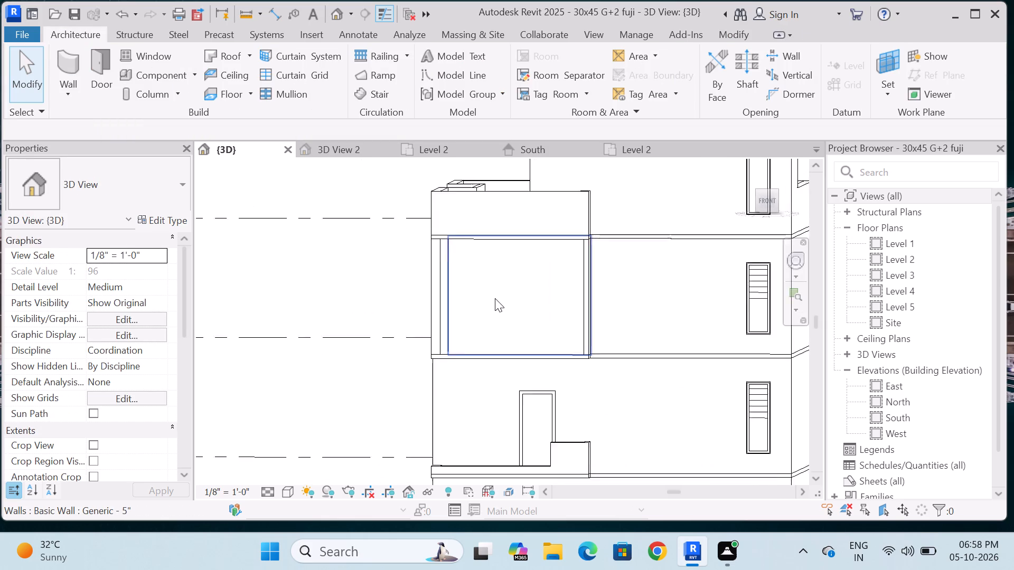
{"action": "scroll", "coordinate": [557, 301], "scroll_direction": "down", "scroll_amount": 3}
{"action": "middle_click_drag", "start_coordinate": [567, 313], "coordinate": [606, 311], "text": "shift"}
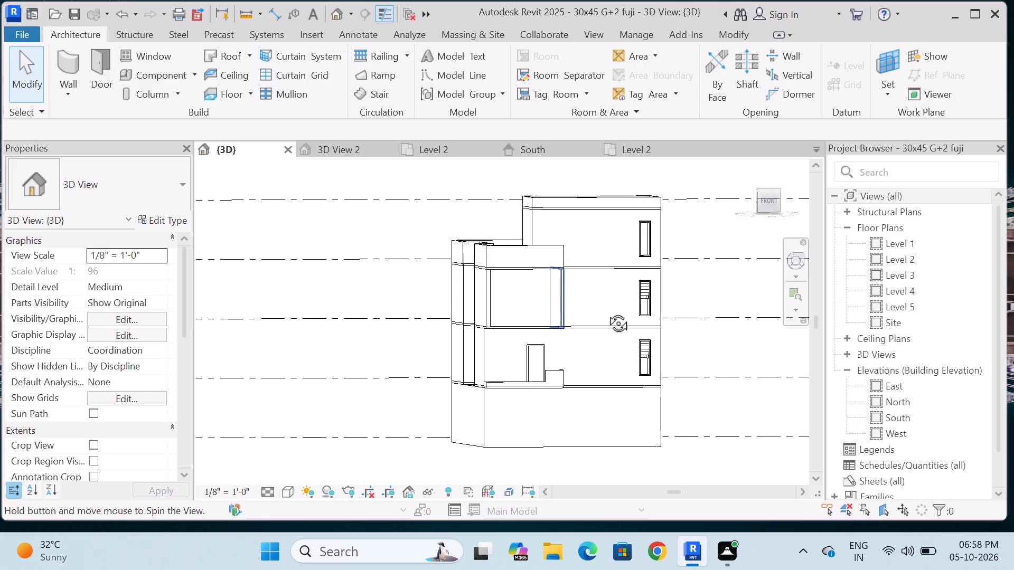
{"action": "middle_click_drag", "start_coordinate": [606, 311], "coordinate": [634, 309], "text": "shift"}
{"action": "scroll", "coordinate": [519, 283], "scroll_direction": "up", "scroll_amount": 5}
{"action": "scroll", "coordinate": [551, 313], "scroll_direction": "down", "scroll_amount": 3}
{"action": "middle_click_drag", "start_coordinate": [551, 318], "coordinate": [507, 350], "text": "shift"}
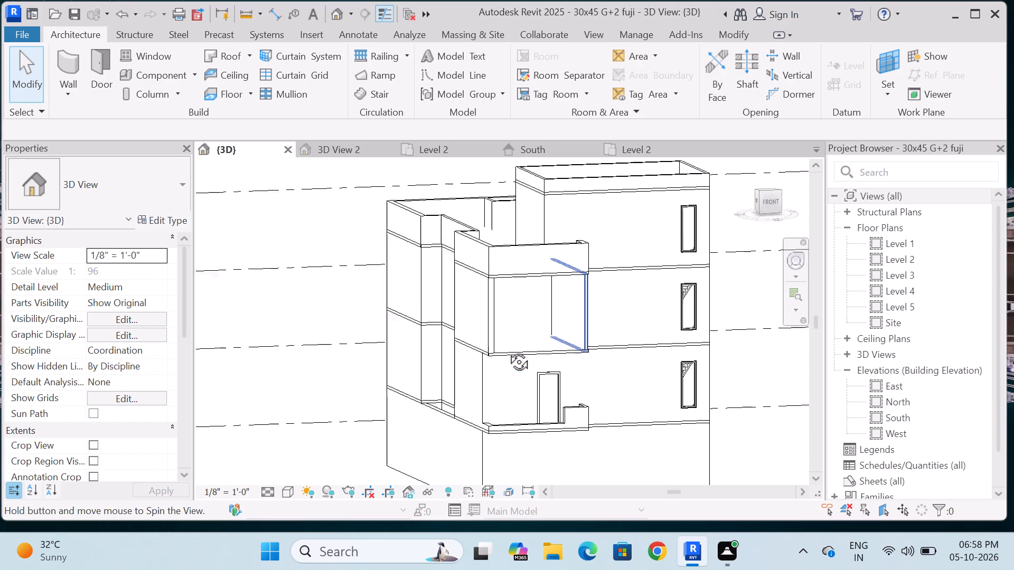
{"action": "middle_click_drag", "start_coordinate": [507, 350], "coordinate": [497, 356], "text": "shift"}
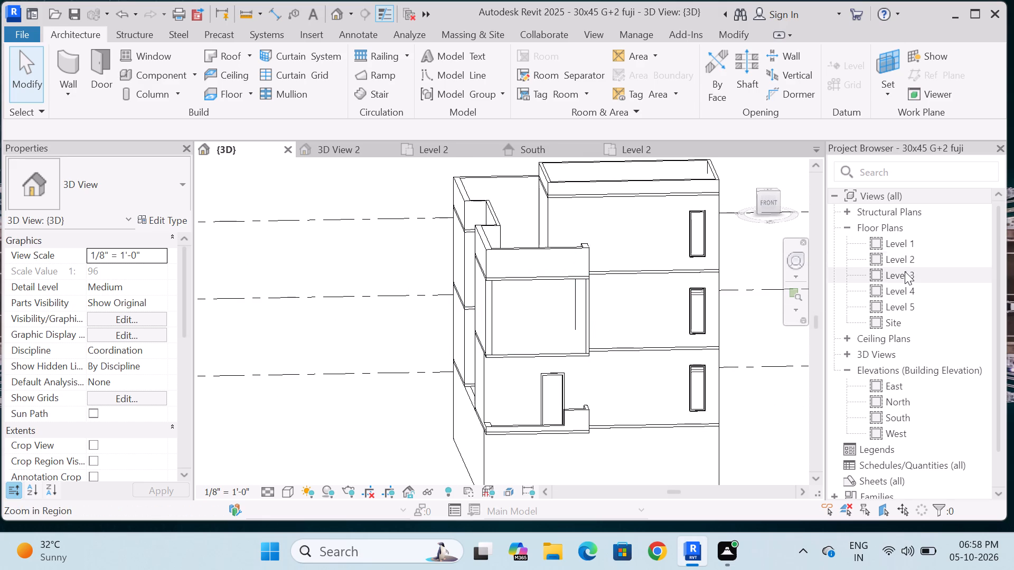
Open the Level 3 floor plan at the projecting front room beside the staircase.
{"action": "double_click", "coordinate": [903, 274]}
{"action": "scroll", "coordinate": [488, 344], "scroll_direction": "up", "scroll_amount": 10}
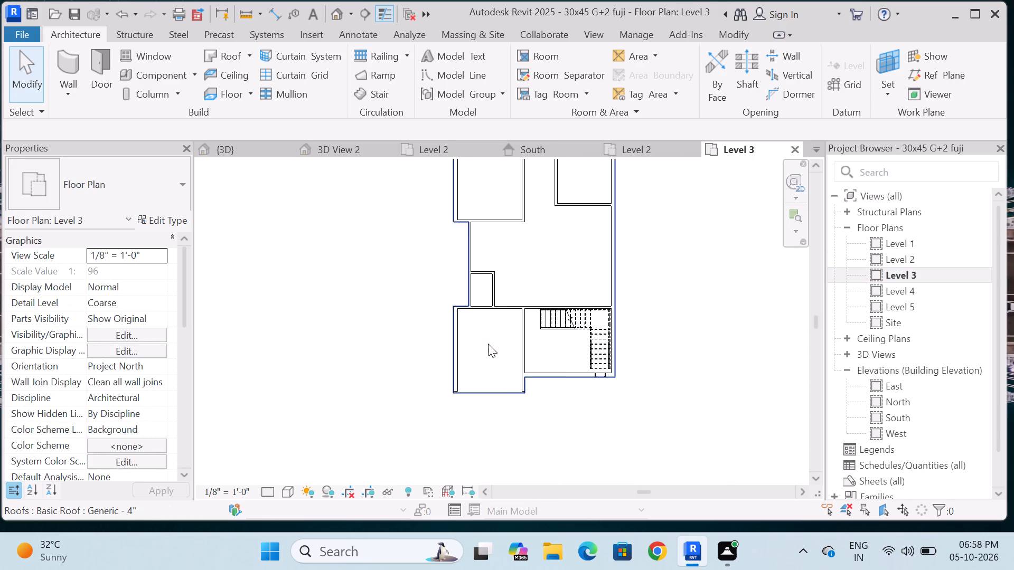
{"action": "scroll", "coordinate": [488, 344], "scroll_direction": "up", "scroll_amount": 1}
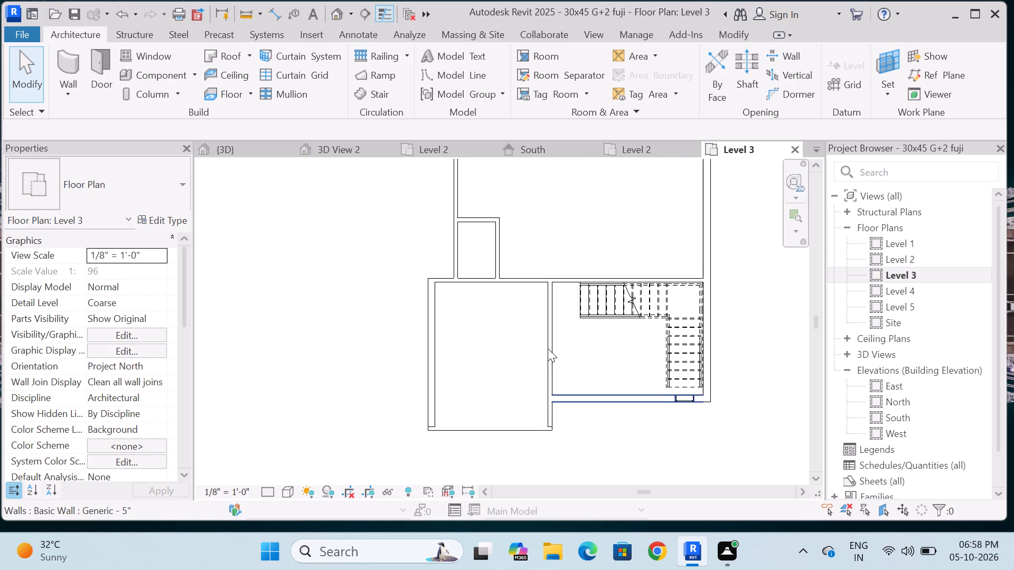
{"action": "scroll", "coordinate": [547, 346], "scroll_direction": "down", "scroll_amount": 1}
{"action": "scroll", "coordinate": [541, 411], "scroll_direction": "up", "scroll_amount": 5}
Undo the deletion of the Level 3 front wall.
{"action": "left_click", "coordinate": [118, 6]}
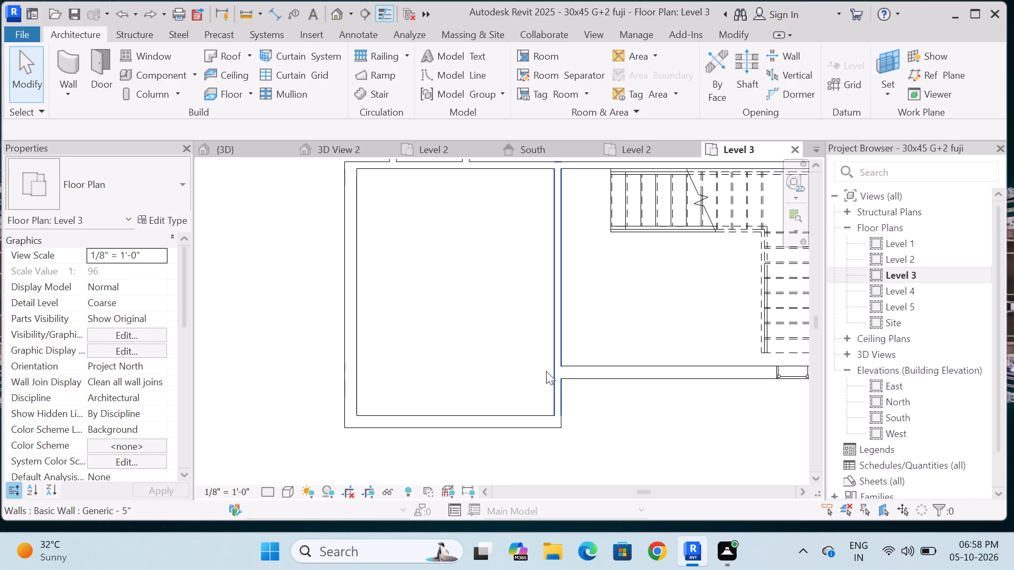
Draw a Generic -9" wall about 12' long across the Level 3 front room, continuing the staircase's front wall to the west wall.
{"action": "left_click", "coordinate": [580, 374]}
{"action": "type", "text": "cs"}
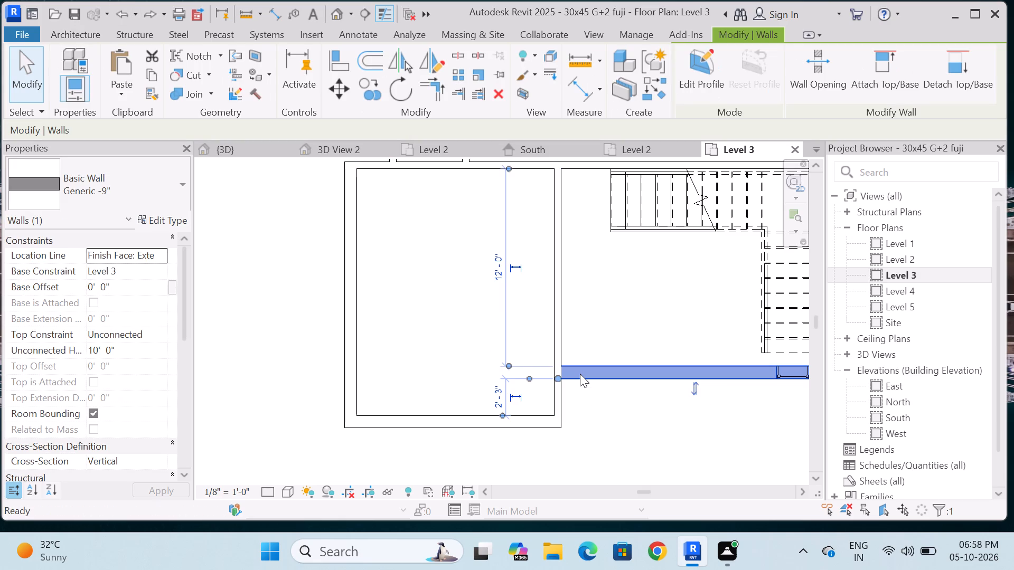
{"action": "scroll", "coordinate": [559, 373], "scroll_direction": "up", "scroll_amount": 5}
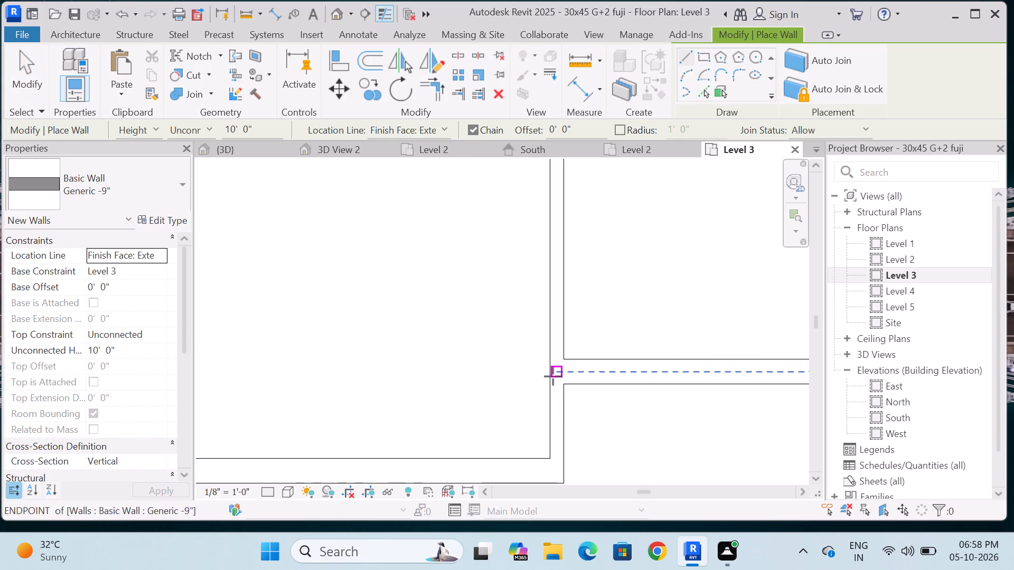
{"action": "left_click", "coordinate": [550, 384]}
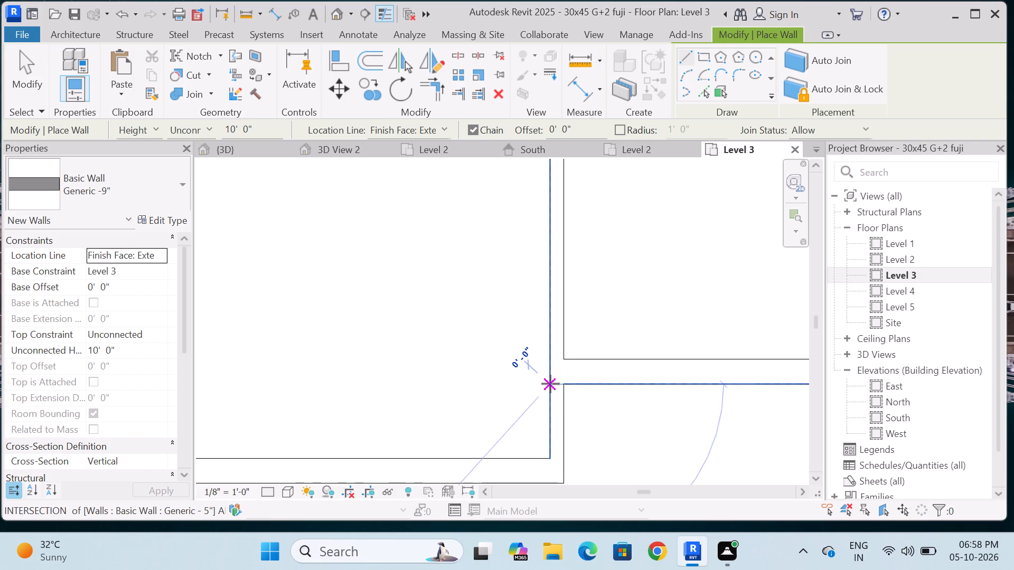
{"action": "scroll", "coordinate": [433, 382], "scroll_direction": "down", "scroll_amount": 10}
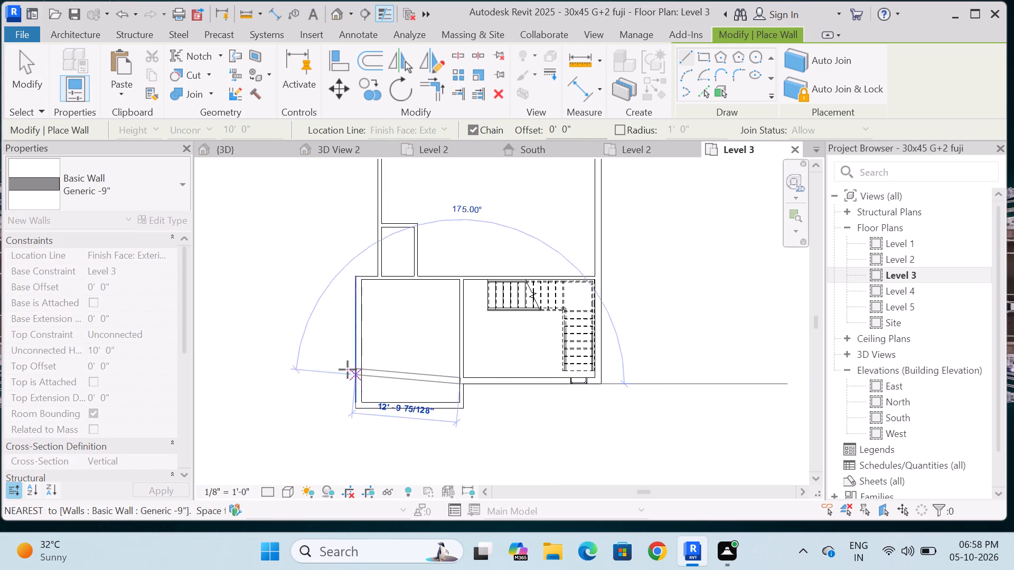
{"action": "scroll", "coordinate": [348, 369], "scroll_direction": "up", "scroll_amount": 11}
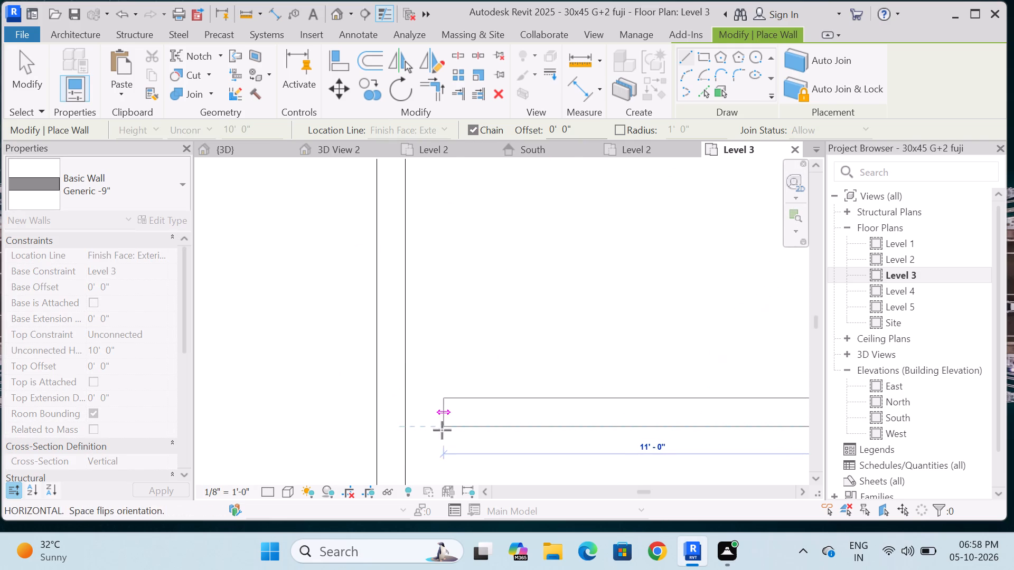
{"action": "left_click", "coordinate": [406, 426]}
{"action": "key", "text": "Escape"}
{"action": "scroll", "coordinate": [395, 373], "scroll_direction": "down", "scroll_amount": 15}
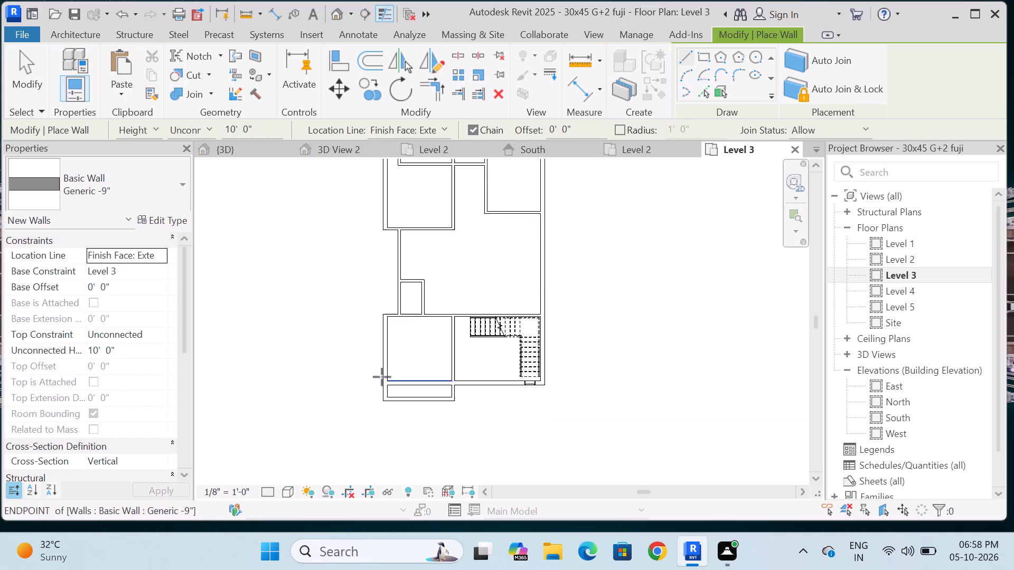
{"action": "scroll", "coordinate": [405, 379], "scroll_direction": "up", "scroll_amount": 8}
{"action": "scroll", "coordinate": [519, 316], "scroll_direction": "down", "scroll_amount": 4}
{"action": "scroll", "coordinate": [476, 364], "scroll_direction": "up", "scroll_amount": 5}
{"action": "key", "text": "Escape"}
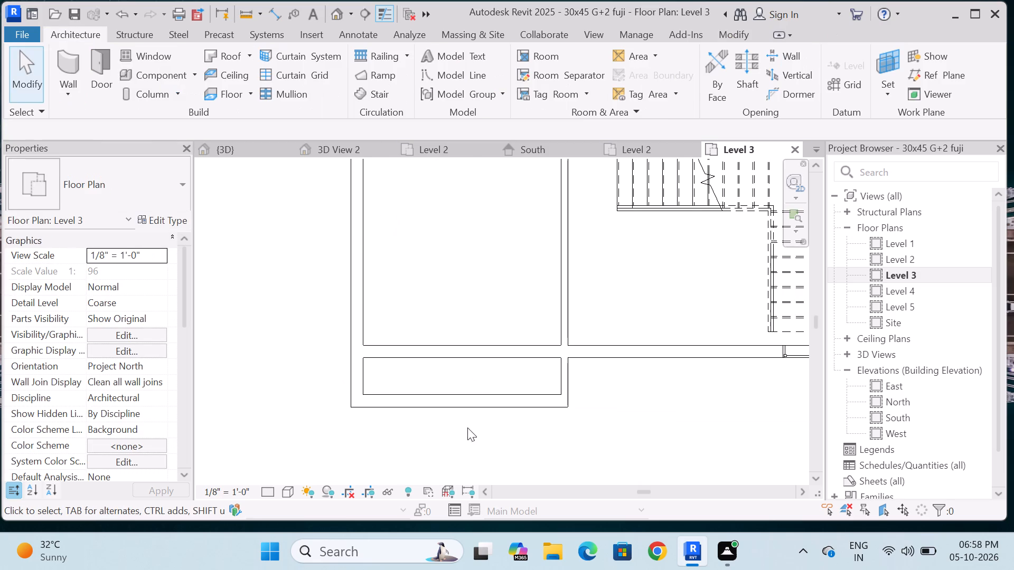
Set the unconnected height of the outermost front wall on Level 3 to 1'.
{"action": "left_click", "coordinate": [468, 404]}
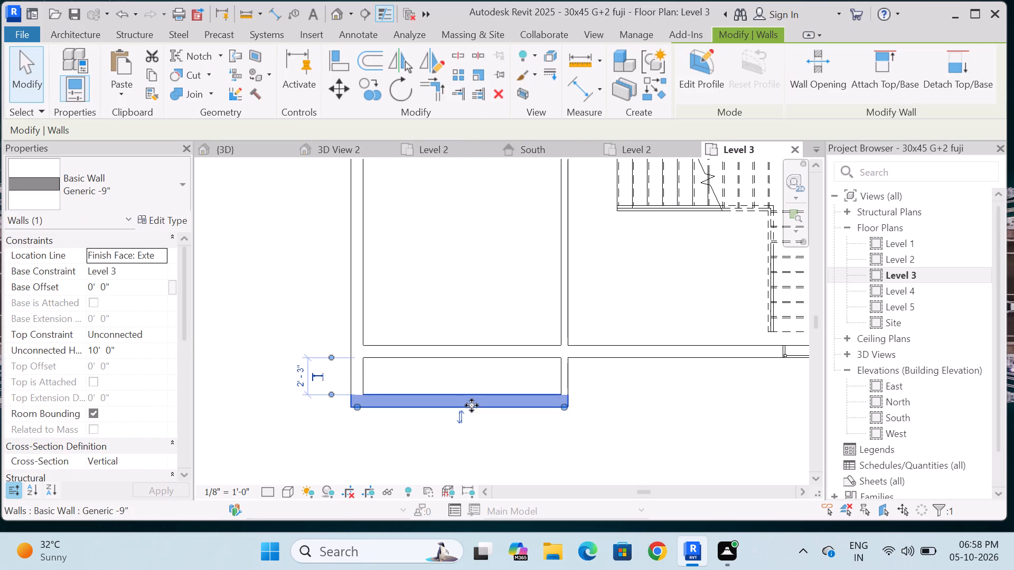
{"action": "left_click", "coordinate": [135, 350]}
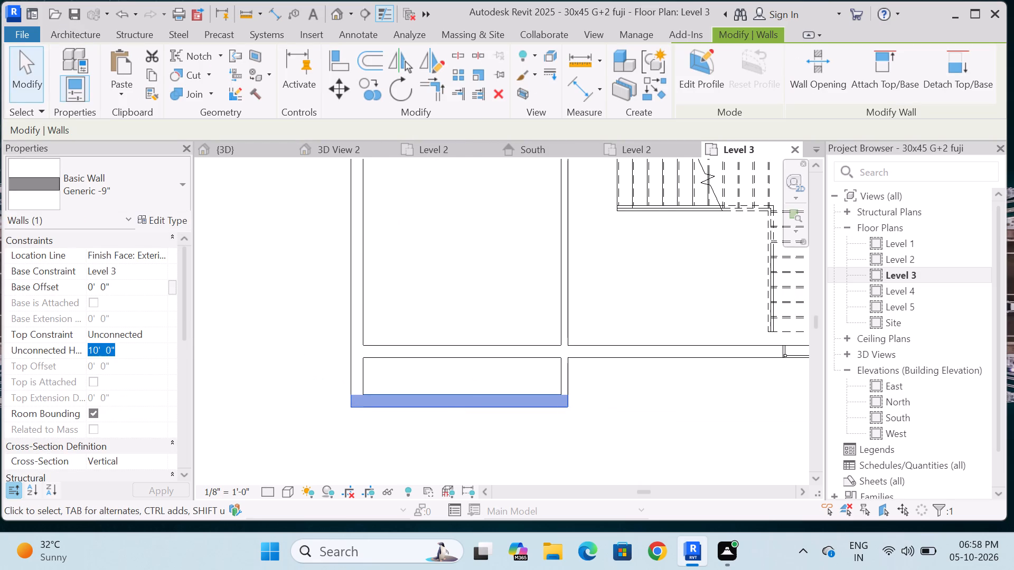
{"action": "key", "text": "BackSpace"}
{"action": "key", "text": "1"}
{"action": "key", "text": "apostrophe"}
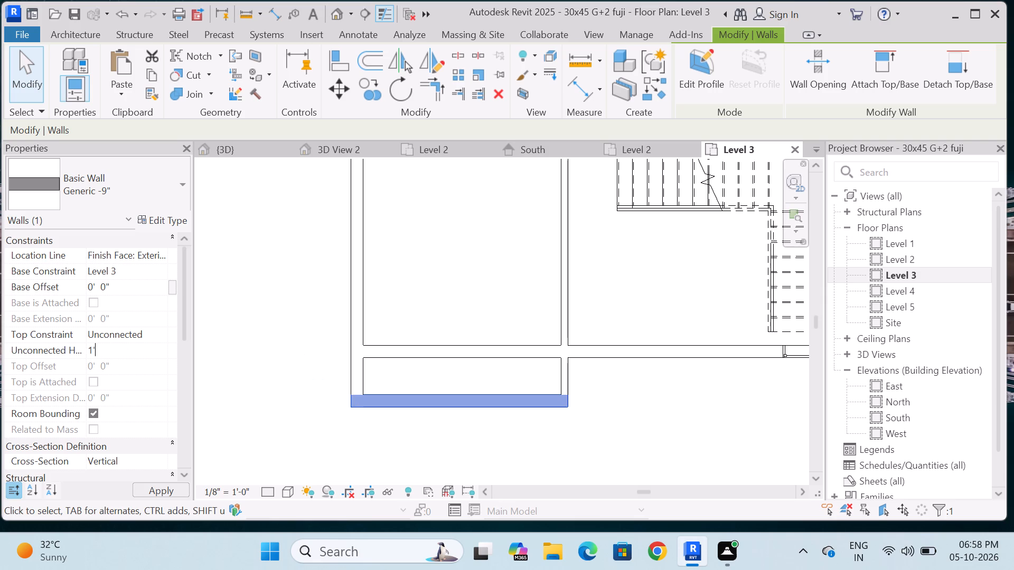
{"action": "key", "text": "Return"}
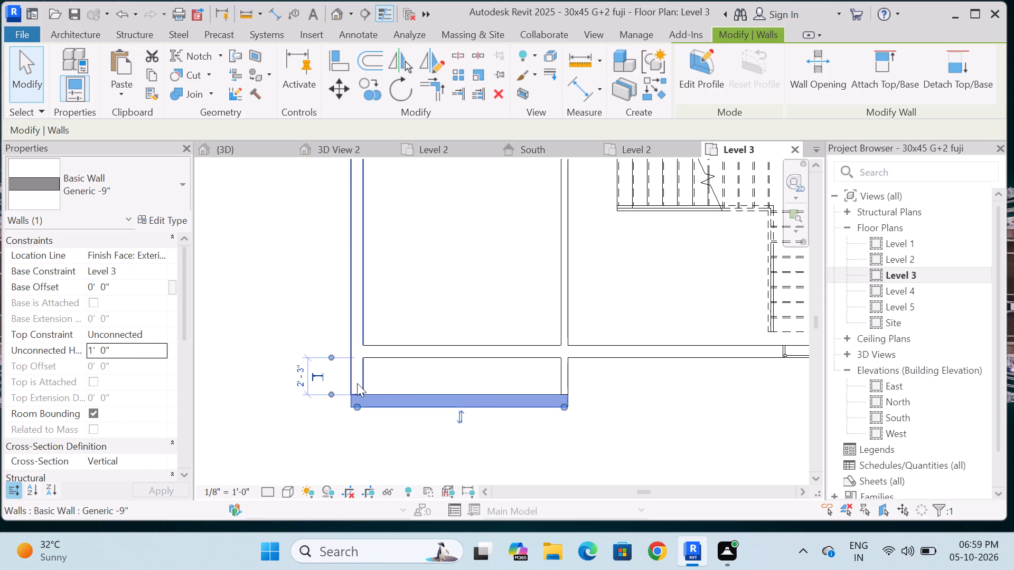
{"action": "key", "text": "Escape"}
Split the Level 3 front room's west and east side walls where they meet the new cross wall's south face.
{"action": "left_click", "coordinate": [362, 377]}
{"action": "key", "text": "Escape"}
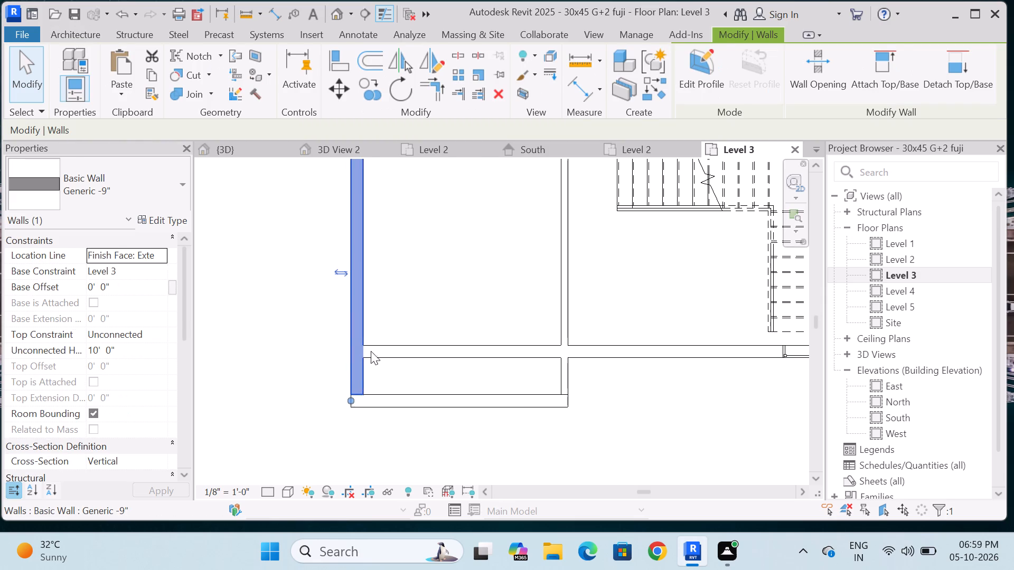
{"action": "left_click", "coordinate": [746, 35]}
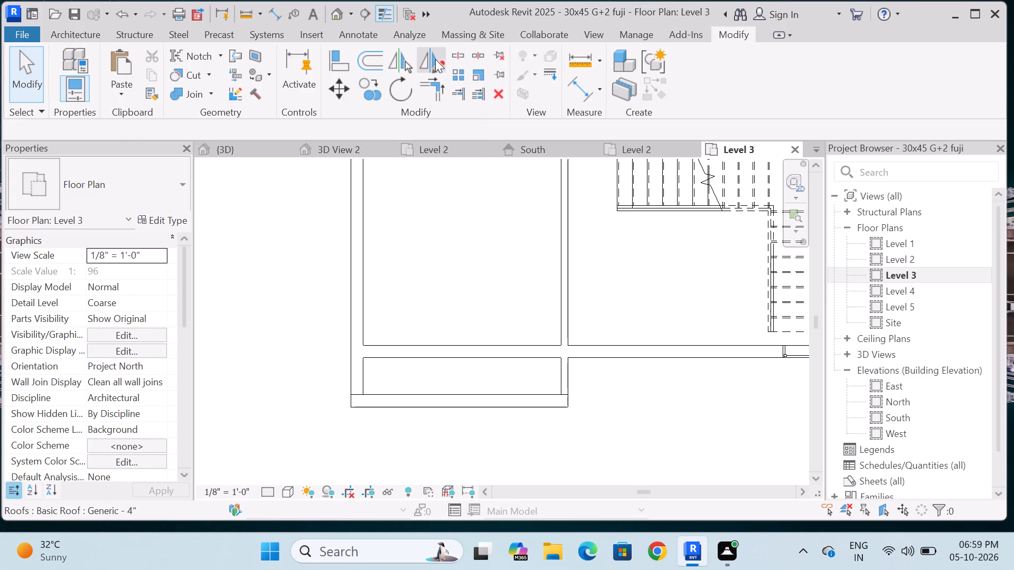
{"action": "left_click", "coordinate": [457, 54]}
{"action": "scroll", "coordinate": [352, 340], "scroll_direction": "up", "scroll_amount": 12}
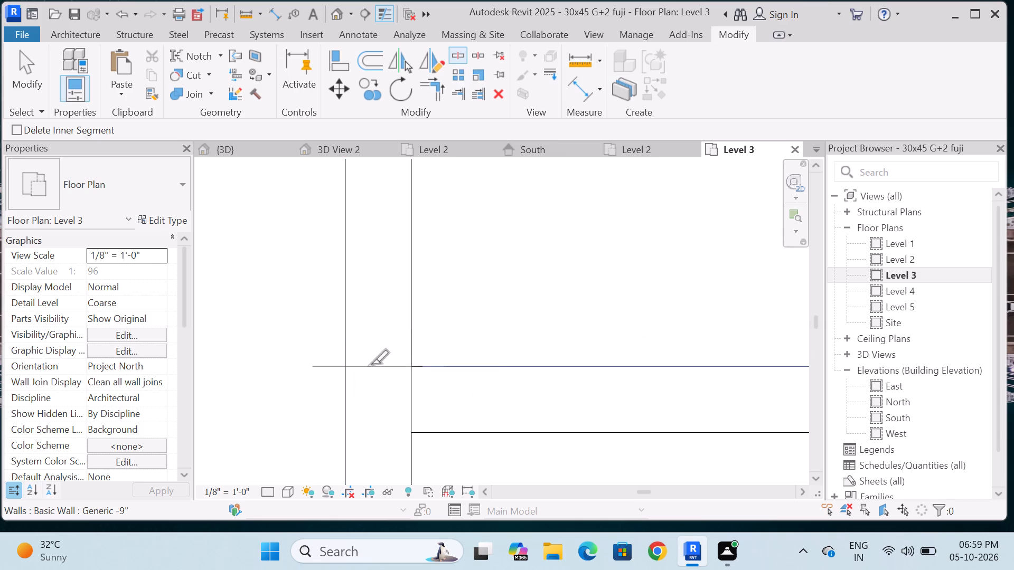
{"action": "scroll", "coordinate": [372, 348], "scroll_direction": "down", "scroll_amount": 4}
{"action": "scroll", "coordinate": [374, 394], "scroll_direction": "up", "scroll_amount": 5}
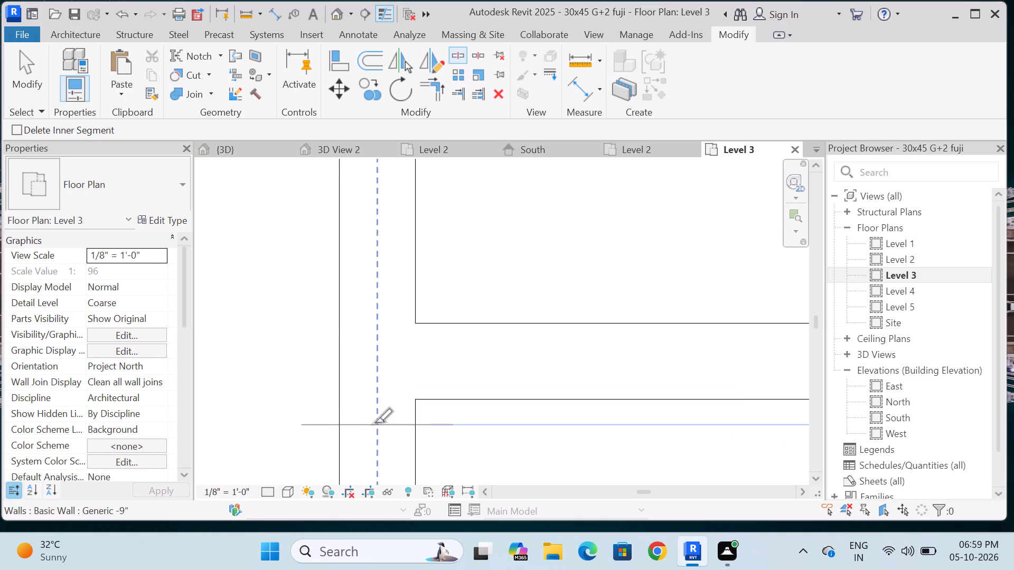
{"action": "left_click", "coordinate": [374, 401]}
{"action": "scroll", "coordinate": [362, 369], "scroll_direction": "down", "scroll_amount": 11}
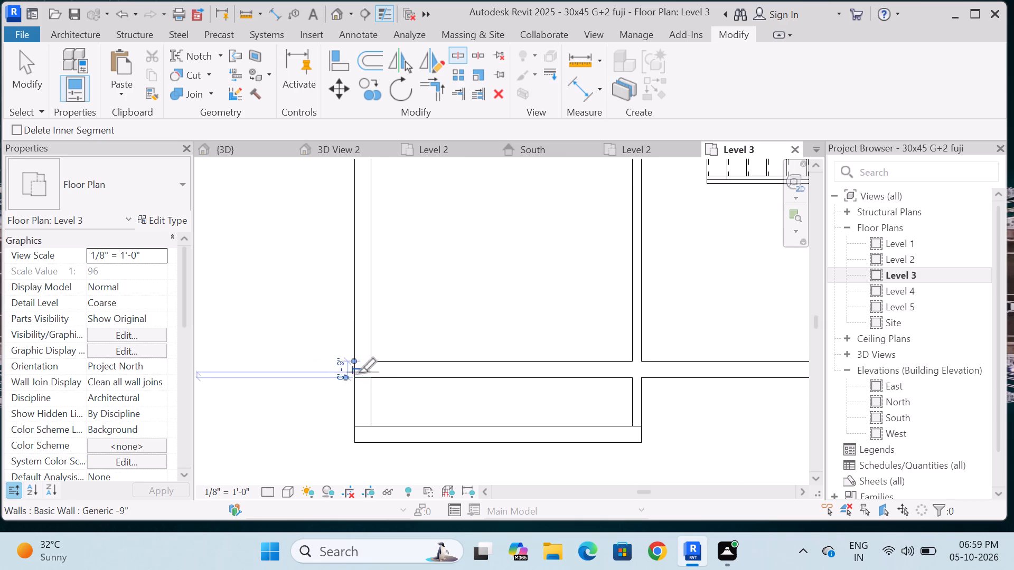
{"action": "scroll", "coordinate": [661, 379], "scroll_direction": "up", "scroll_amount": 11}
{"action": "scroll", "coordinate": [540, 398], "scroll_direction": "up", "scroll_amount": 5}
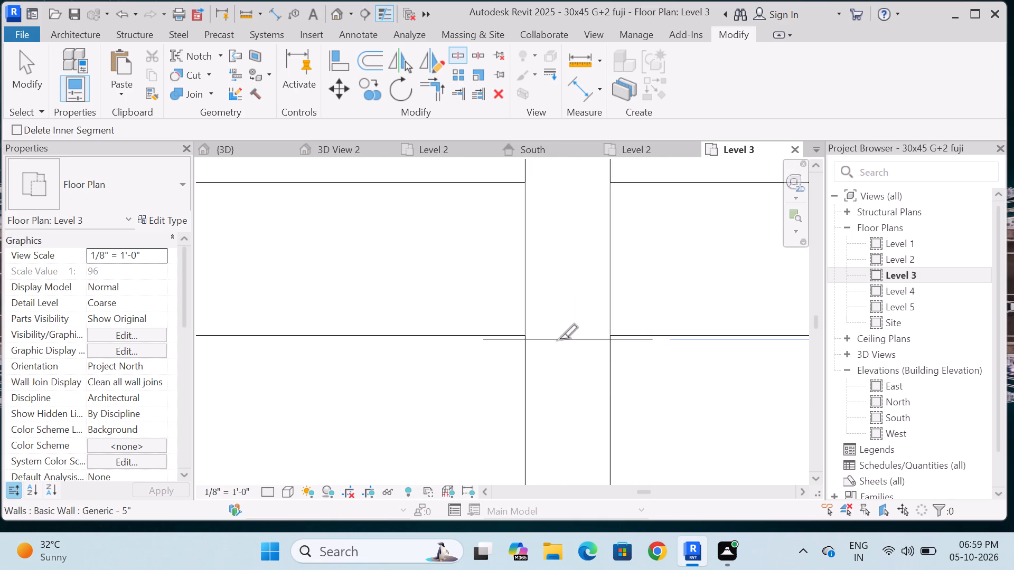
{"action": "left_click", "coordinate": [559, 337]}
{"action": "scroll", "coordinate": [559, 337], "scroll_direction": "down", "scroll_amount": 12}
{"action": "scroll", "coordinate": [558, 339], "scroll_direction": "up", "scroll_amount": 1}
{"action": "scroll", "coordinate": [558, 339], "scroll_direction": "down", "scroll_amount": 6}
{"action": "scroll", "coordinate": [604, 358], "scroll_direction": "down", "scroll_amount": 5}
{"action": "key", "text": "Escape"}
{"action": "key", "text": "Escape"}
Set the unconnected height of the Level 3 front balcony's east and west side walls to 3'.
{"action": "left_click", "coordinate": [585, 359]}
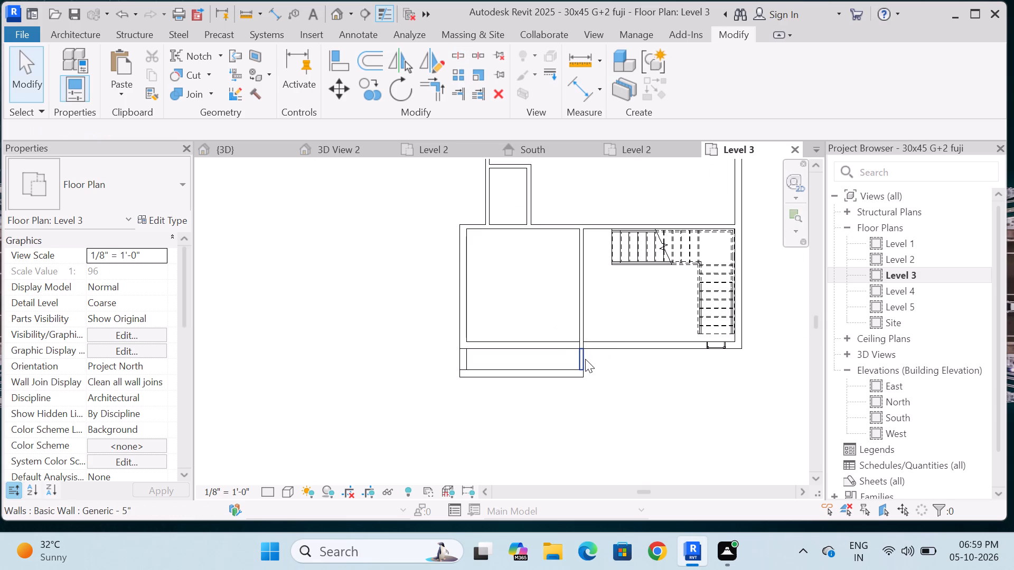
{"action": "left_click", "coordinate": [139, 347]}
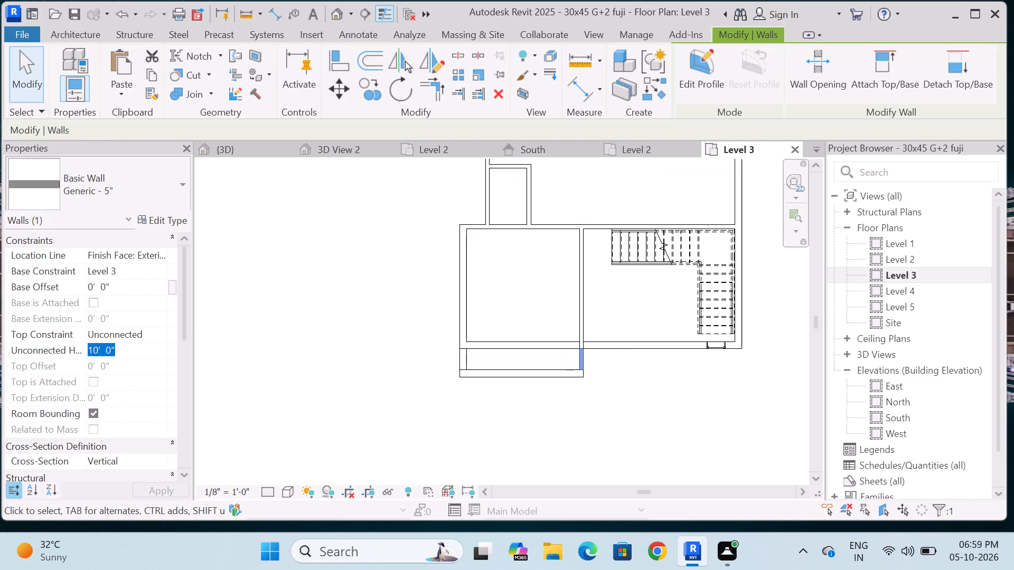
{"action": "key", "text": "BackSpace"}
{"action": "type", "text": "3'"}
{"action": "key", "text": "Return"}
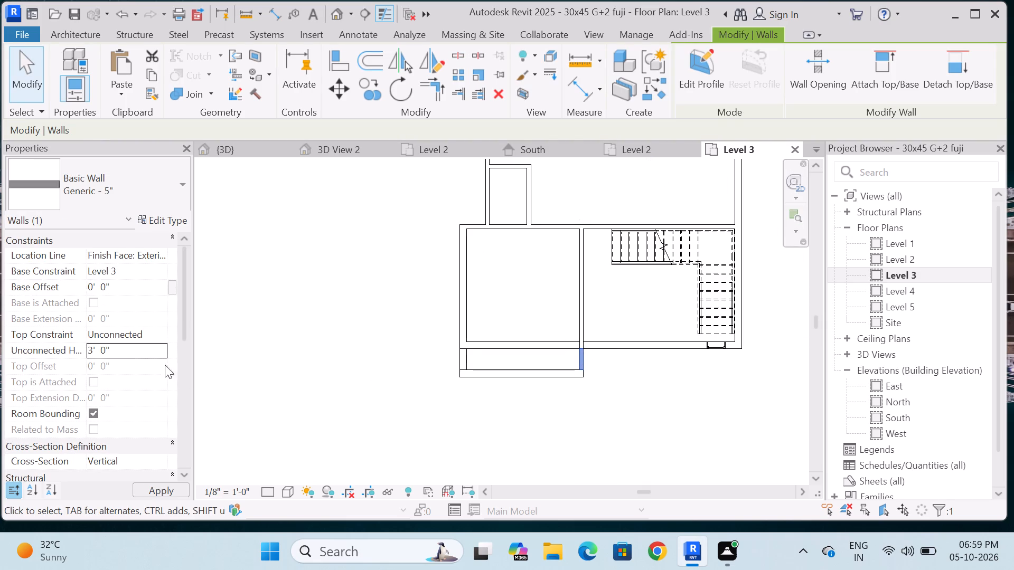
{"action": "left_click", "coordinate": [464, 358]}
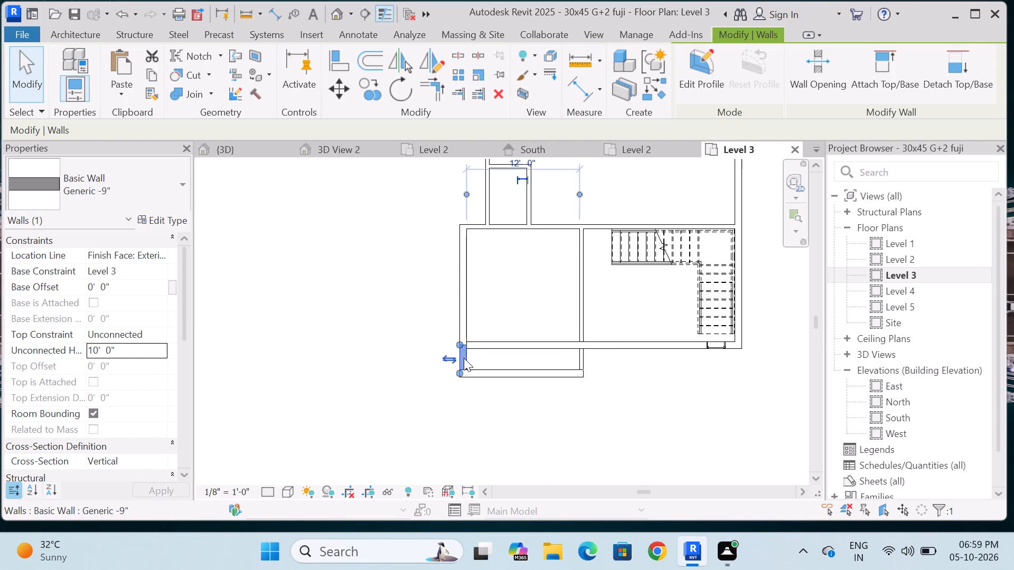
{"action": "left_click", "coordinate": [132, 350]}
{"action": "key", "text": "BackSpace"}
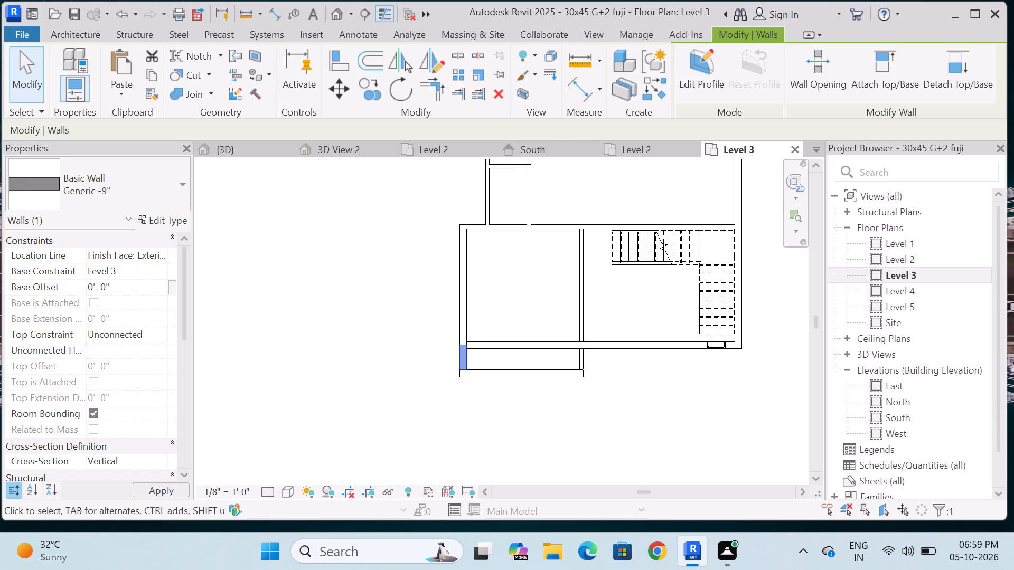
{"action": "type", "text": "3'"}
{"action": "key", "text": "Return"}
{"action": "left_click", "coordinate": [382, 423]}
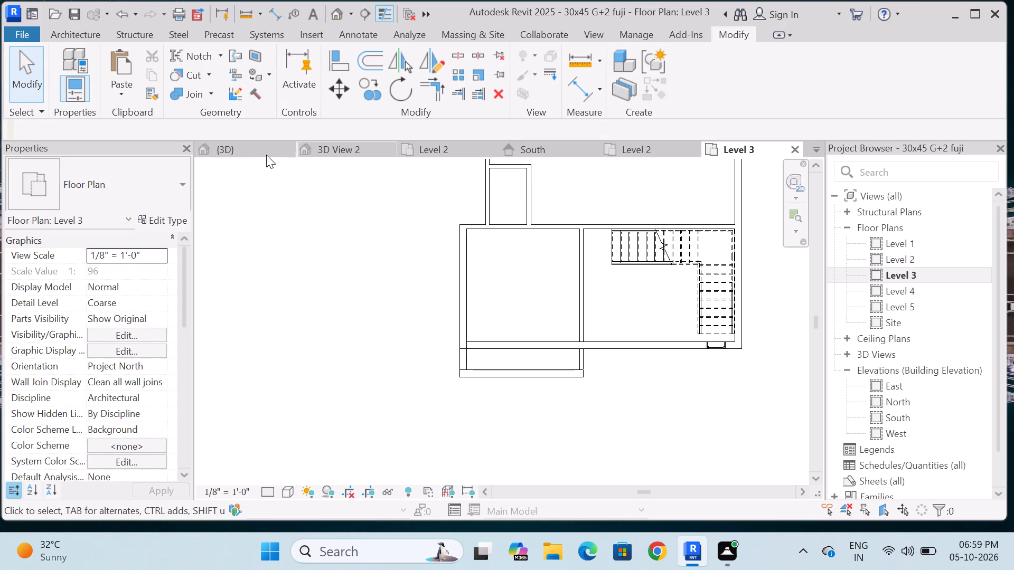
Delete the west side, front and east side walls of the Level 3 front balcony in the 3D view.
{"action": "left_click", "coordinate": [249, 154]}
{"action": "middle_click_drag", "start_coordinate": [419, 382], "coordinate": [384, 344], "text": "shift"}
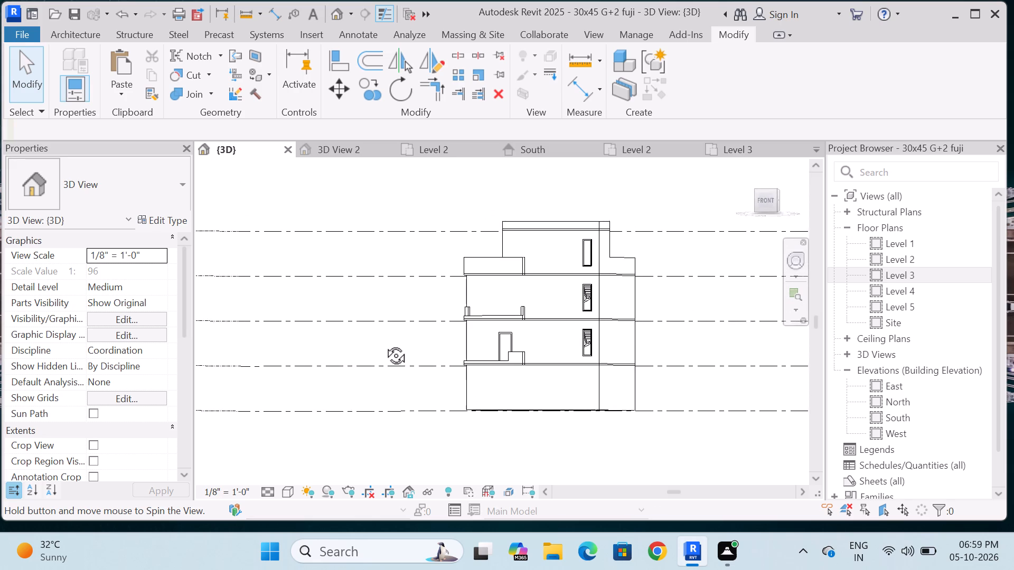
{"action": "middle_click_drag", "start_coordinate": [384, 344], "coordinate": [450, 365], "text": "shift"}
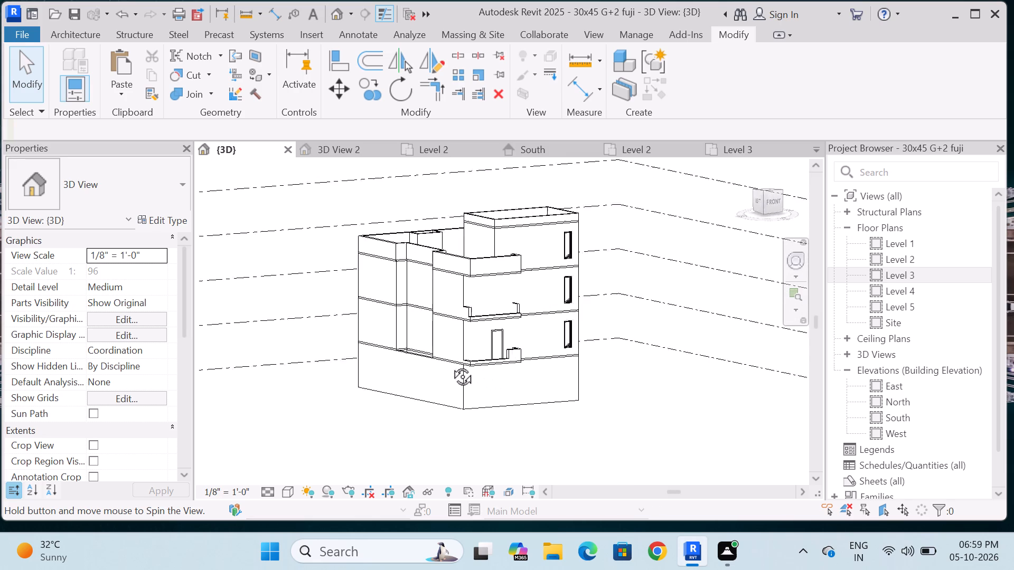
{"action": "middle_click_drag", "start_coordinate": [450, 365], "coordinate": [500, 360], "text": "shift"}
{"action": "scroll", "coordinate": [480, 341], "scroll_direction": "up", "scroll_amount": 6}
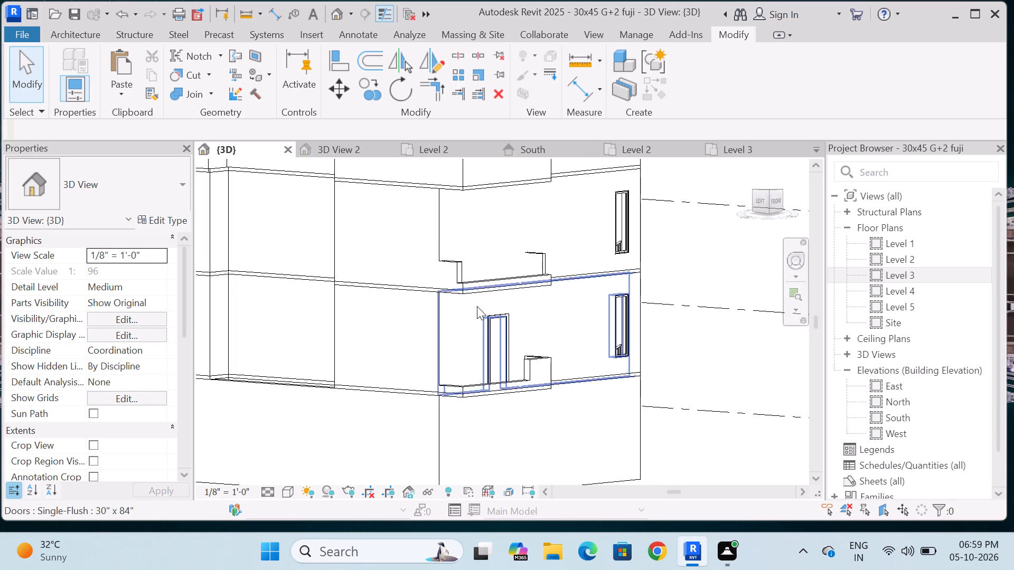
{"action": "left_click", "coordinate": [454, 267]}
{"action": "key", "text": "Delete"}
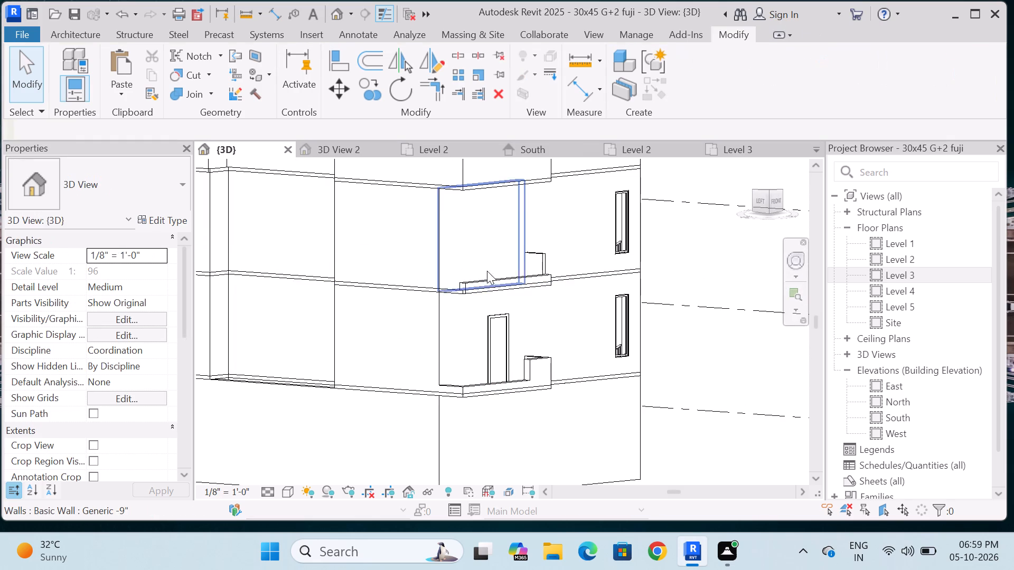
{"action": "left_click", "coordinate": [502, 283]}
{"action": "key", "text": "Delete"}
{"action": "left_click", "coordinate": [535, 262]}
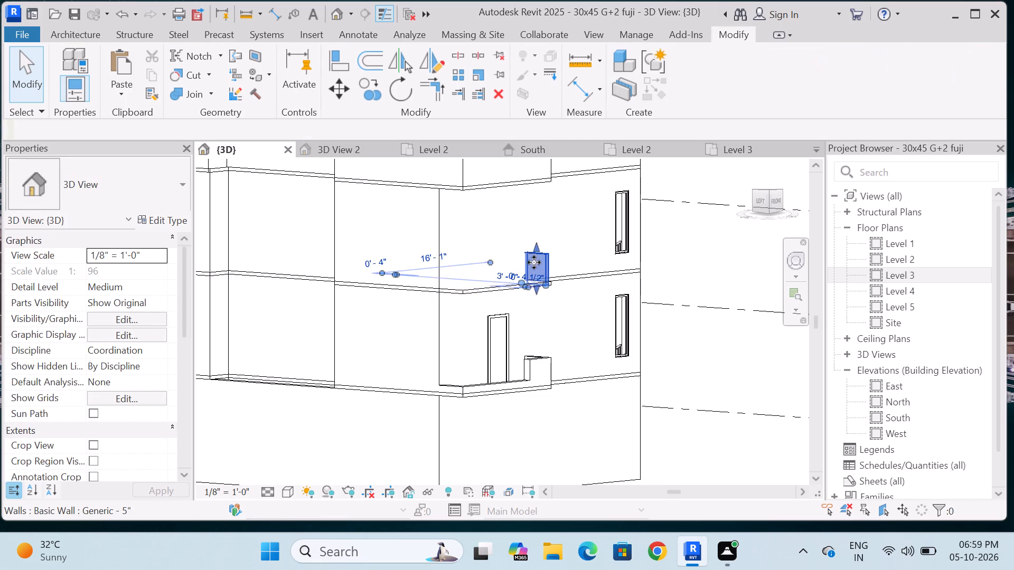
{"action": "key", "text": "Delete"}
Copy the Level 2 balcony's west, front and east parapet walls and paste them aligned to Level 3.
{"action": "scroll", "coordinate": [488, 396], "scroll_direction": "up", "scroll_amount": 5}
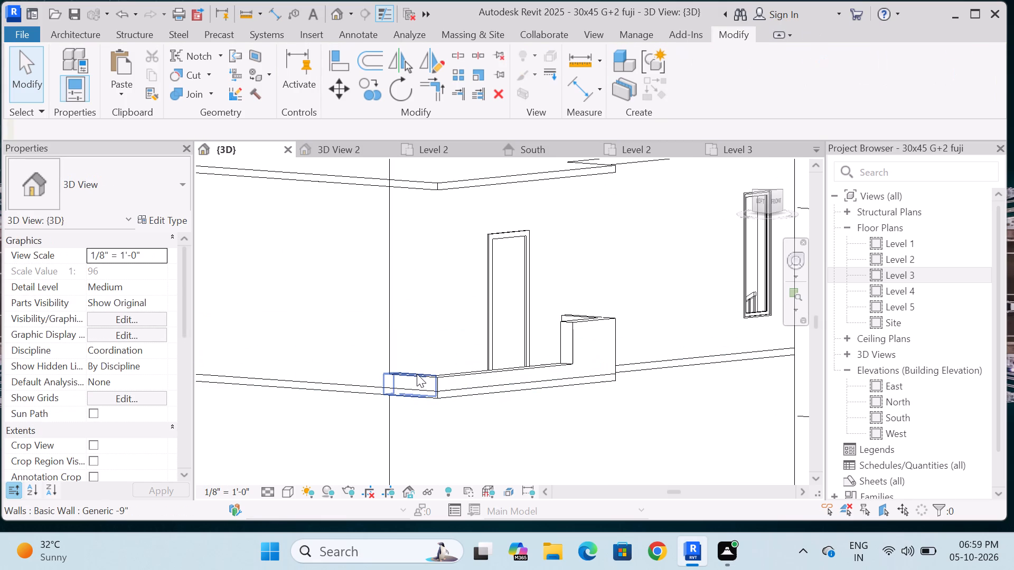
{"action": "left_click", "coordinate": [417, 374], "text": "ctrl"}
{"action": "left_click", "coordinate": [486, 376], "text": "ctrl"}
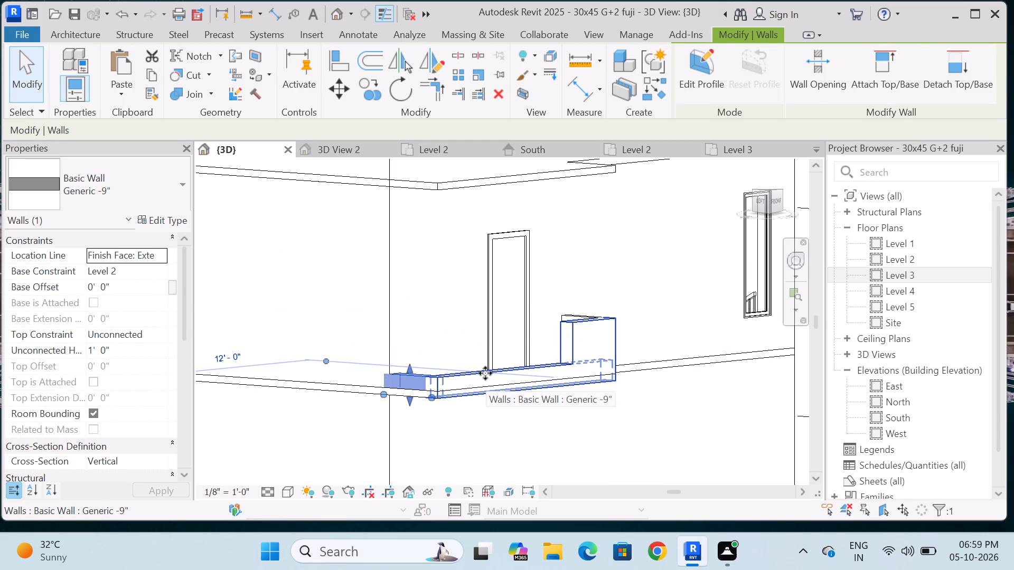
{"action": "scroll", "coordinate": [572, 310], "scroll_direction": "up", "scroll_amount": 11}
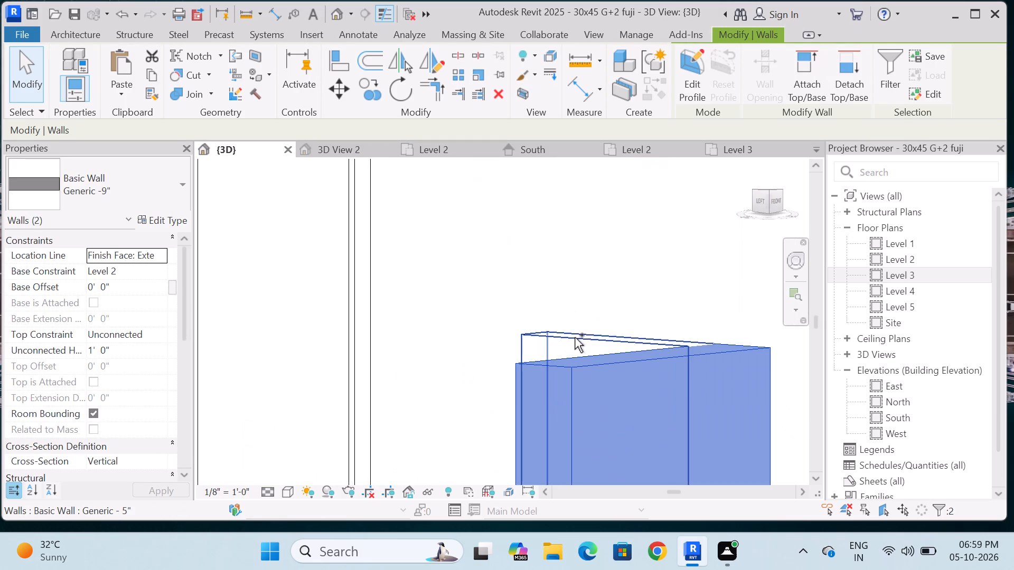
{"action": "left_click", "coordinate": [575, 337], "text": "ctrl"}
{"action": "scroll", "coordinate": [573, 324], "scroll_direction": "down", "scroll_amount": 16}
{"action": "scroll", "coordinate": [546, 335], "scroll_direction": "down", "scroll_amount": 9}
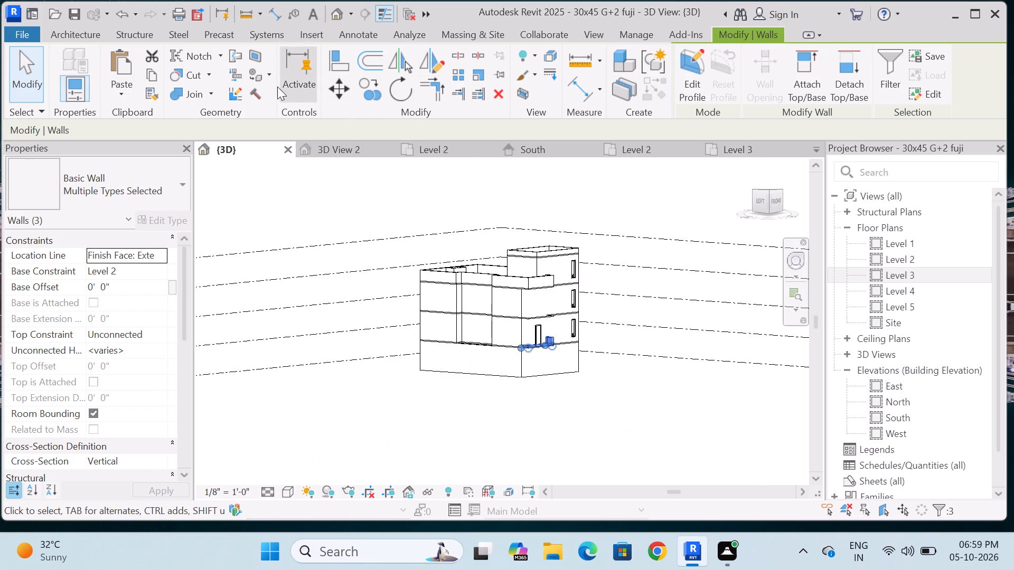
{"action": "left_click", "coordinate": [159, 78]}
{"action": "left_click", "coordinate": [127, 96]}
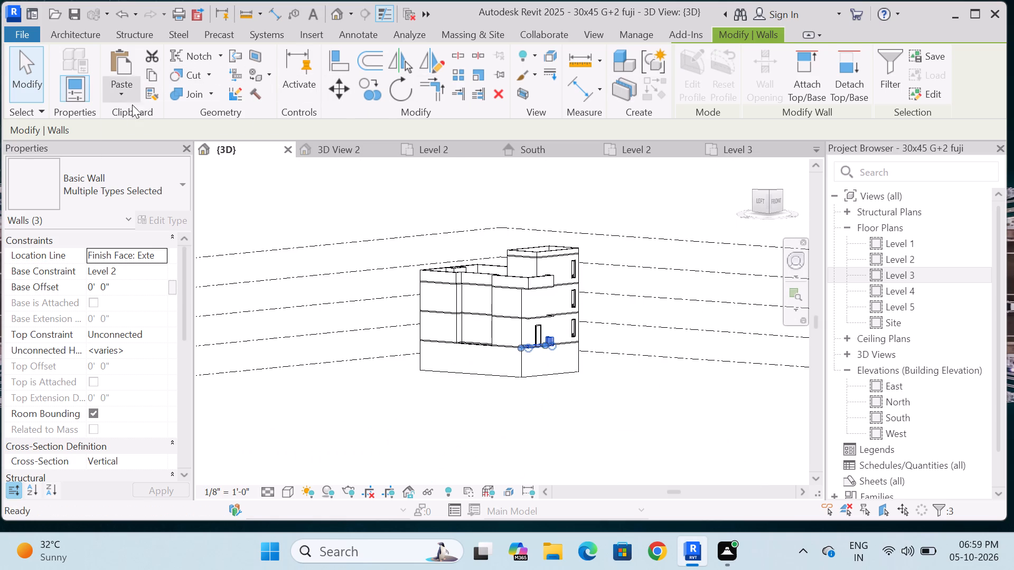
{"action": "left_click", "coordinate": [159, 140]}
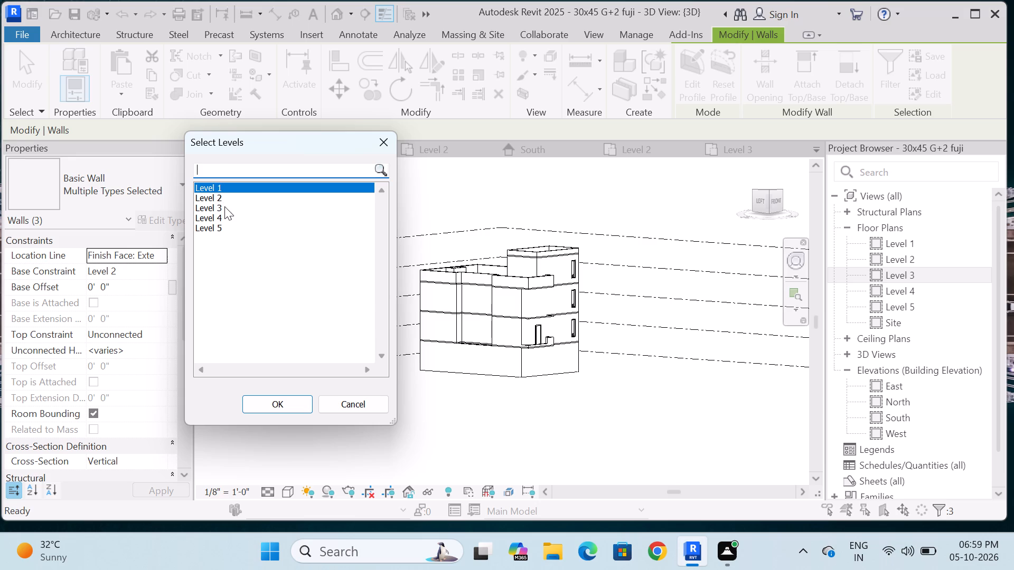
{"action": "left_click", "coordinate": [226, 206]}
{"action": "left_click", "coordinate": [297, 404]}
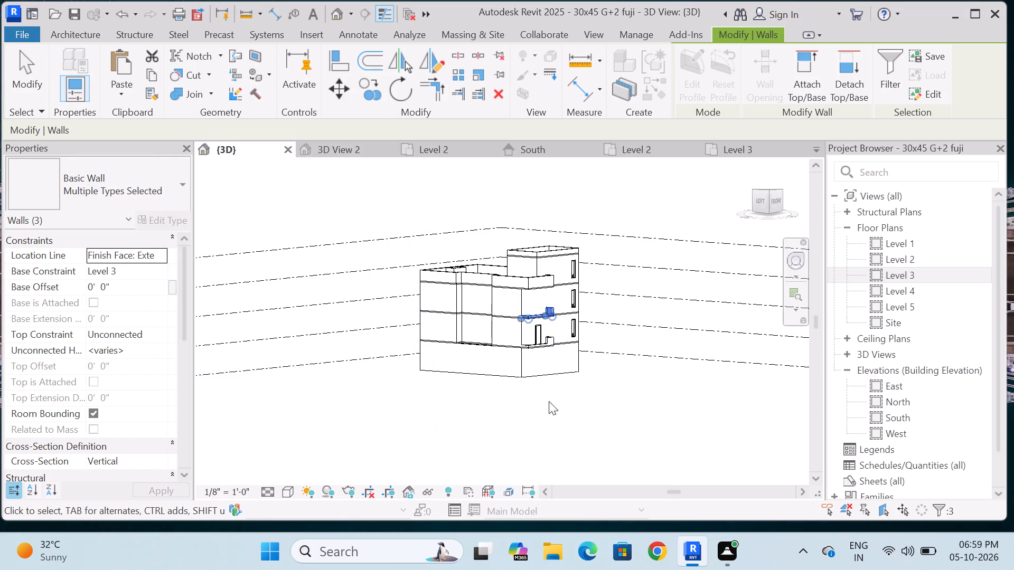
{"action": "middle_click_drag", "start_coordinate": [517, 400], "coordinate": [467, 460], "text": "shift"}
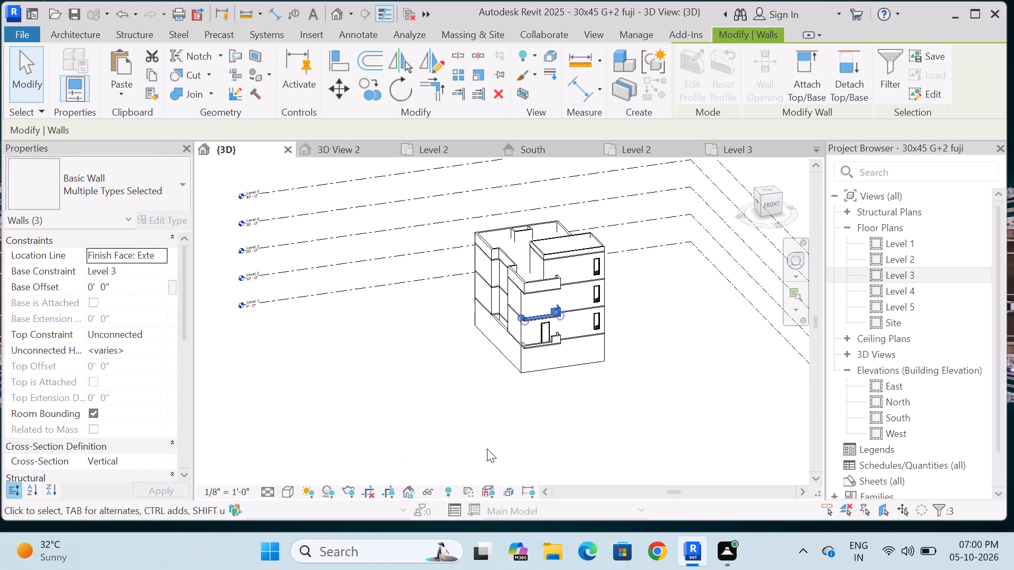
{"action": "key", "text": "Escape"}
Copy the Level 2 balcony's Single-Flush 30" x 84" door and paste it aligned to Level 3.
{"action": "scroll", "coordinate": [575, 313], "scroll_direction": "up", "scroll_amount": 10}
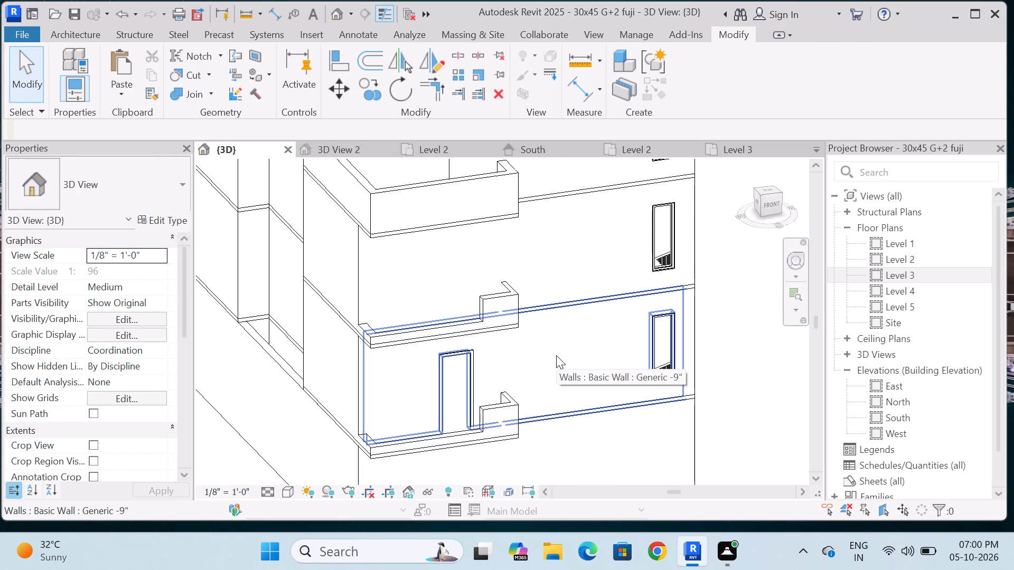
{"action": "middle_click_drag", "start_coordinate": [544, 355], "coordinate": [690, 376], "text": "shift"}
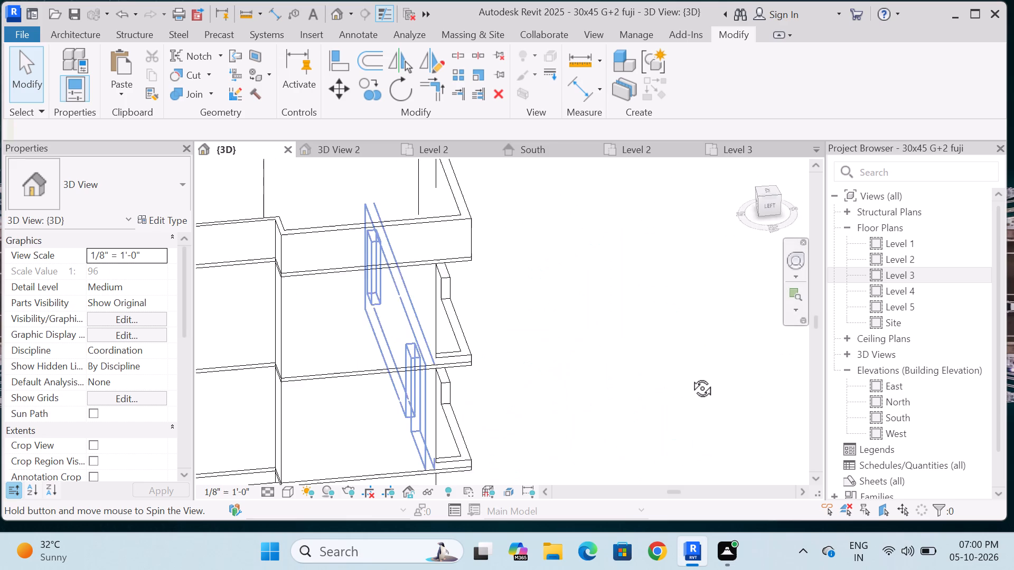
{"action": "middle_click_drag", "start_coordinate": [690, 376], "coordinate": [508, 304], "text": "shift"}
{"action": "scroll", "coordinate": [529, 299], "scroll_direction": "down", "scroll_amount": 4}
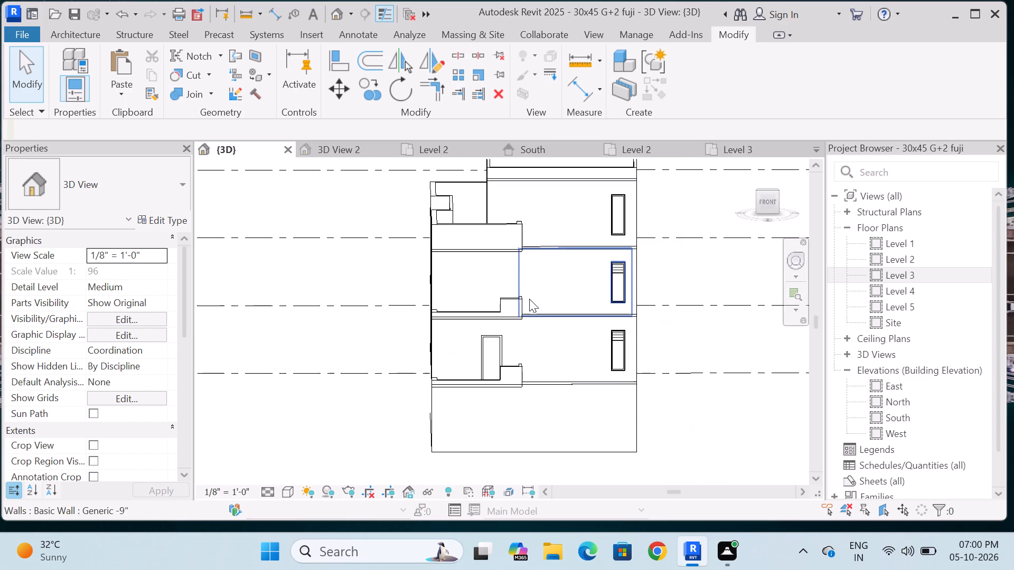
{"action": "key", "text": "Escape"}
{"action": "scroll", "coordinate": [558, 270], "scroll_direction": "down", "scroll_amount": 4}
{"action": "scroll", "coordinate": [520, 315], "scroll_direction": "up", "scroll_amount": 5}
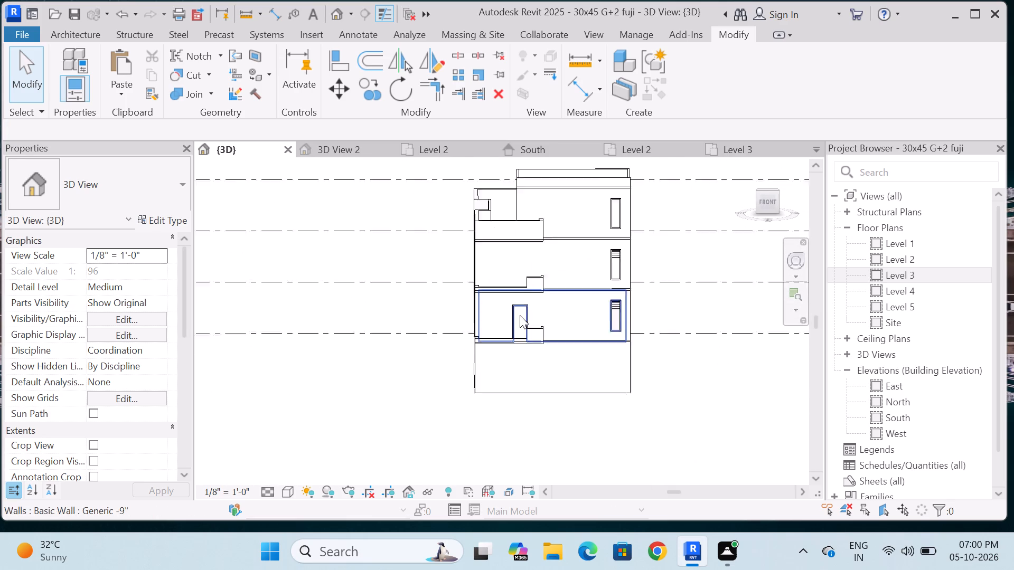
{"action": "left_click", "coordinate": [528, 300]}
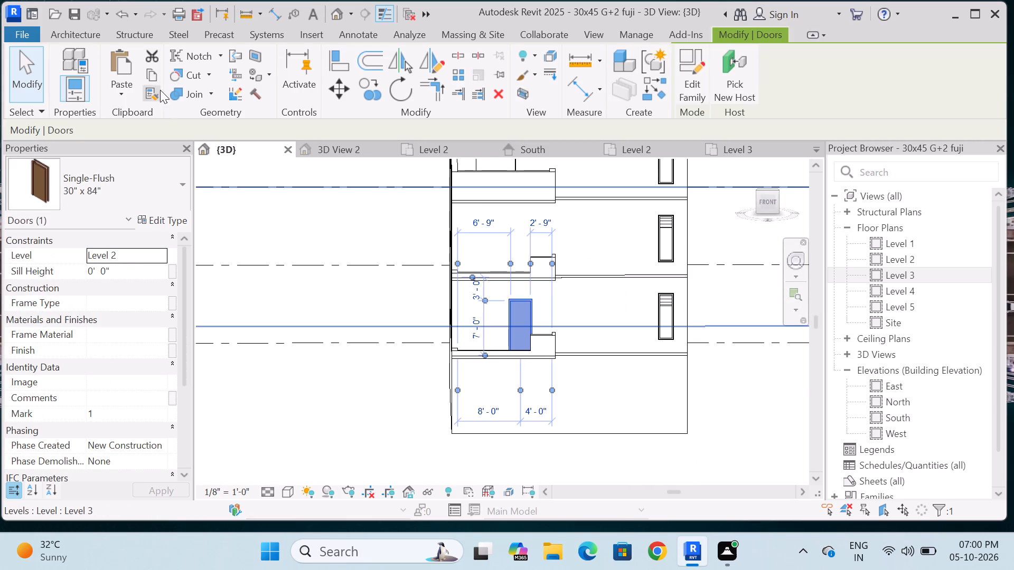
{"action": "left_click", "coordinate": [159, 77]}
{"action": "left_click", "coordinate": [131, 97]}
{"action": "left_click", "coordinate": [147, 158]}
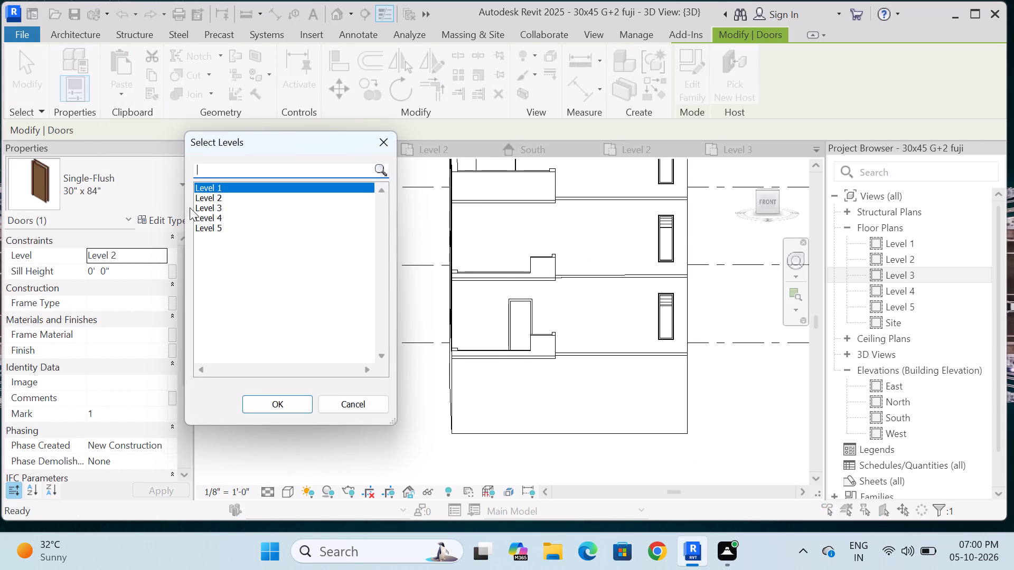
{"action": "left_click", "coordinate": [219, 207]}
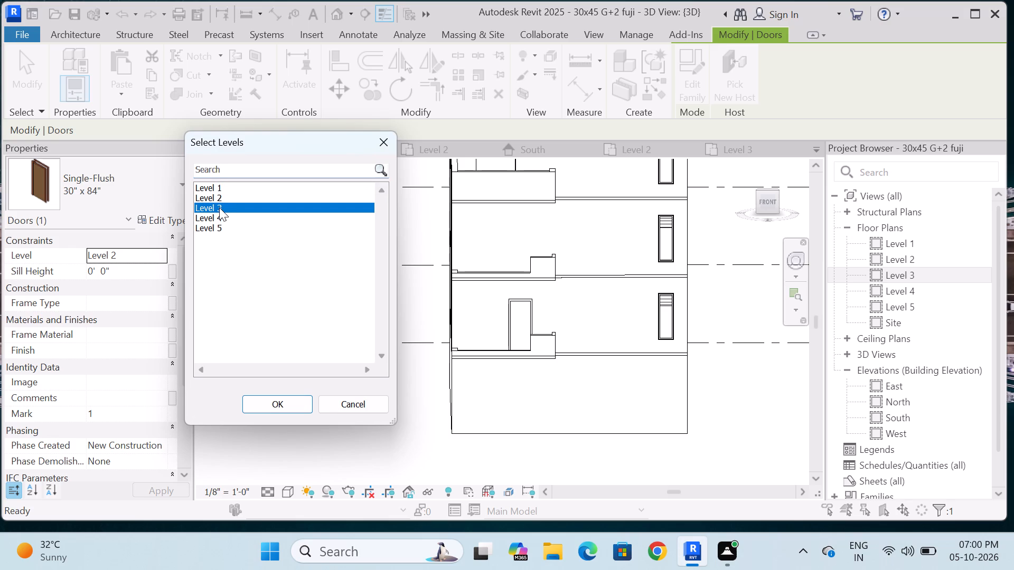
{"action": "left_click", "coordinate": [292, 404]}
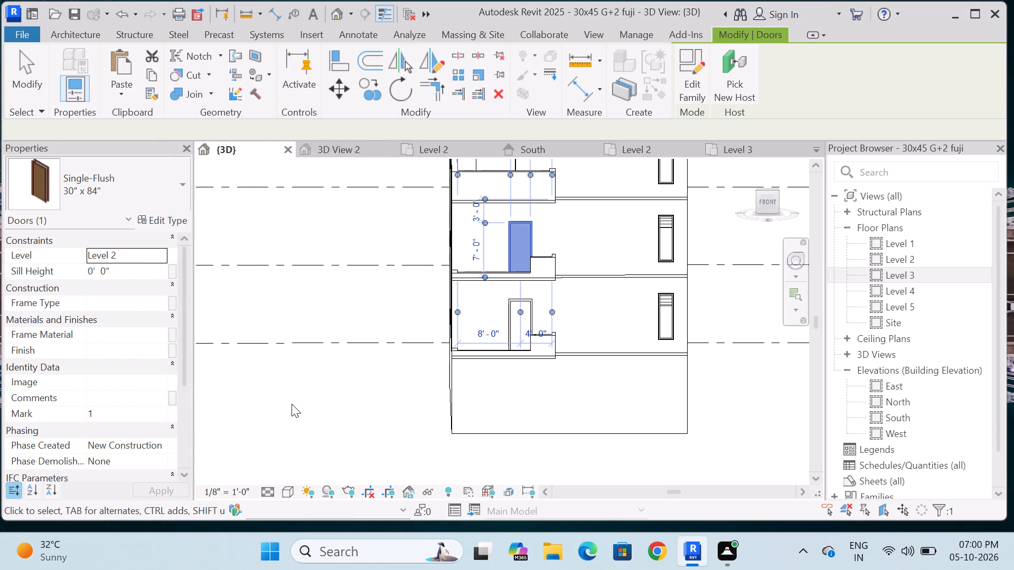
{"action": "key", "text": "Escape"}
Examine the building from several angles and from the front, and compare it with the reference facade in 3D View 2.
{"action": "scroll", "coordinate": [346, 403], "scroll_direction": "down", "scroll_amount": 2}
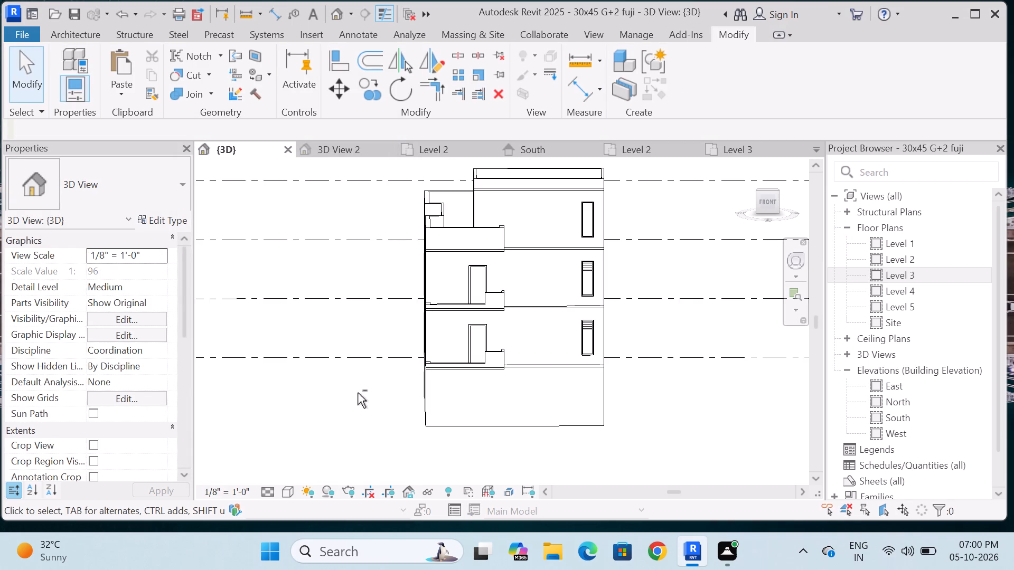
{"action": "scroll", "coordinate": [368, 392], "scroll_direction": "down", "scroll_amount": 2}
{"action": "middle_click_drag", "start_coordinate": [356, 400], "coordinate": [421, 387], "text": "shift"}
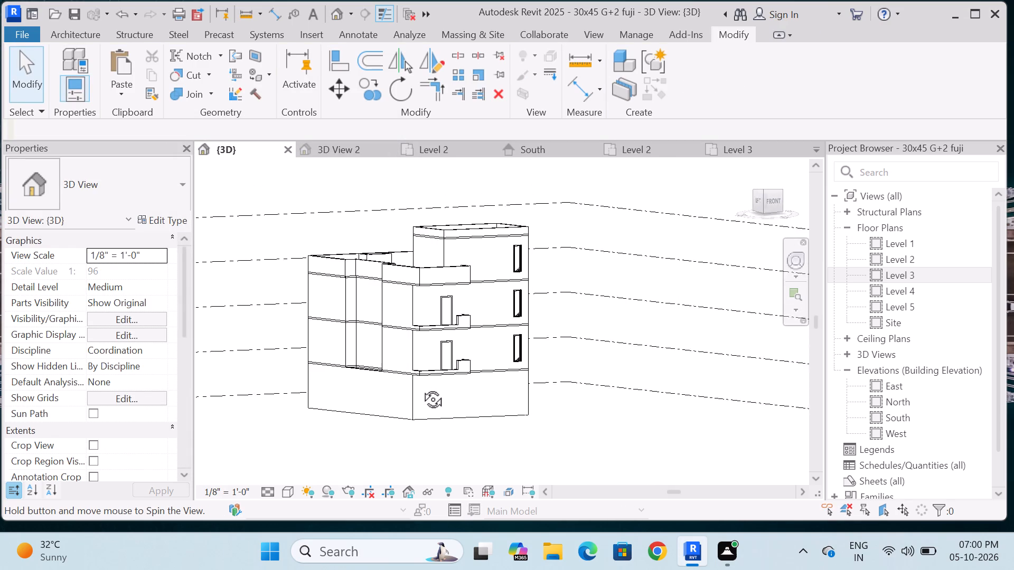
{"action": "middle_click_drag", "start_coordinate": [421, 387], "coordinate": [361, 374], "text": "shift"}
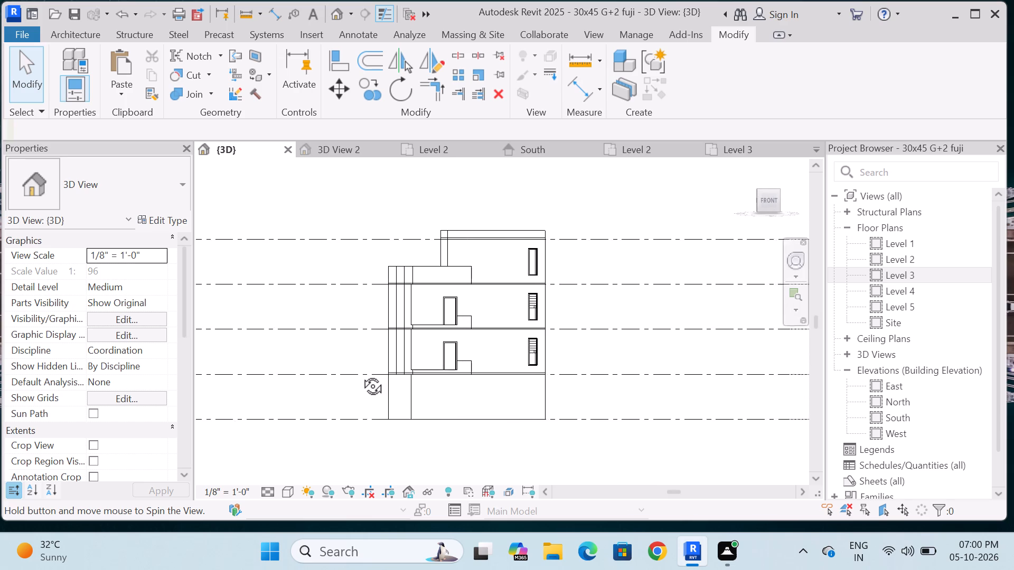
{"action": "middle_click_drag", "start_coordinate": [361, 374], "coordinate": [381, 450], "text": "shift"}
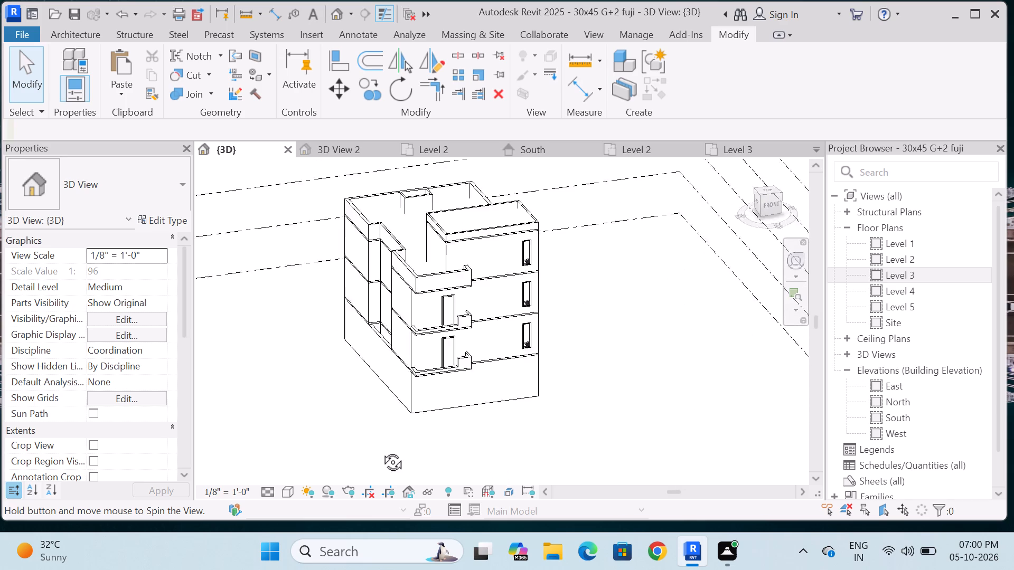
{"action": "middle_click_drag", "start_coordinate": [381, 450], "coordinate": [377, 401], "text": "shift"}
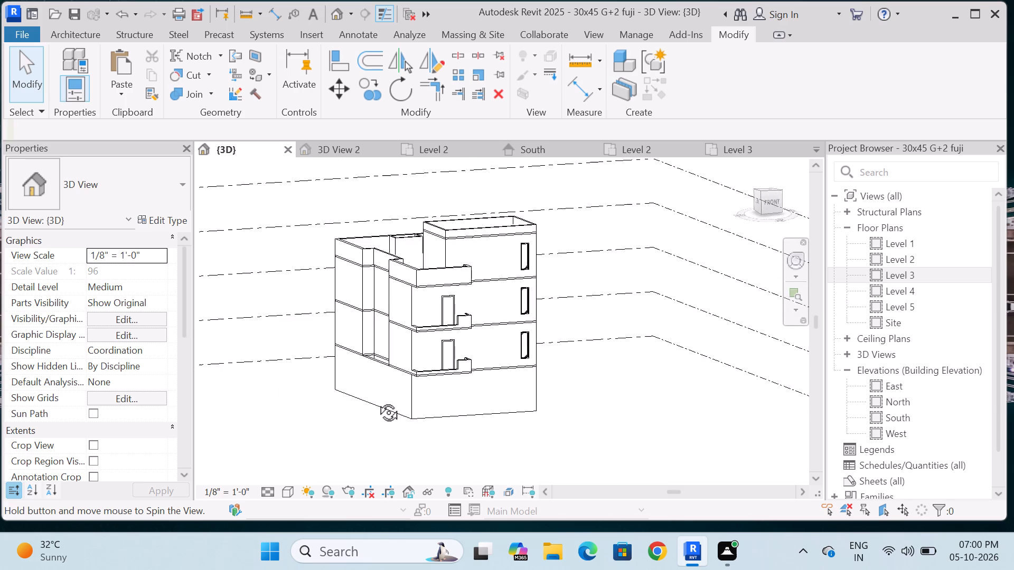
{"action": "middle_click_drag", "start_coordinate": [377, 401], "coordinate": [355, 383], "text": "shift"}
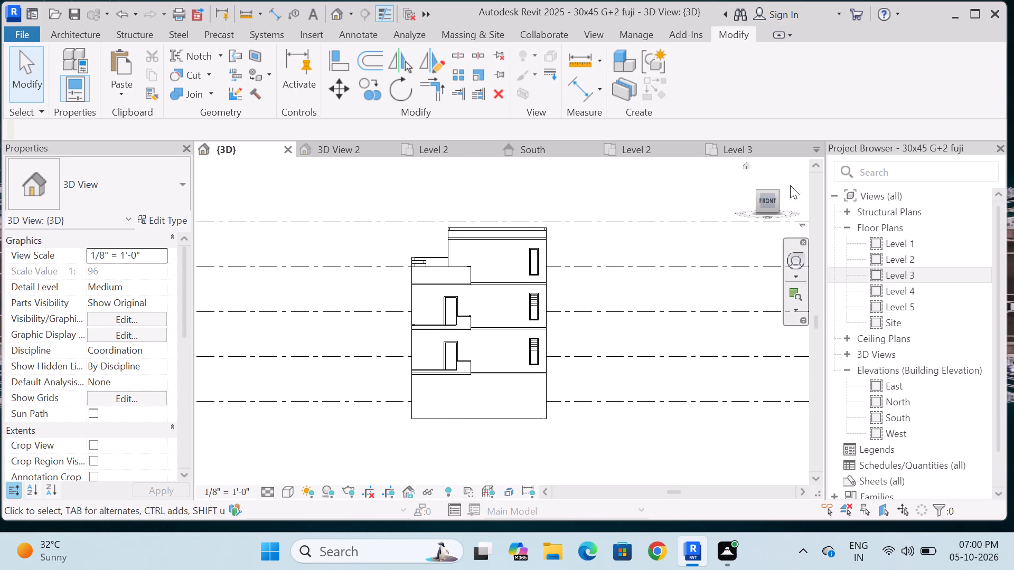
{"action": "left_click", "coordinate": [772, 197]}
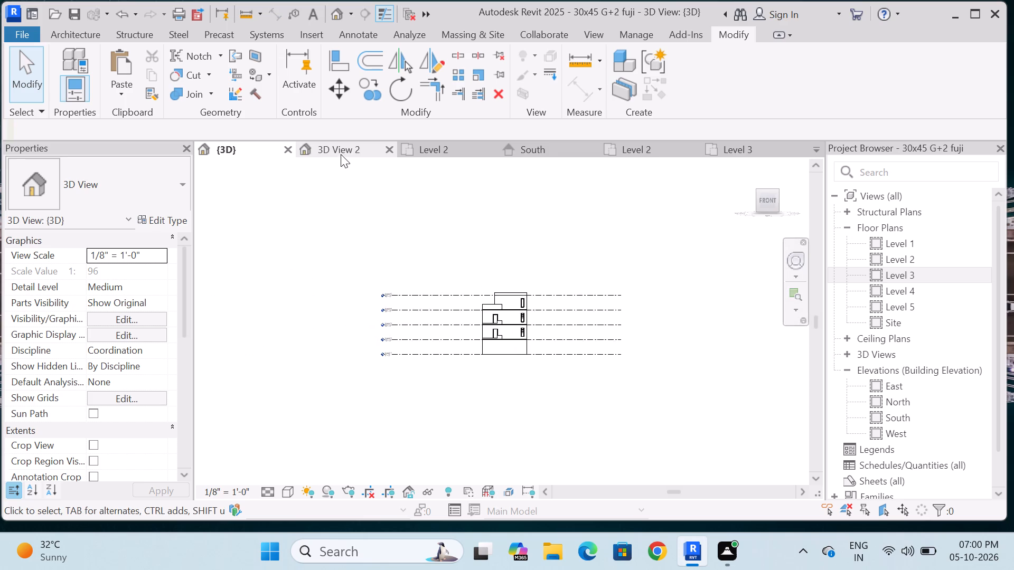
{"action": "left_click", "coordinate": [340, 152]}
{"action": "scroll", "coordinate": [489, 274], "scroll_direction": "down", "scroll_amount": 8}
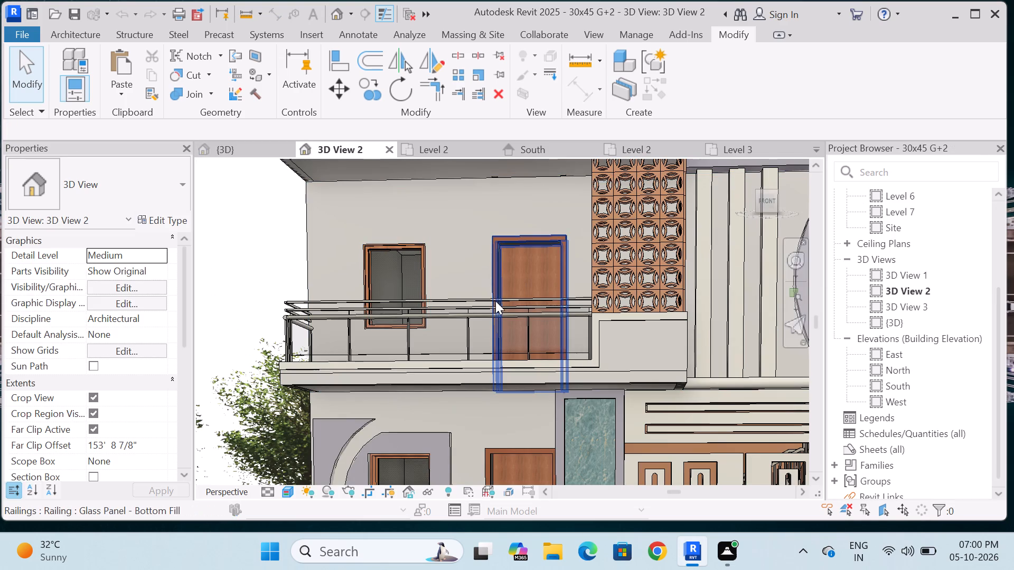
Examine the balconies and the ground-floor window, door and gate on the reference facade in 3D View 2.
{"action": "scroll", "coordinate": [510, 308], "scroll_direction": "down", "scroll_amount": 4}
{"action": "scroll", "coordinate": [524, 338], "scroll_direction": "up", "scroll_amount": 6}
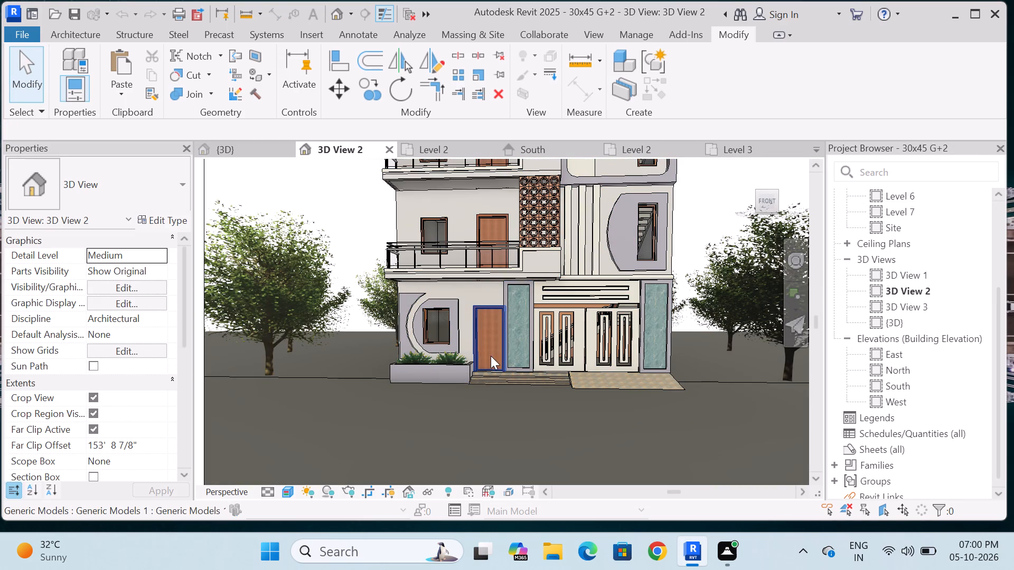
{"action": "scroll", "coordinate": [494, 341], "scroll_direction": "down", "scroll_amount": 4}
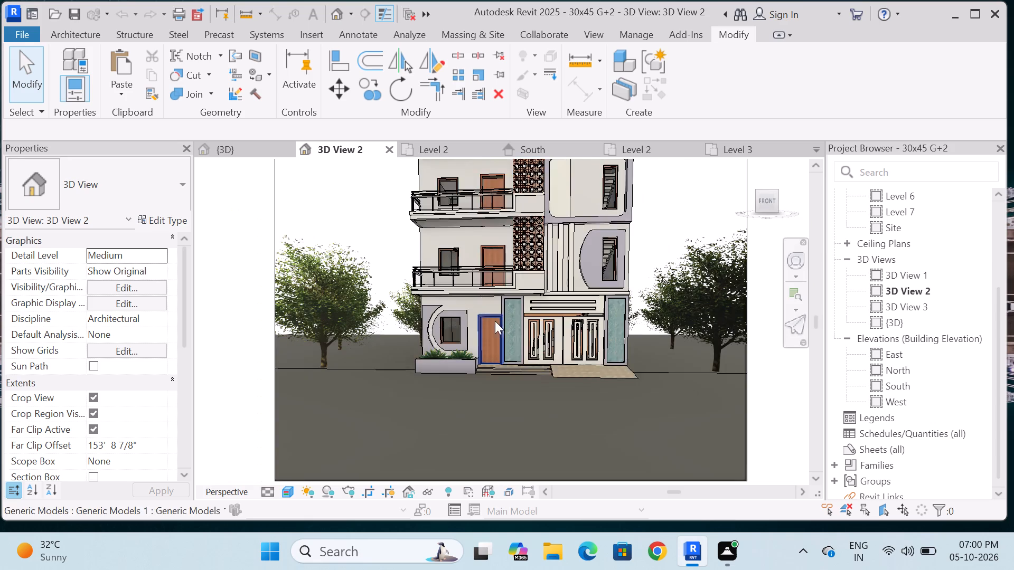
{"action": "scroll", "coordinate": [490, 212], "scroll_direction": "up", "scroll_amount": 3}
{"action": "scroll", "coordinate": [498, 309], "scroll_direction": "down", "scroll_amount": 2}
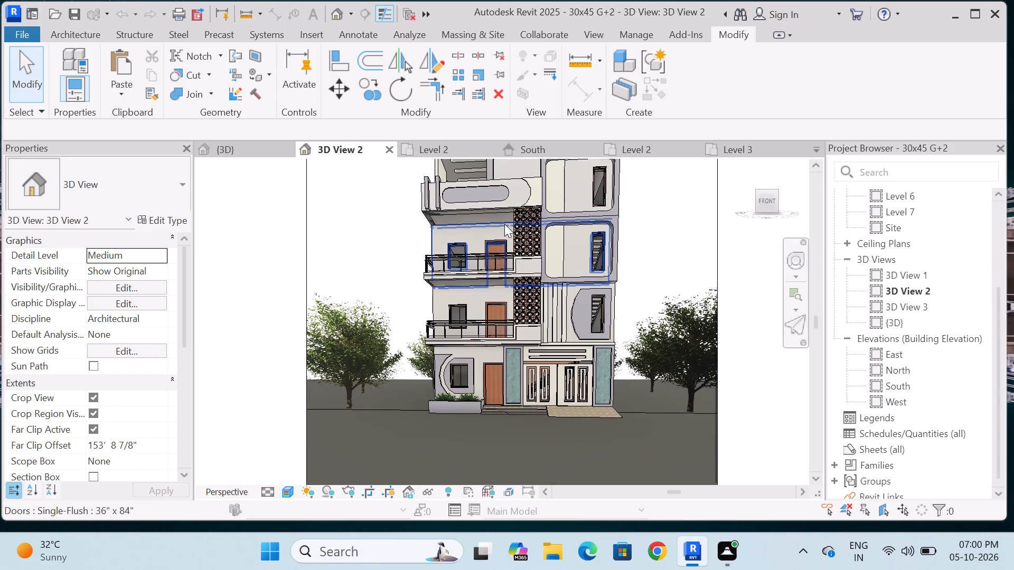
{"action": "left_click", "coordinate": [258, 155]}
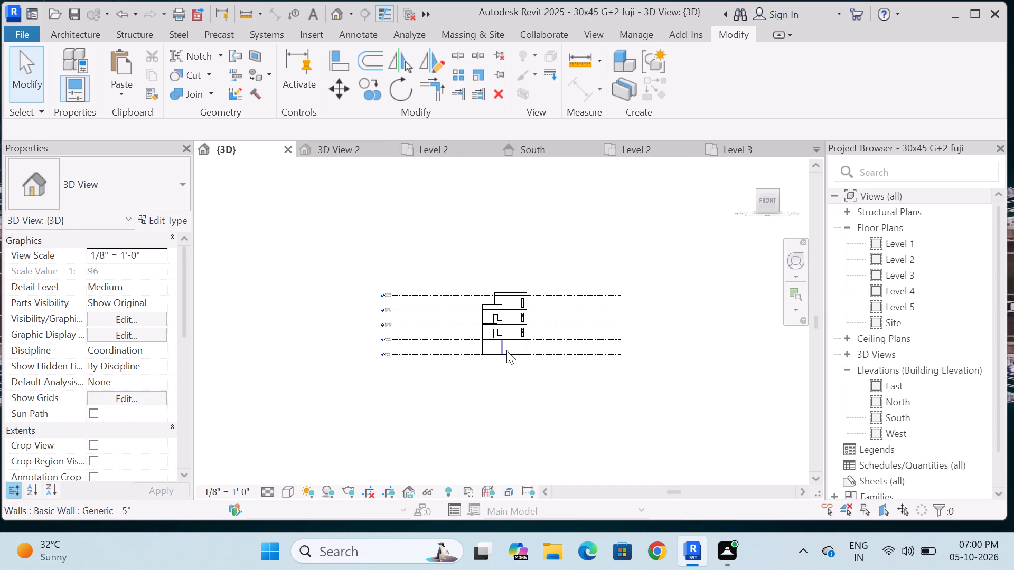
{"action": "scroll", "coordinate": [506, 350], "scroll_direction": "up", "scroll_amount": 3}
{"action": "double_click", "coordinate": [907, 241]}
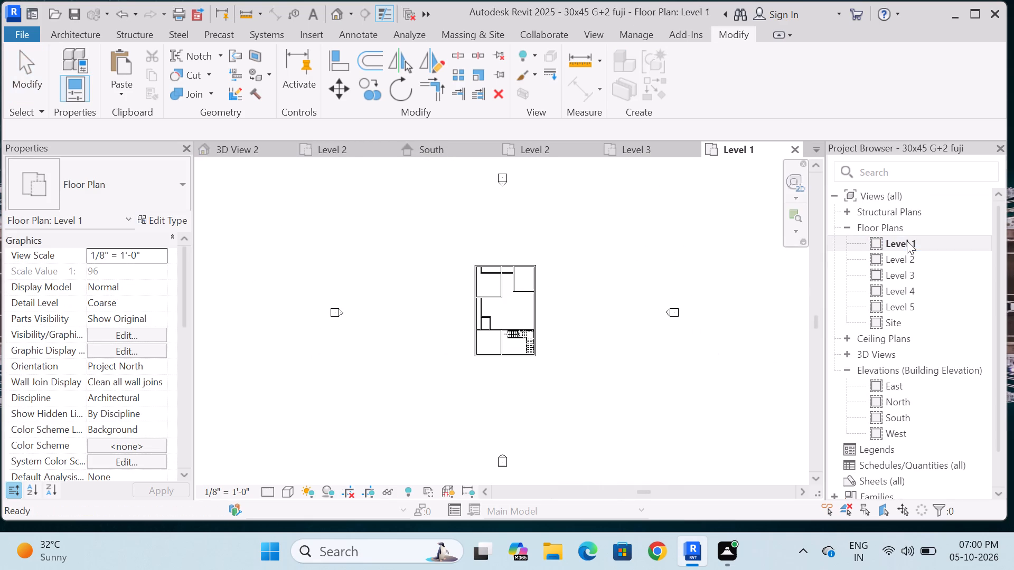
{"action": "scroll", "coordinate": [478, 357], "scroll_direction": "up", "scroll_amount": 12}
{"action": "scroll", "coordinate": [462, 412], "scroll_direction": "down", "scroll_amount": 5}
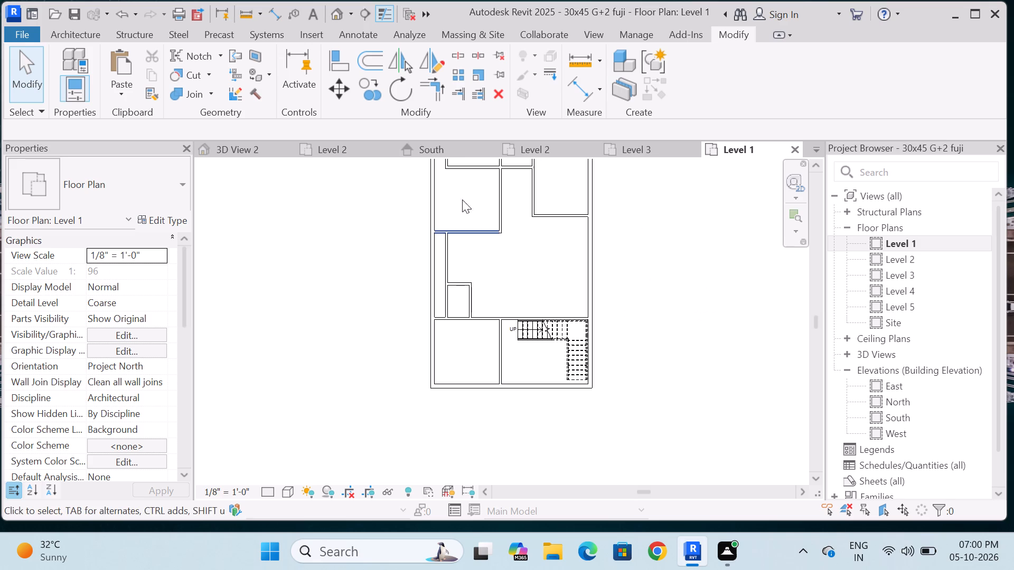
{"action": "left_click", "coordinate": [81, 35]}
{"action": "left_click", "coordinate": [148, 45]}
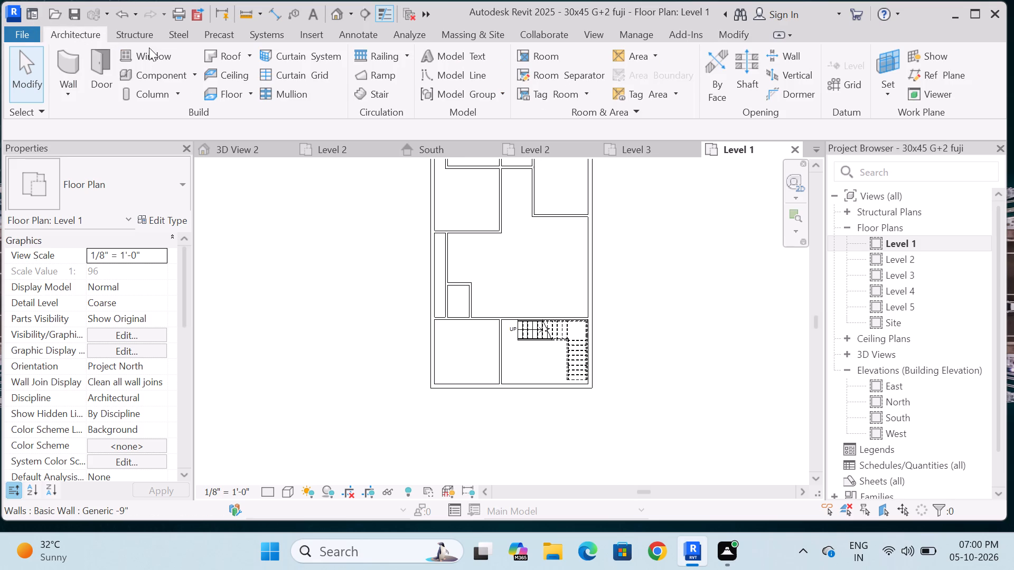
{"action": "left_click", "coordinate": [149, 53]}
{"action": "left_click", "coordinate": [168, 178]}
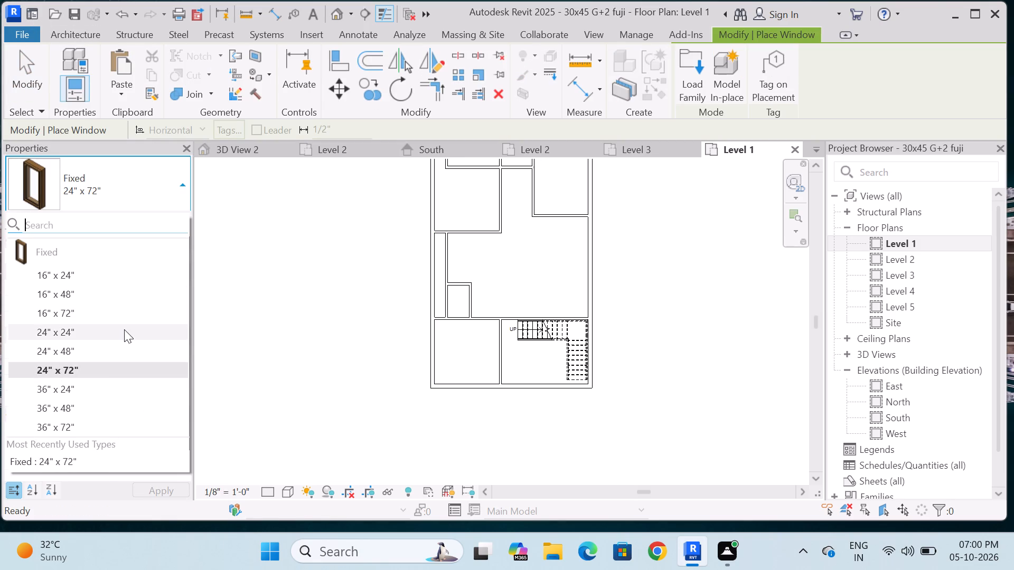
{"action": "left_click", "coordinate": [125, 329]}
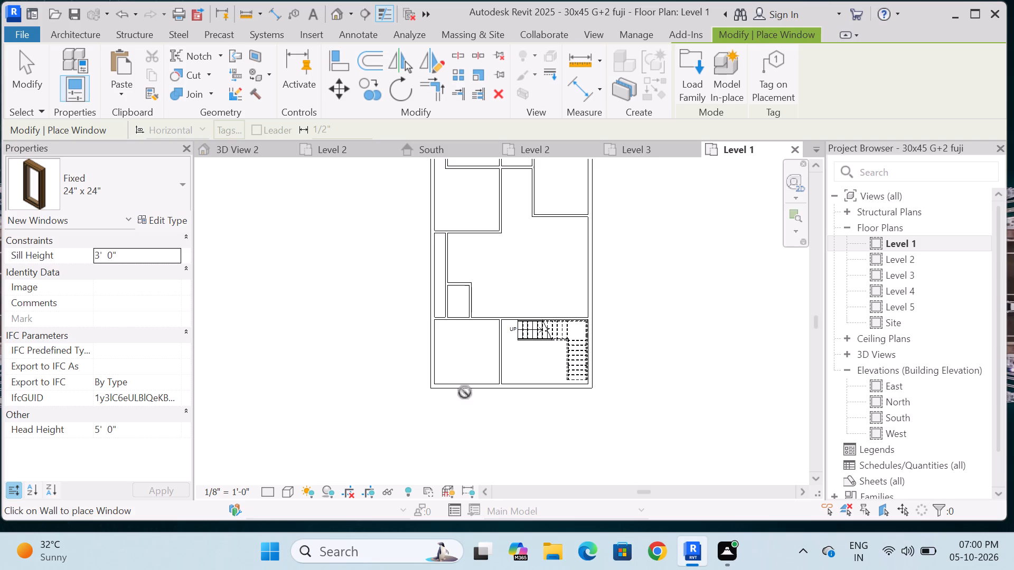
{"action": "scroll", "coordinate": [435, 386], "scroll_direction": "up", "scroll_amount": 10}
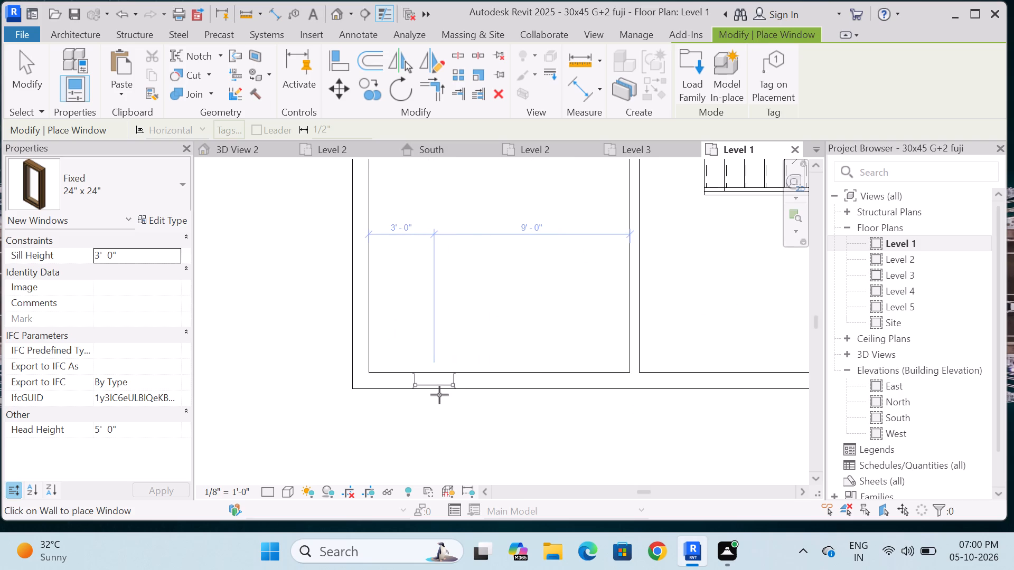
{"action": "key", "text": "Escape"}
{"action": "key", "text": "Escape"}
Check the type dimensions of the reference model's ground-floor front window from its Level 1 plan, and view it in the South elevation.
{"action": "left_click", "coordinate": [231, 147]}
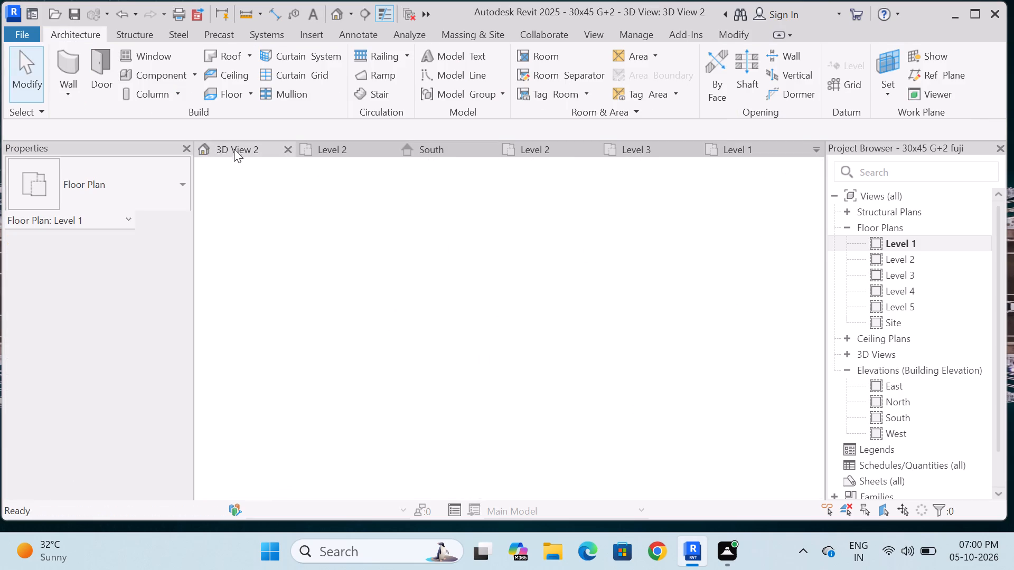
{"action": "scroll", "coordinate": [920, 224], "scroll_direction": "up", "scroll_amount": 5}
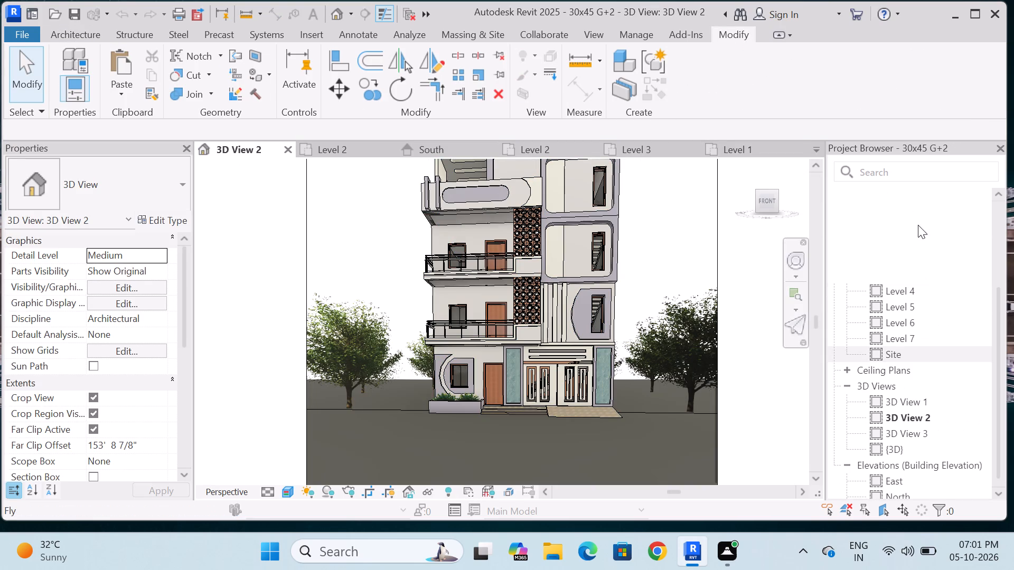
{"action": "double_click", "coordinate": [907, 248]}
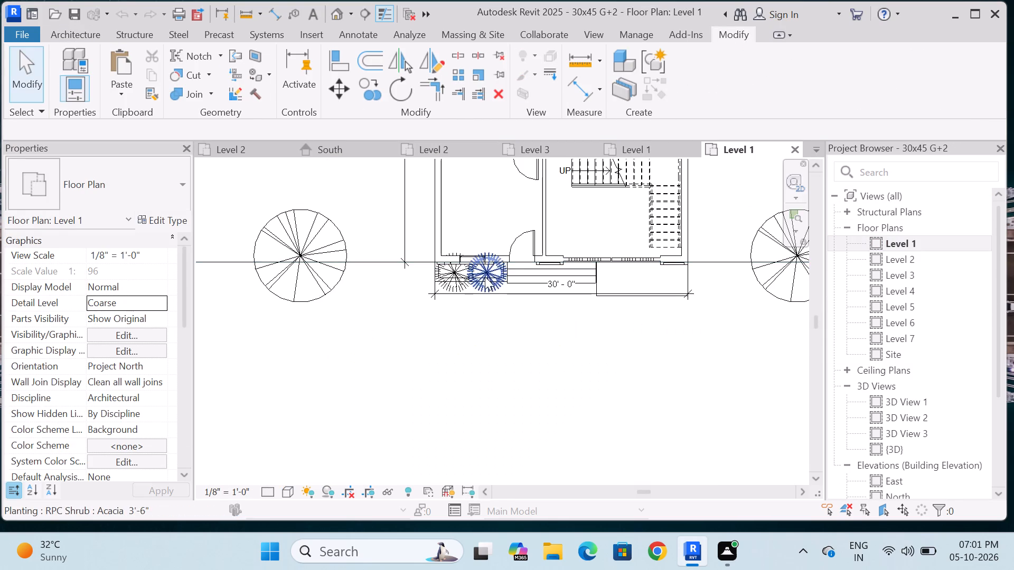
{"action": "scroll", "coordinate": [485, 261], "scroll_direction": "up", "scroll_amount": 10}
{"action": "left_click", "coordinate": [442, 236]}
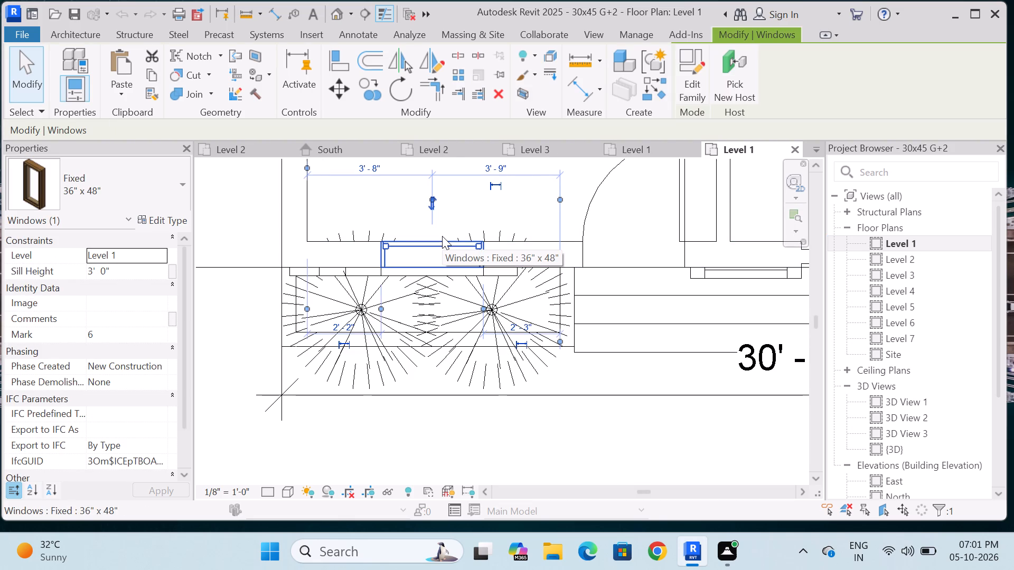
{"action": "left_click", "coordinate": [164, 216]}
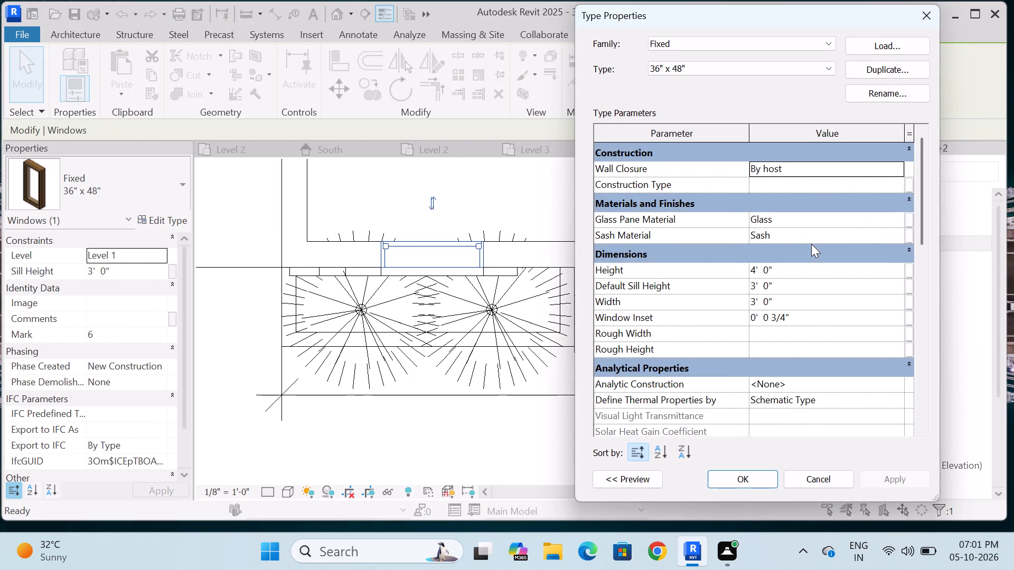
{"action": "left_click", "coordinate": [925, 24]}
{"action": "left_click", "coordinate": [214, 150]}
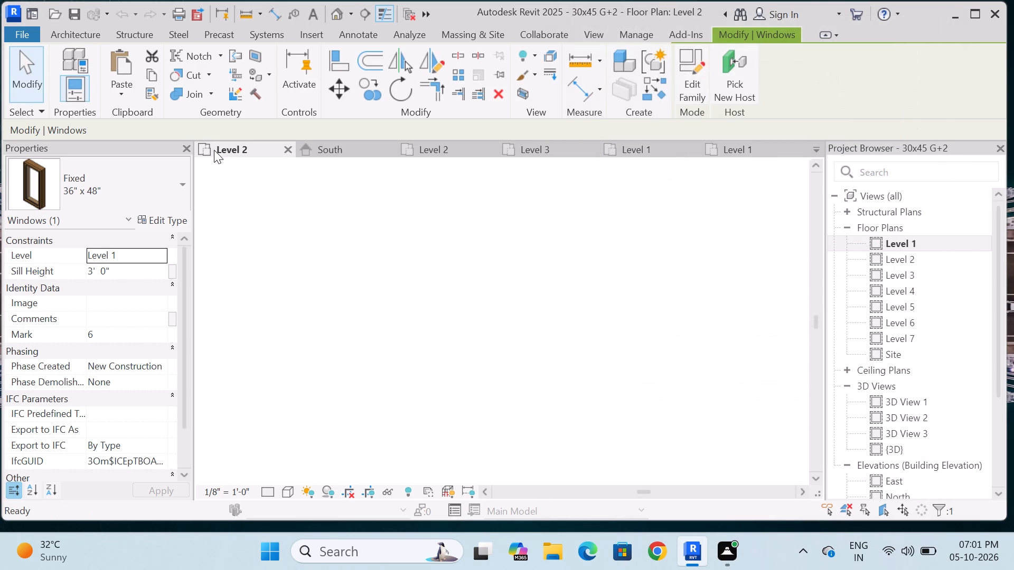
{"action": "left_click", "coordinate": [371, 146]}
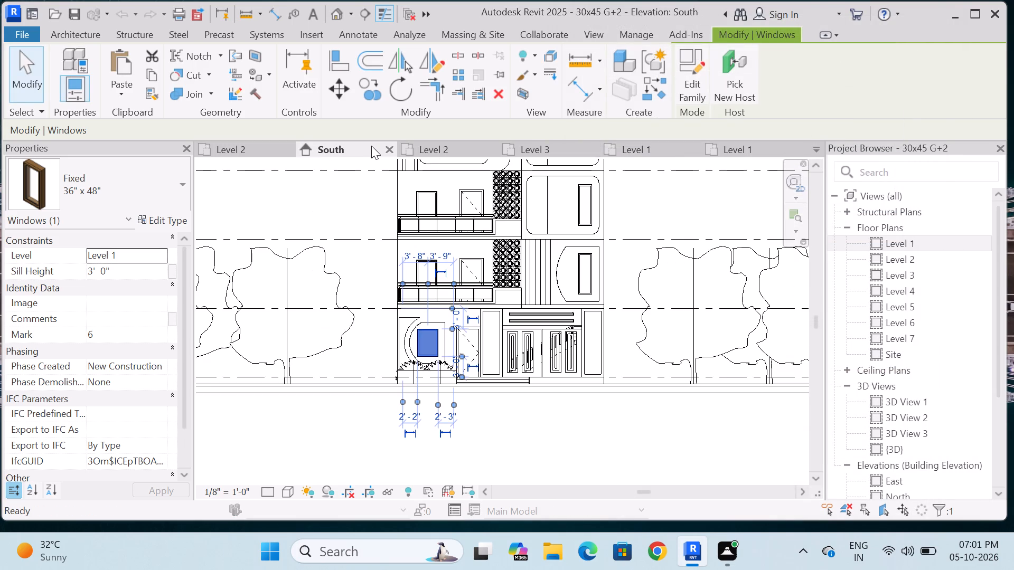
{"action": "key", "text": "Escape"}
In the fuji project's Level 1 plan, set the Fixed 24" x 24" window type's height to 4' and width to 3'.
{"action": "left_click", "coordinate": [645, 155]}
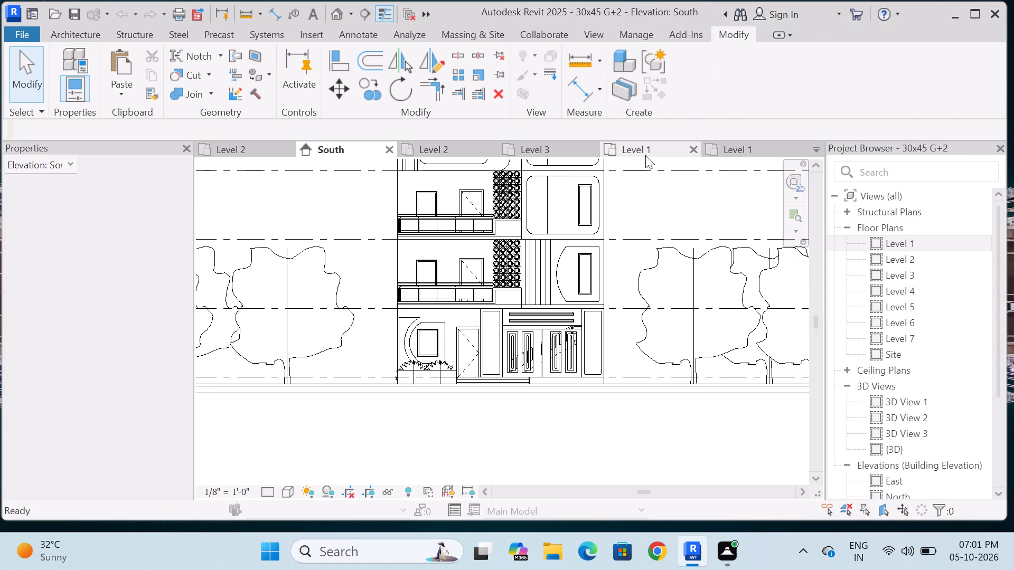
{"action": "scroll", "coordinate": [492, 309], "scroll_direction": "down", "scroll_amount": 10}
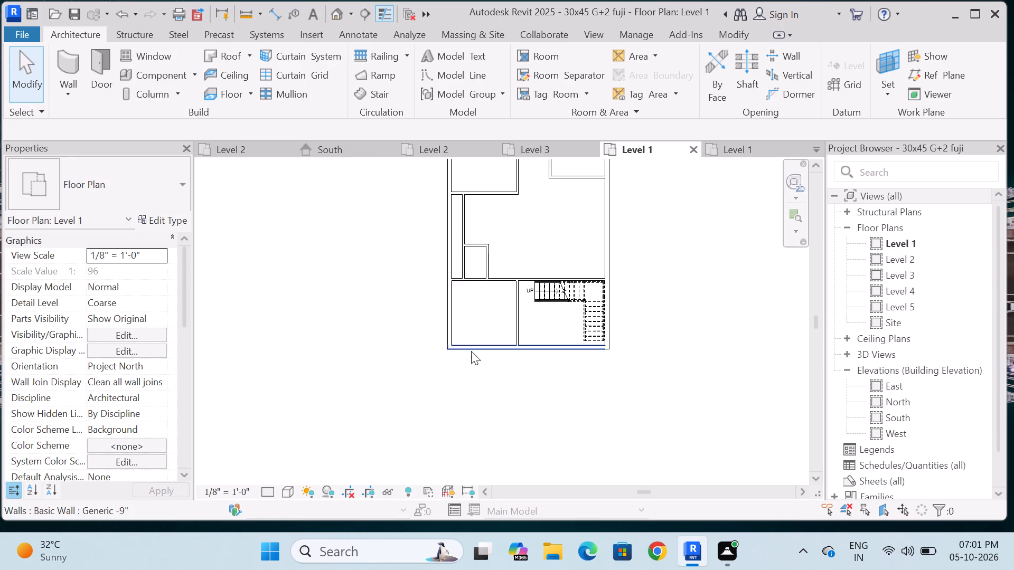
{"action": "scroll", "coordinate": [471, 360], "scroll_direction": "down", "scroll_amount": 4}
{"action": "scroll", "coordinate": [479, 339], "scroll_direction": "up", "scroll_amount": 9}
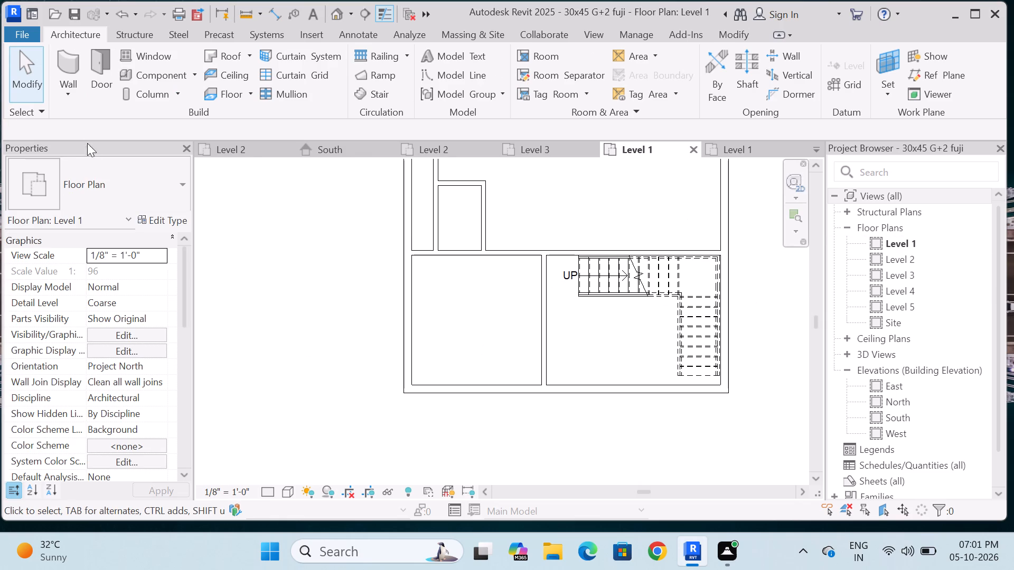
{"action": "left_click", "coordinate": [136, 57]}
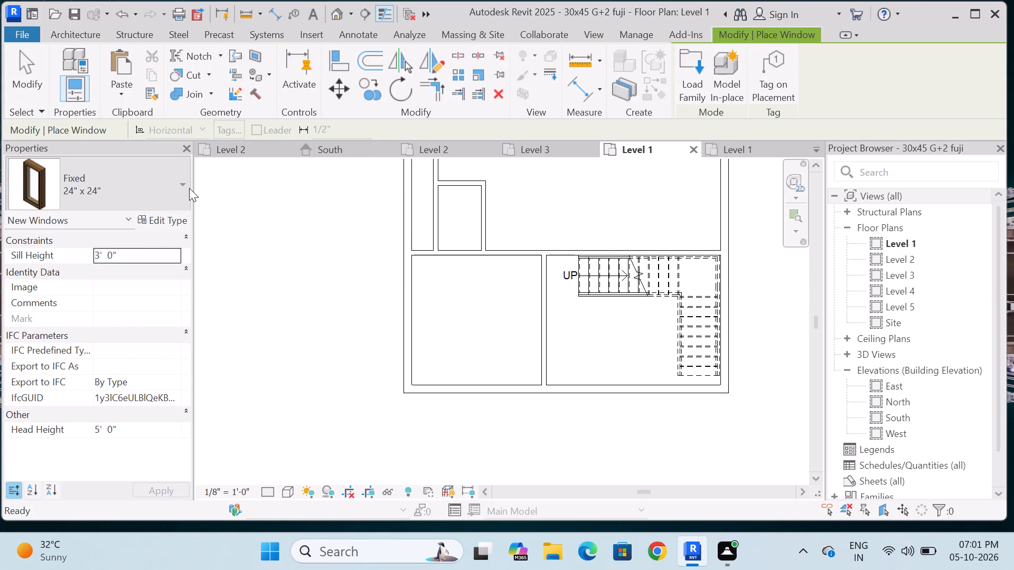
{"action": "left_click", "coordinate": [189, 188]}
{"action": "key", "text": "Escape"}
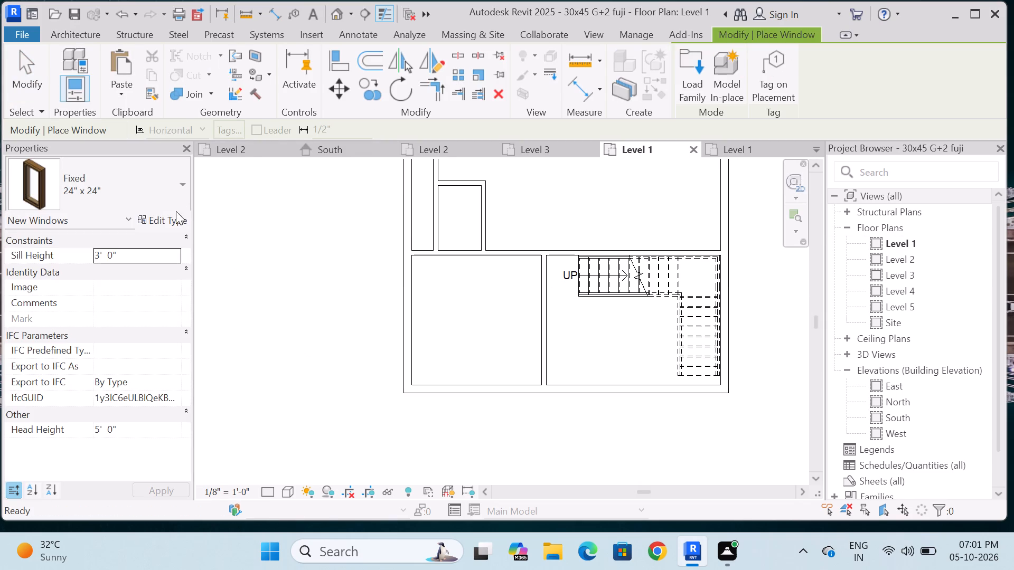
{"action": "left_click", "coordinate": [173, 217]}
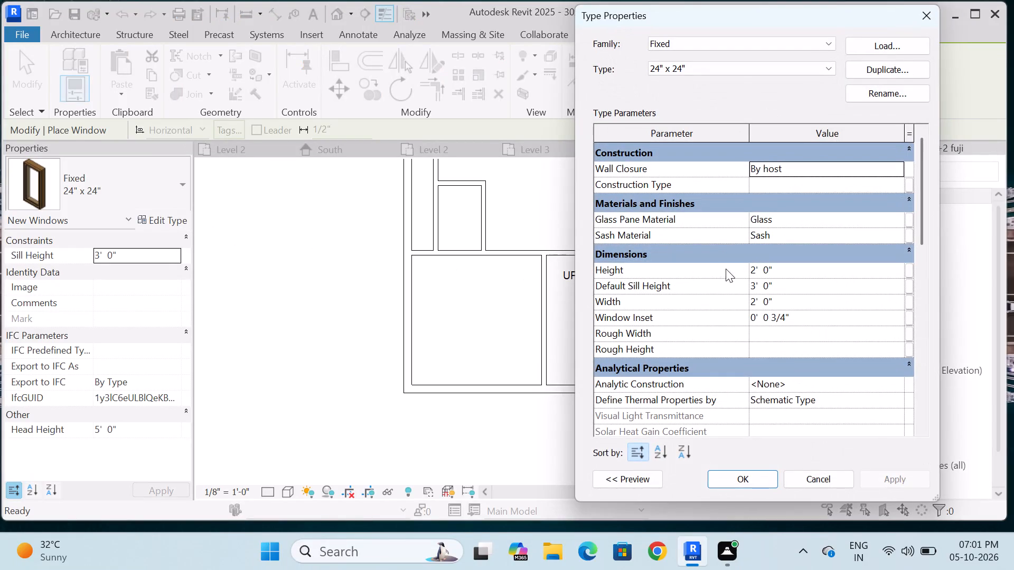
{"action": "left_click", "coordinate": [795, 271]}
{"action": "key", "text": "BackSpace"}
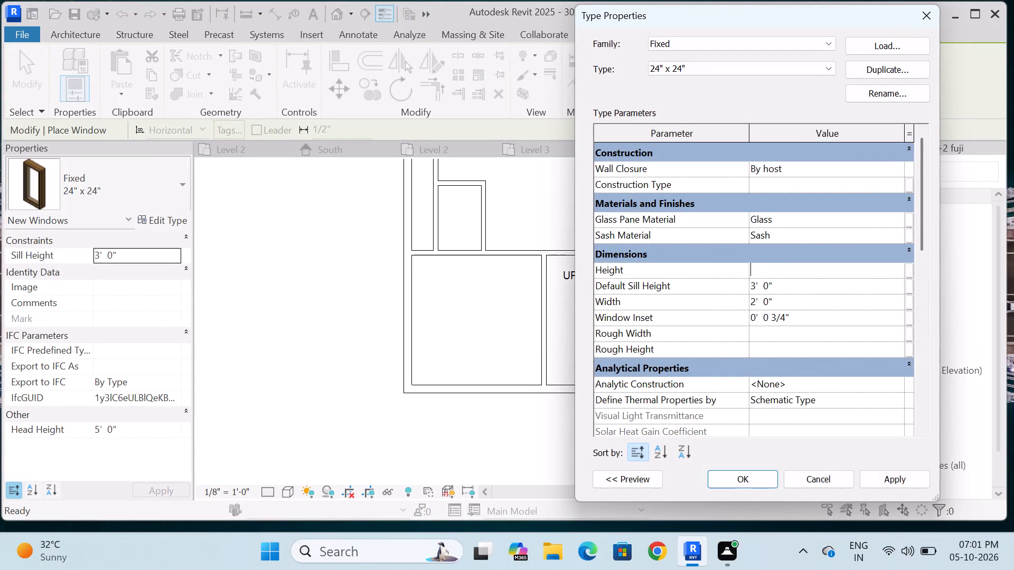
{"action": "type", "text": "4'"}
{"action": "key", "text": "Return"}
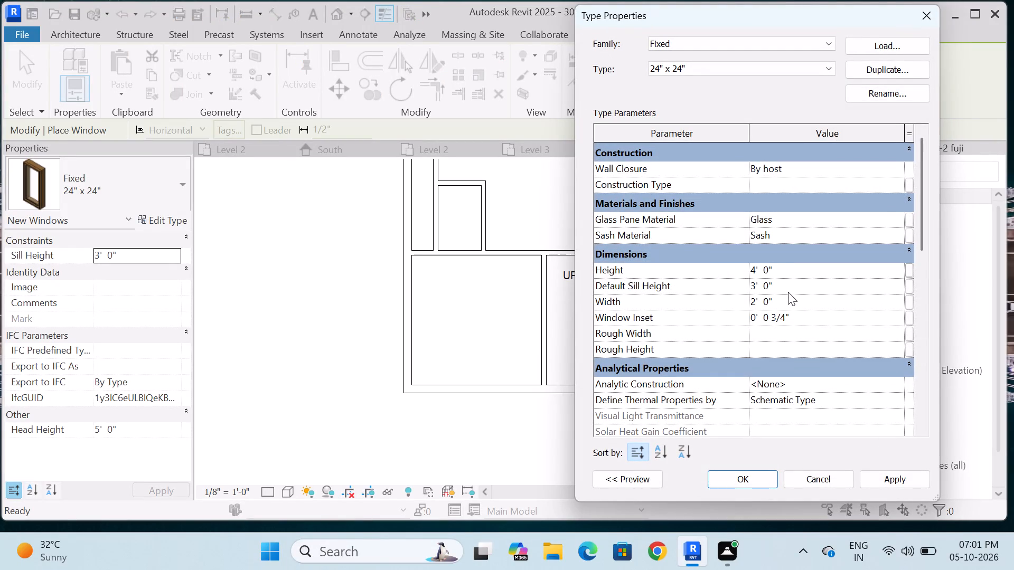
{"action": "left_click", "coordinate": [794, 298]}
{"action": "key", "text": "BackSpace"}
{"action": "type", "text": "3'"}
{"action": "key", "text": "Return"}
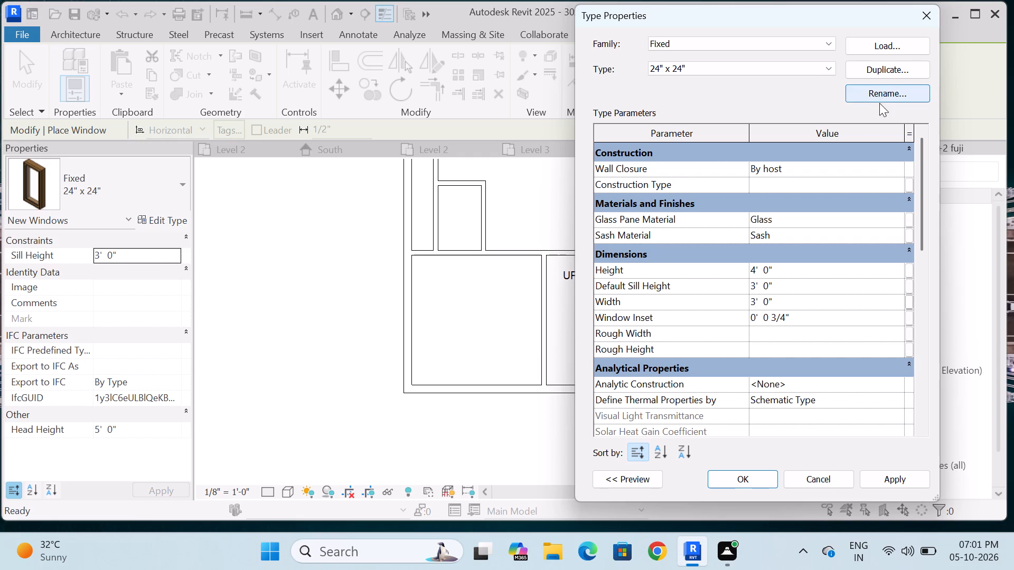
Rename the resized Fixed window type as 4x3 and apply the type changes.
{"action": "left_click", "coordinate": [880, 103]}
{"action": "left_click", "coordinate": [869, 99]}
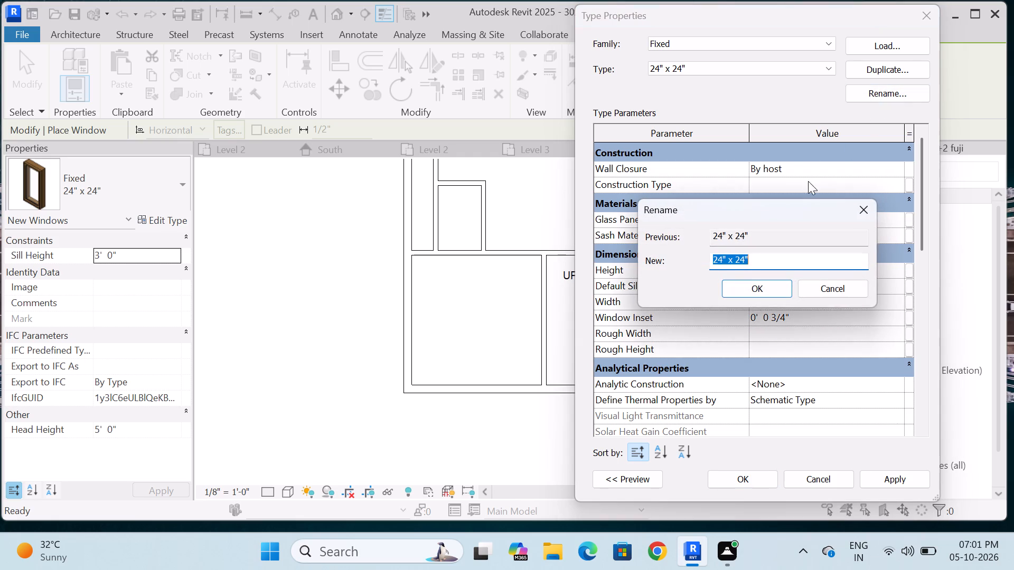
{"action": "key", "text": "BackSpace"}
{"action": "key", "text": "4"}
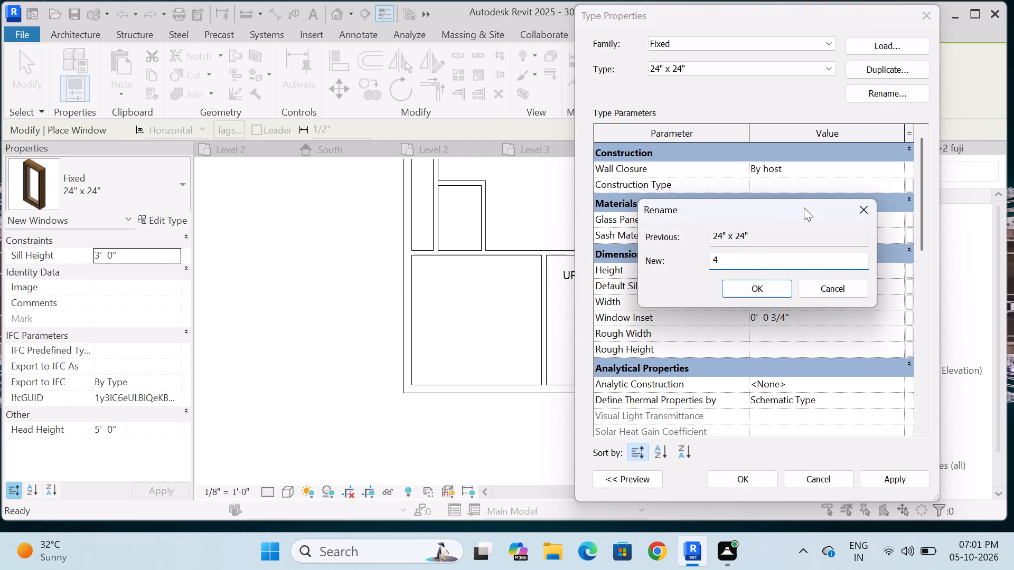
{"action": "type", "text": "x3"}
{"action": "key", "text": "Return"}
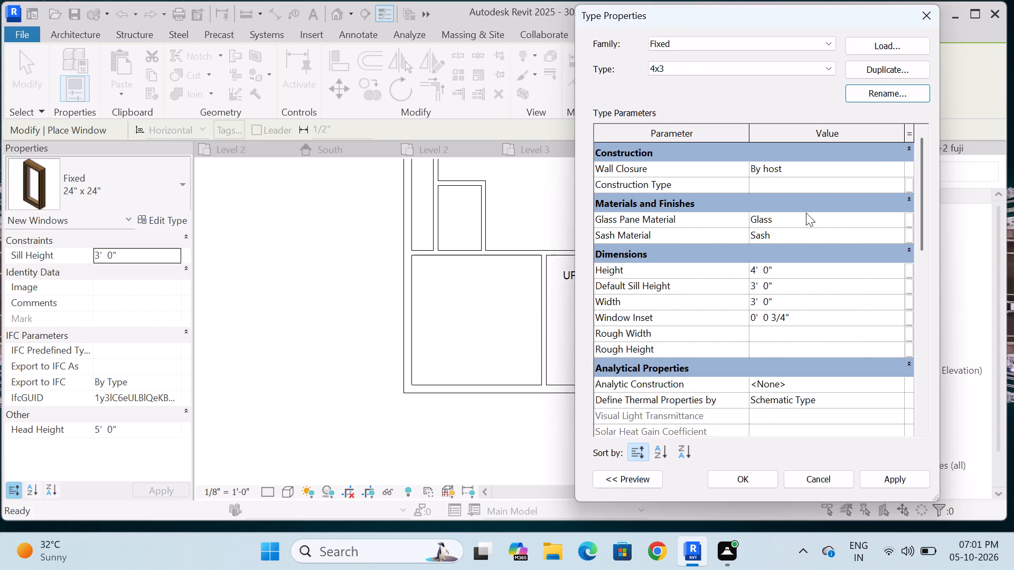
{"action": "left_click", "coordinate": [882, 477]}
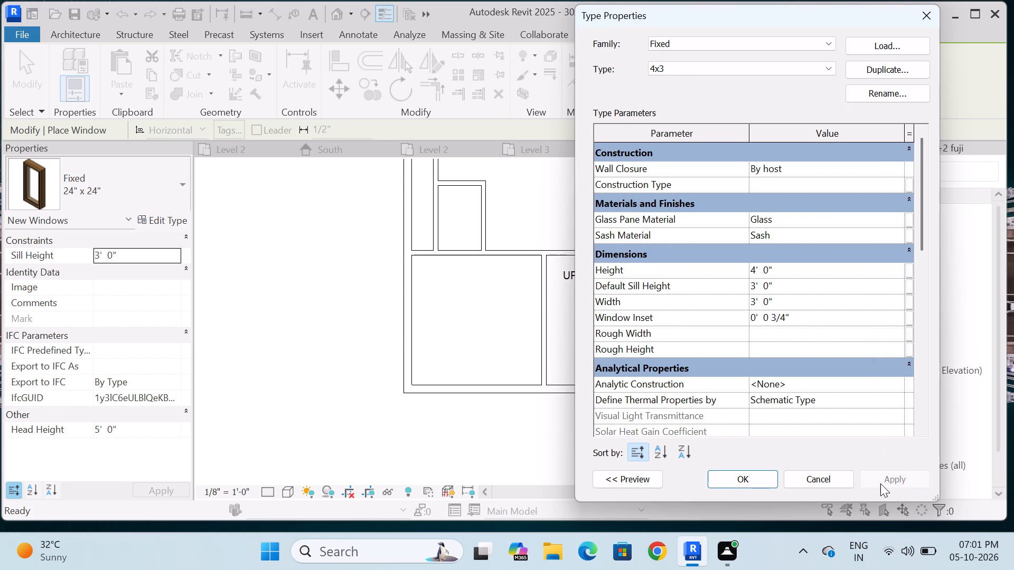
{"action": "left_click", "coordinate": [769, 480]}
Place a Fixed 4x3 window in the Level 1 front wall of the southwest room, centred 3'-6" from the west wall's inner face.
{"action": "scroll", "coordinate": [464, 400], "scroll_direction": "up", "scroll_amount": 7}
{"action": "scroll", "coordinate": [429, 384], "scroll_direction": "down", "scroll_amount": 2}
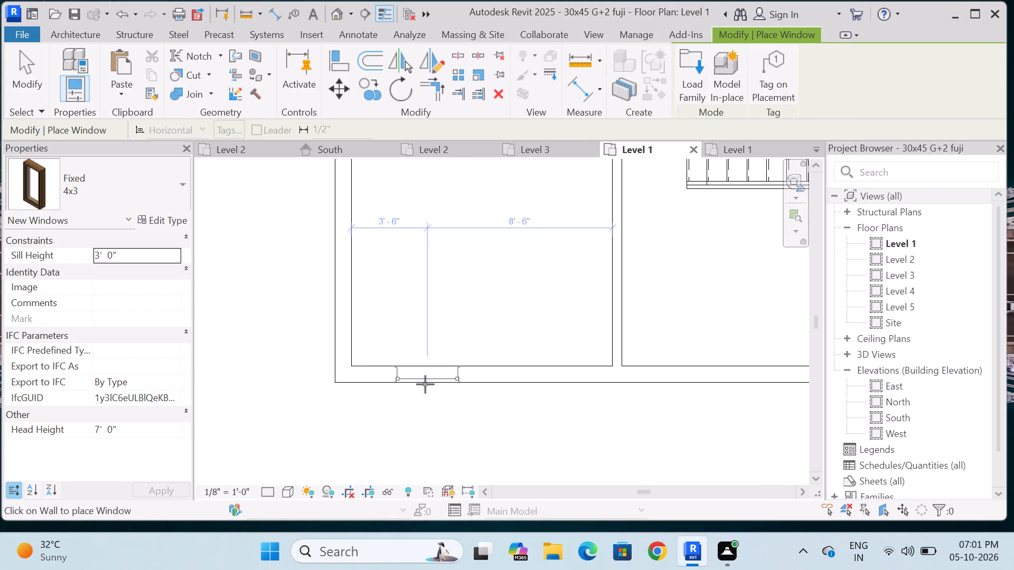
{"action": "left_click", "coordinate": [425, 384]}
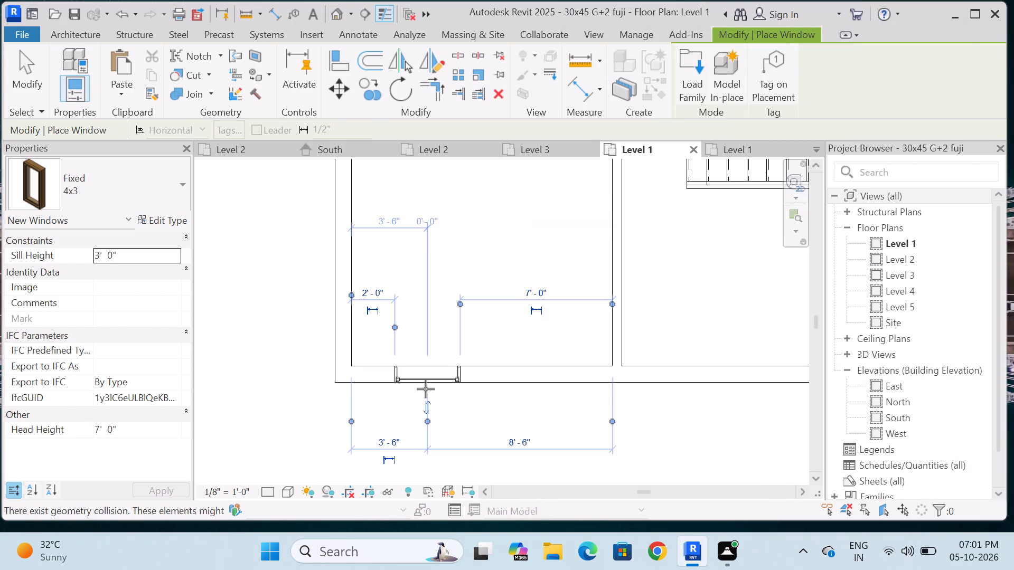
{"action": "scroll", "coordinate": [432, 404], "scroll_direction": "down", "scroll_amount": 5}
{"action": "key", "text": "Escape"}
{"action": "key", "text": "Escape"}
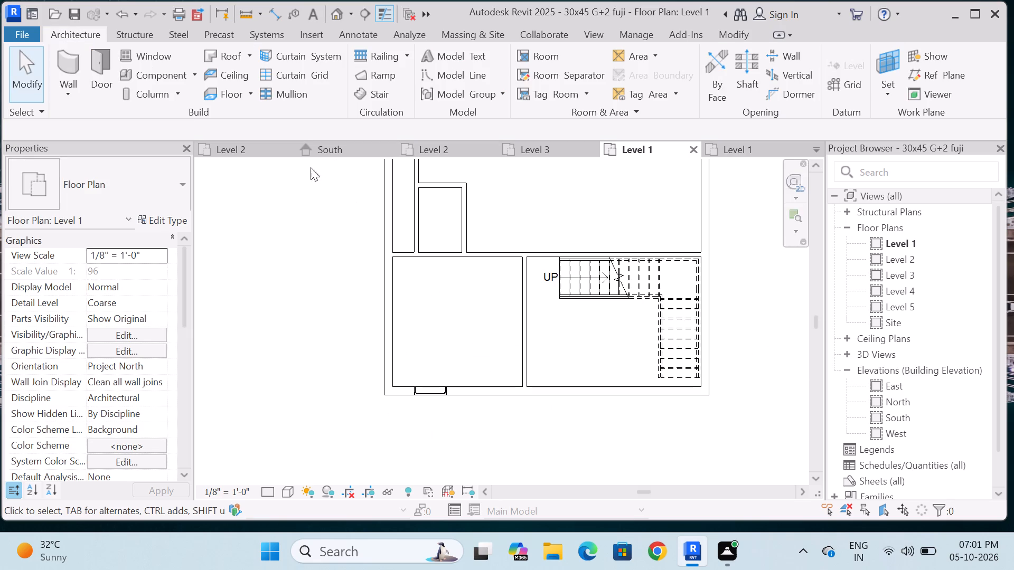
In the South elevation, copy the ground-floor Fixed 4x3 window and paste it aligned to Level 2 and Level 3.
{"action": "scroll", "coordinate": [922, 363], "scroll_direction": "down", "scroll_amount": 2}
{"action": "double_click", "coordinate": [916, 379]}
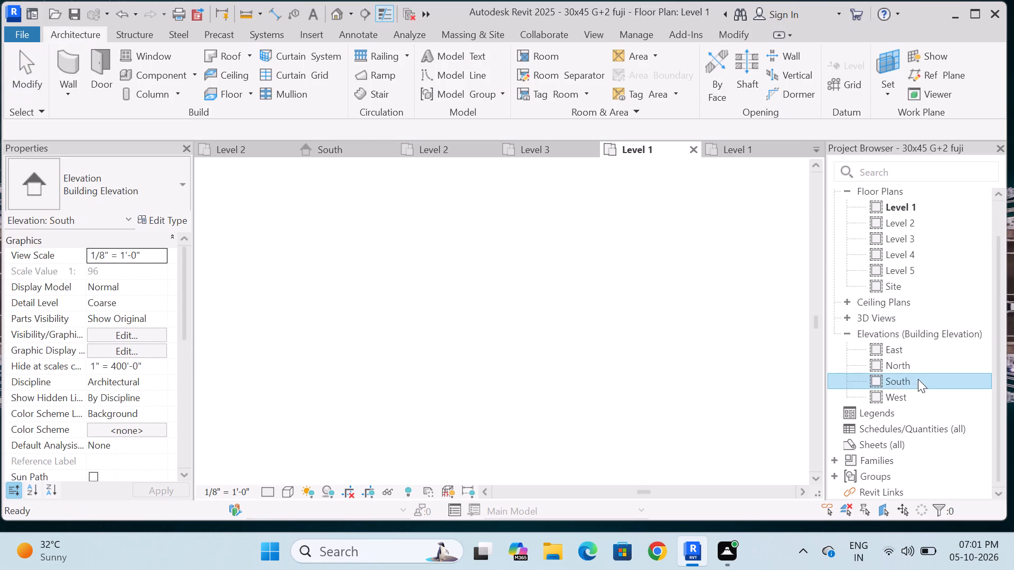
{"action": "scroll", "coordinate": [534, 375], "scroll_direction": "up", "scroll_amount": 5}
{"action": "key", "text": "Escape"}
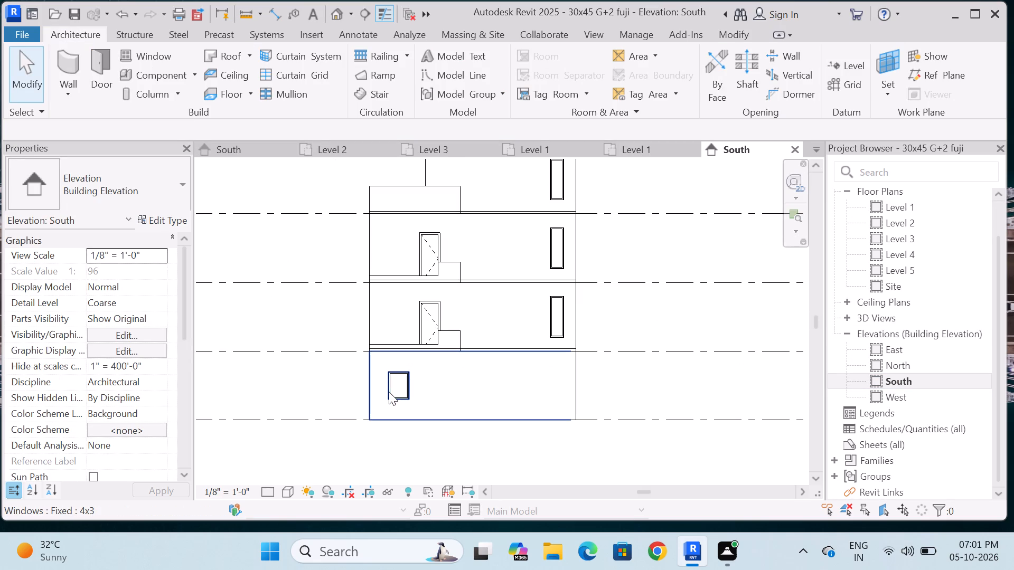
{"action": "left_click", "coordinate": [400, 382]}
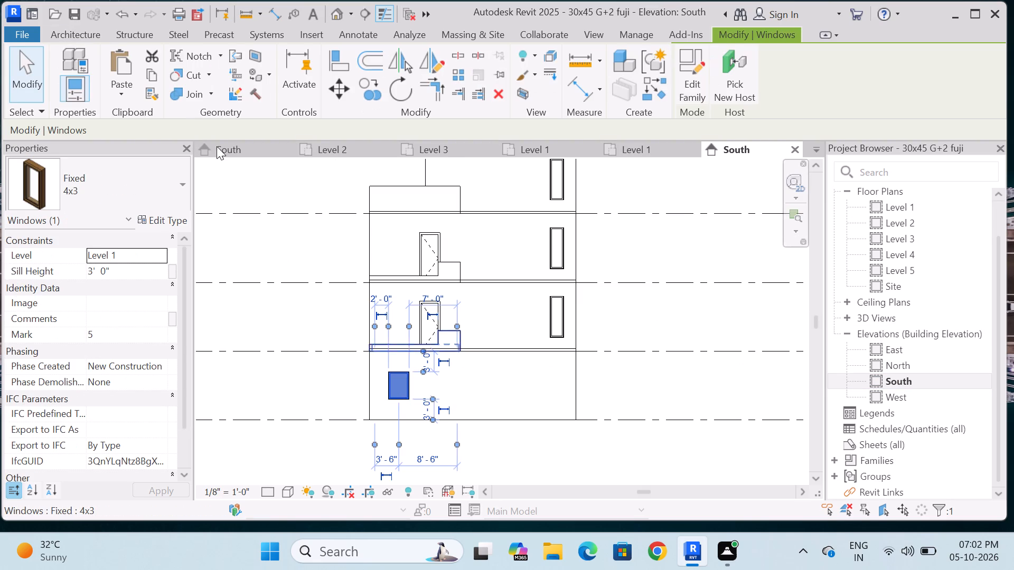
{"action": "left_click", "coordinate": [154, 73]}
{"action": "left_click", "coordinate": [126, 88]}
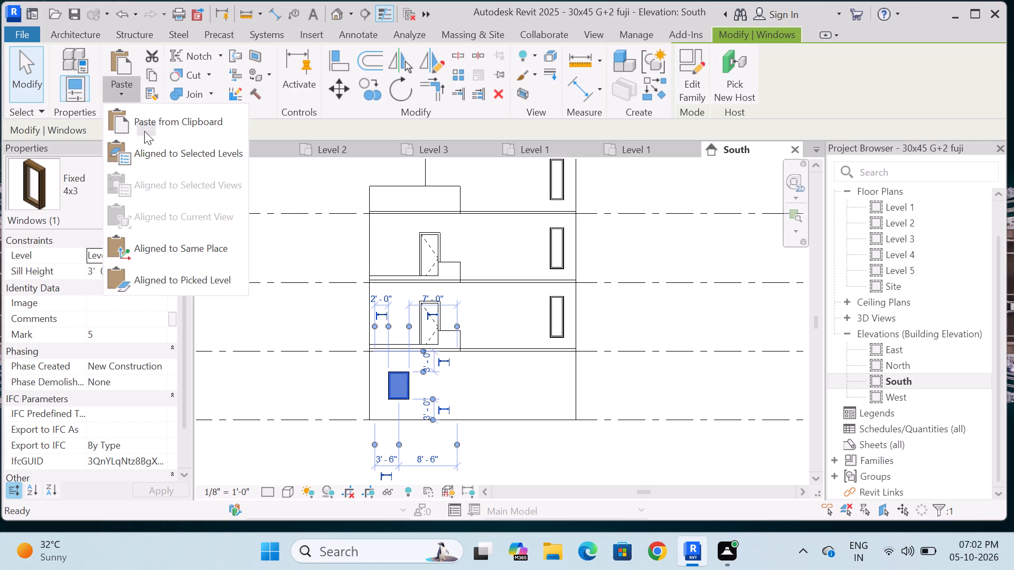
{"action": "left_click", "coordinate": [170, 161]}
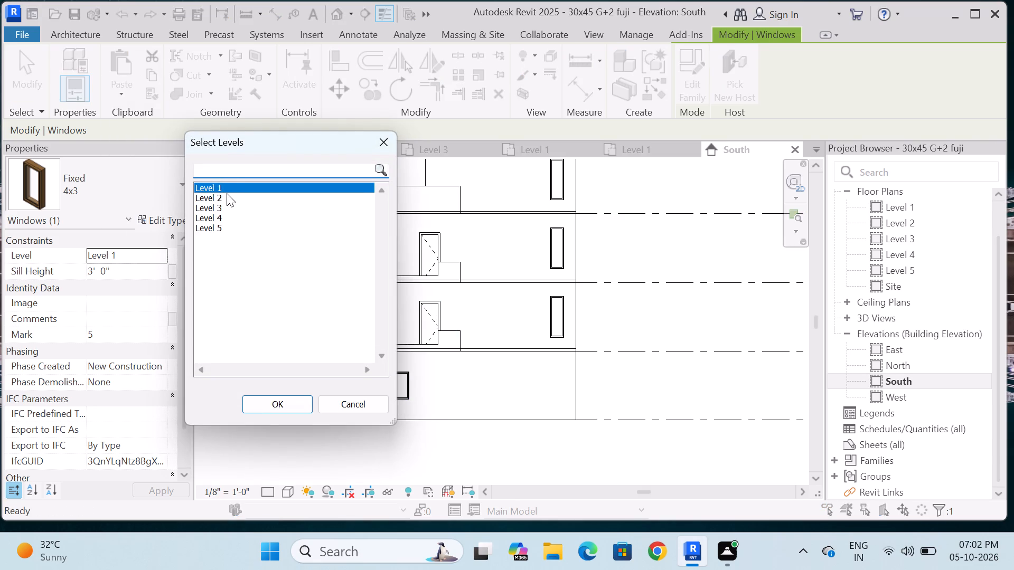
{"action": "left_click_drag", "start_coordinate": [228, 199], "coordinate": [229, 208]}
{"action": "left_click", "coordinate": [287, 399]}
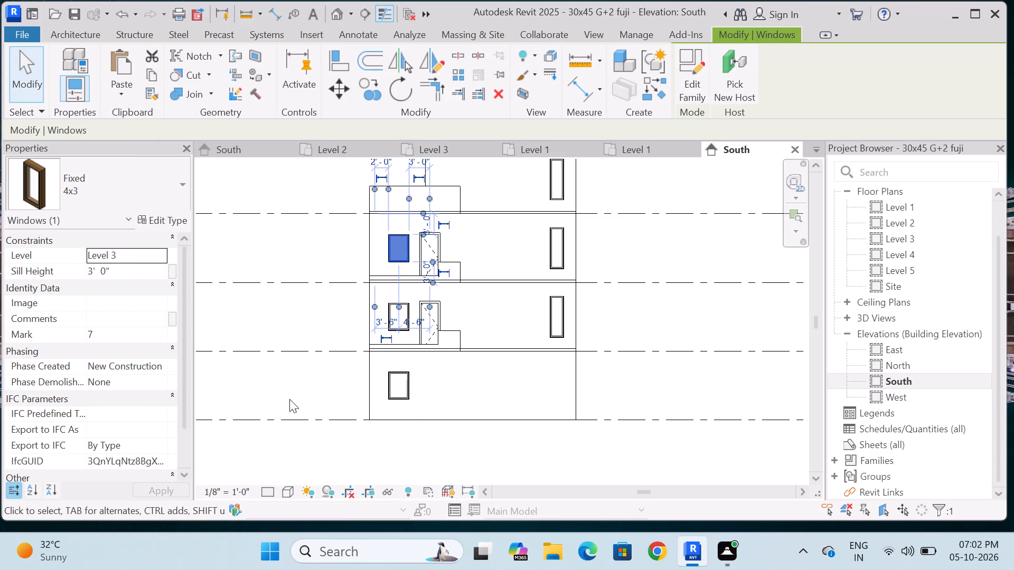
{"action": "key", "text": "Escape"}
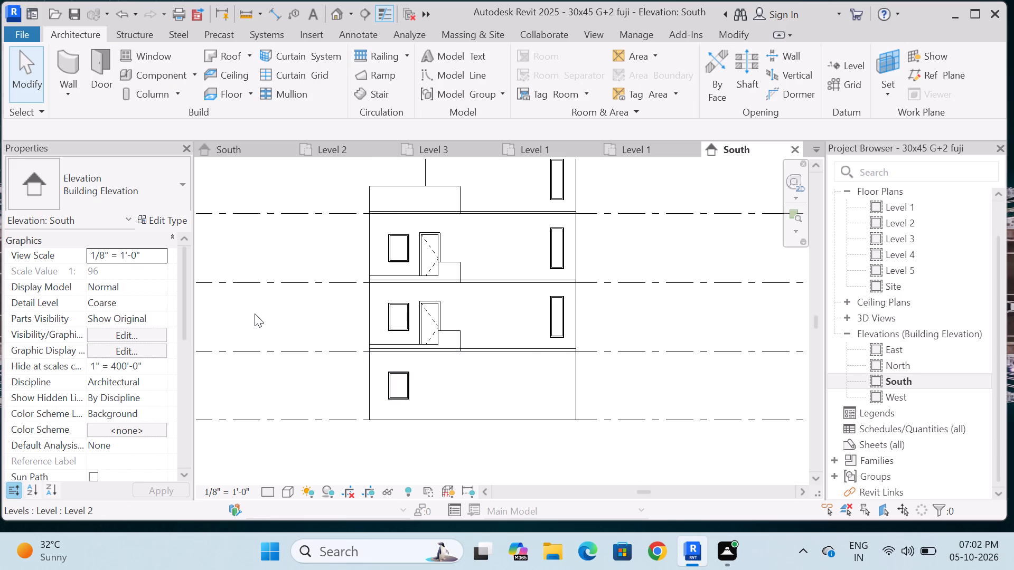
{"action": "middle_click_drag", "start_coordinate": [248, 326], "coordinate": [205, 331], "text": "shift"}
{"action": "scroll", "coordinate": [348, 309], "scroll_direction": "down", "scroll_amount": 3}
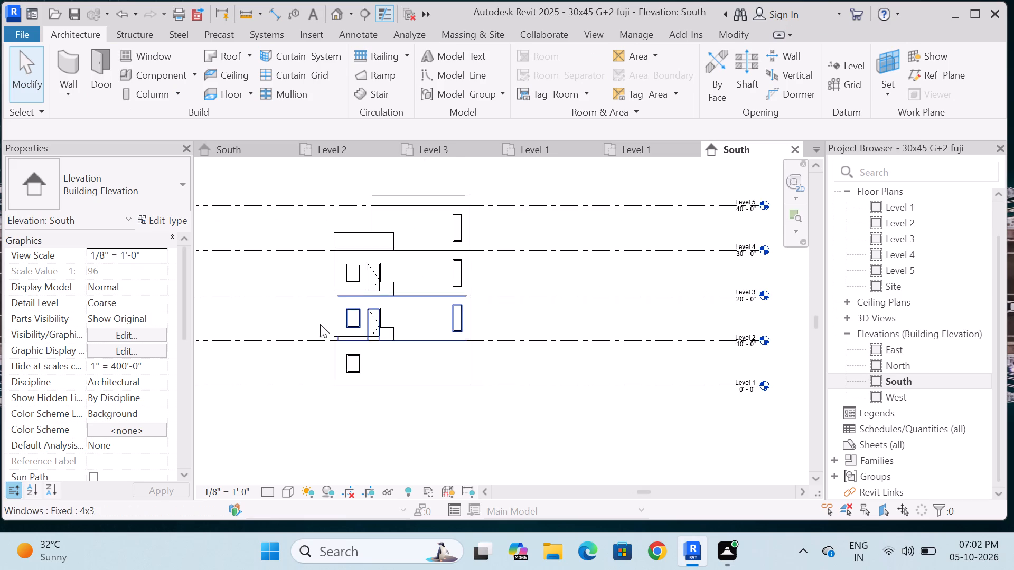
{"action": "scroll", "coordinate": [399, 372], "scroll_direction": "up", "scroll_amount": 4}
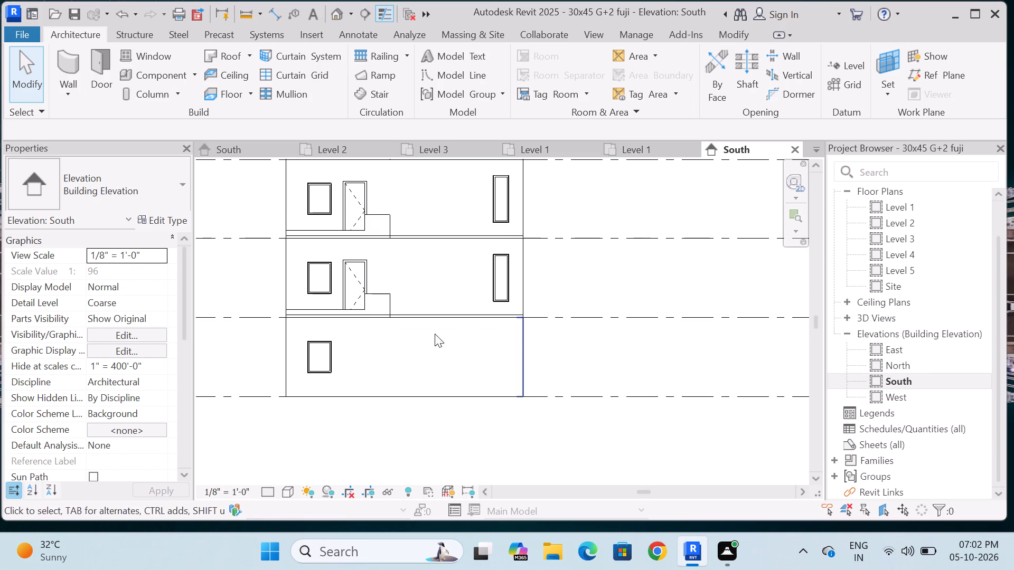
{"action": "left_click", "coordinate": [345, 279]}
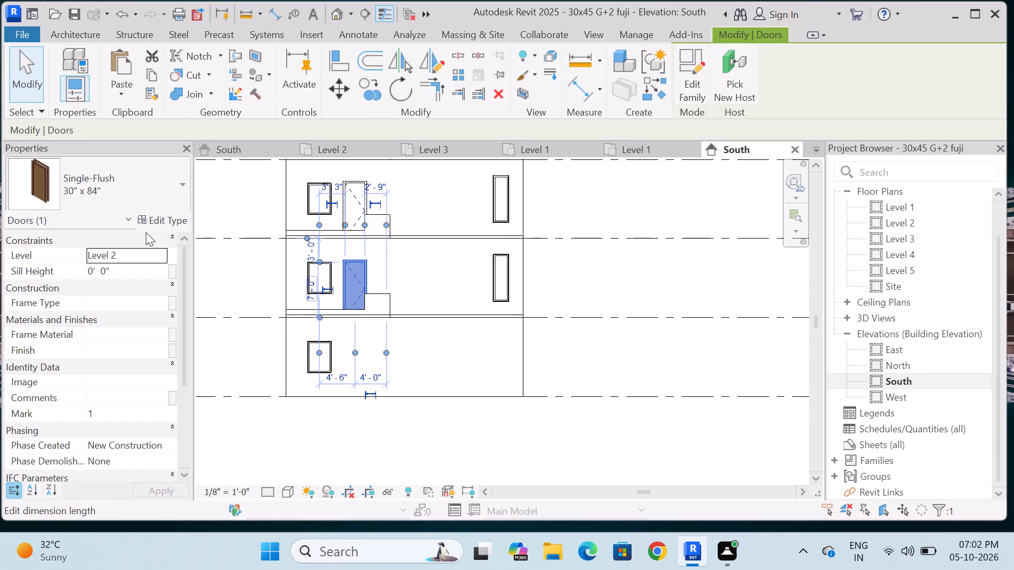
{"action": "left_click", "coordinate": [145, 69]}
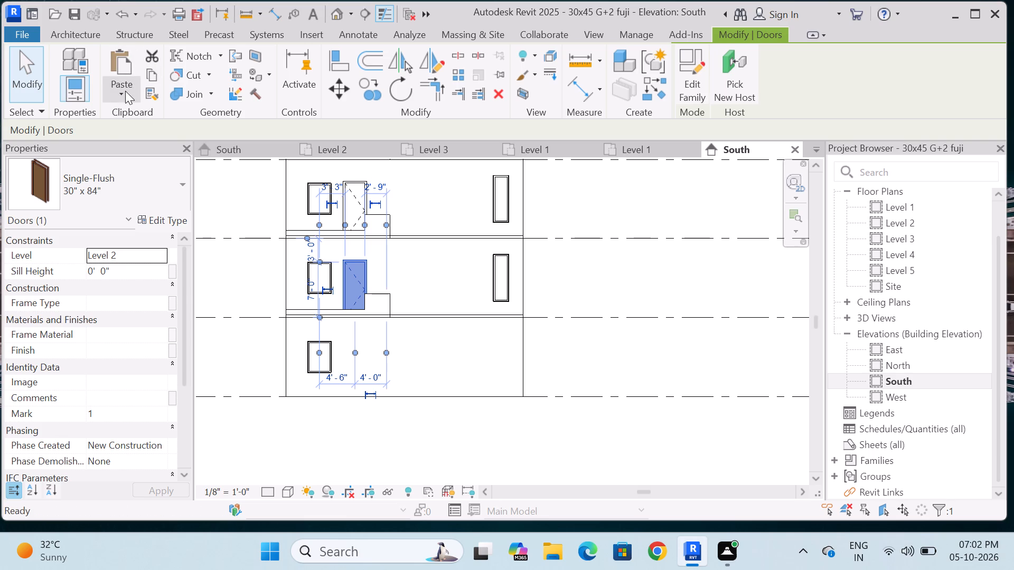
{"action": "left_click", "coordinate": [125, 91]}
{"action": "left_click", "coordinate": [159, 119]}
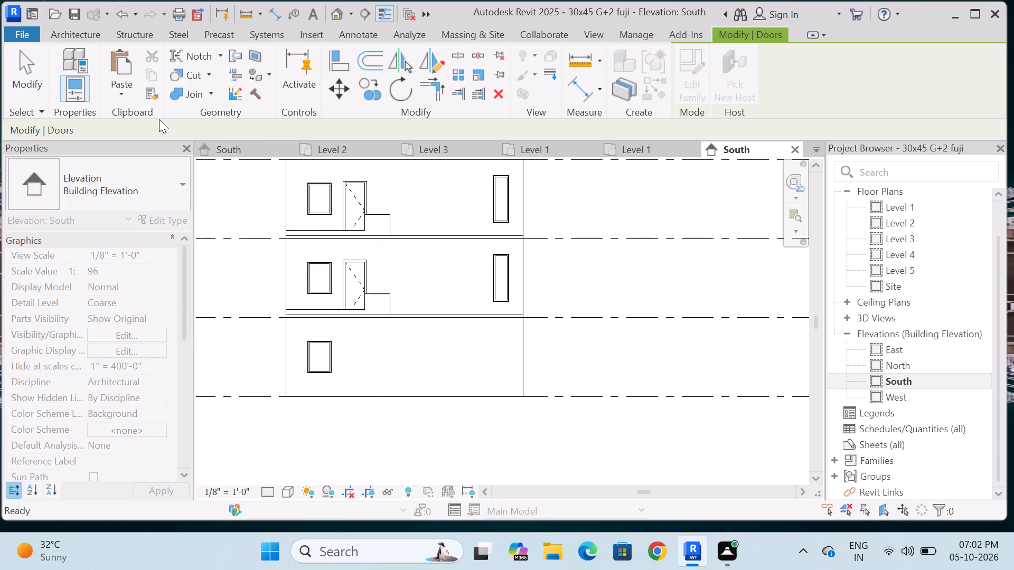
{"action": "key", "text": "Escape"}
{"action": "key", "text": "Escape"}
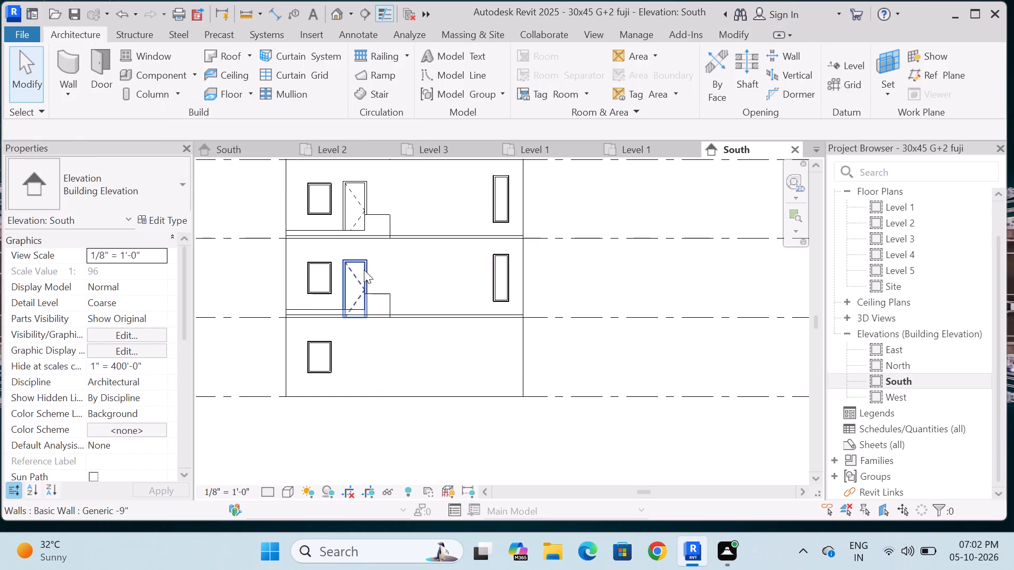
Copy the Level 2 Single-Flush 30" x 84" balcony door and paste it aligned to Level 1.
{"action": "left_click", "coordinate": [364, 270]}
{"action": "left_click", "coordinate": [152, 79]}
{"action": "left_click", "coordinate": [125, 96]}
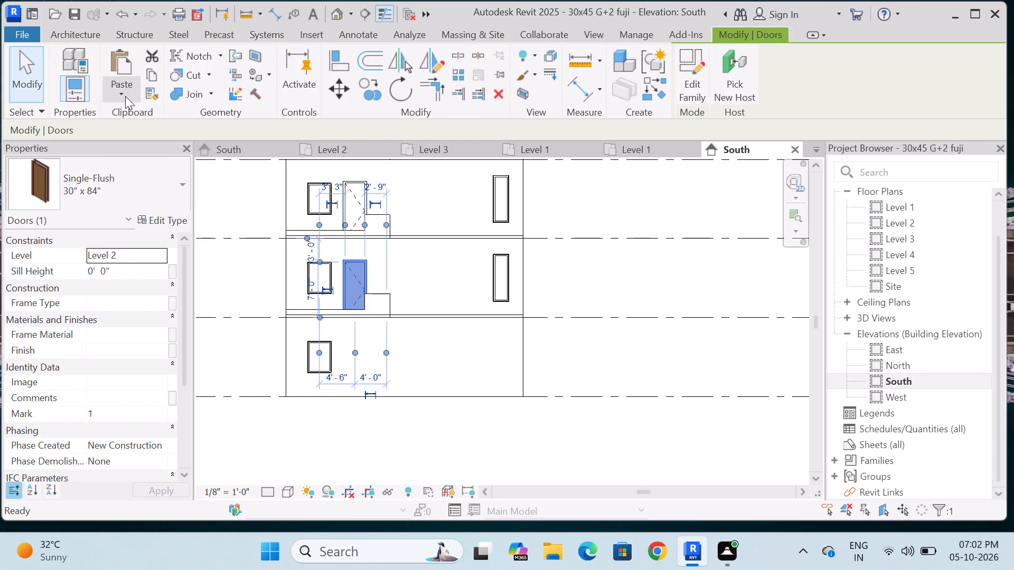
{"action": "left_click", "coordinate": [145, 158]}
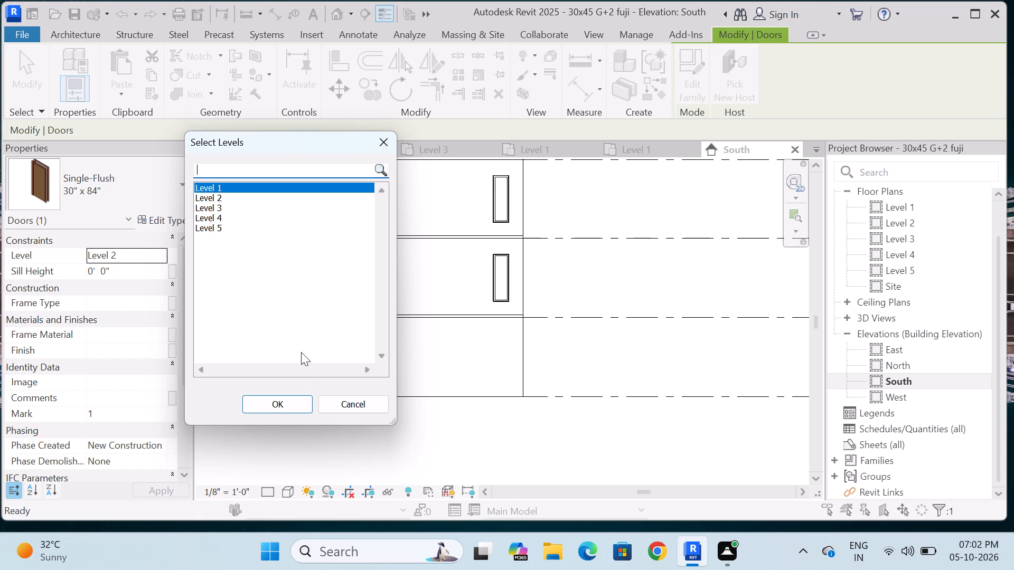
{"action": "left_click", "coordinate": [297, 402]}
{"action": "key", "text": "Escape"}
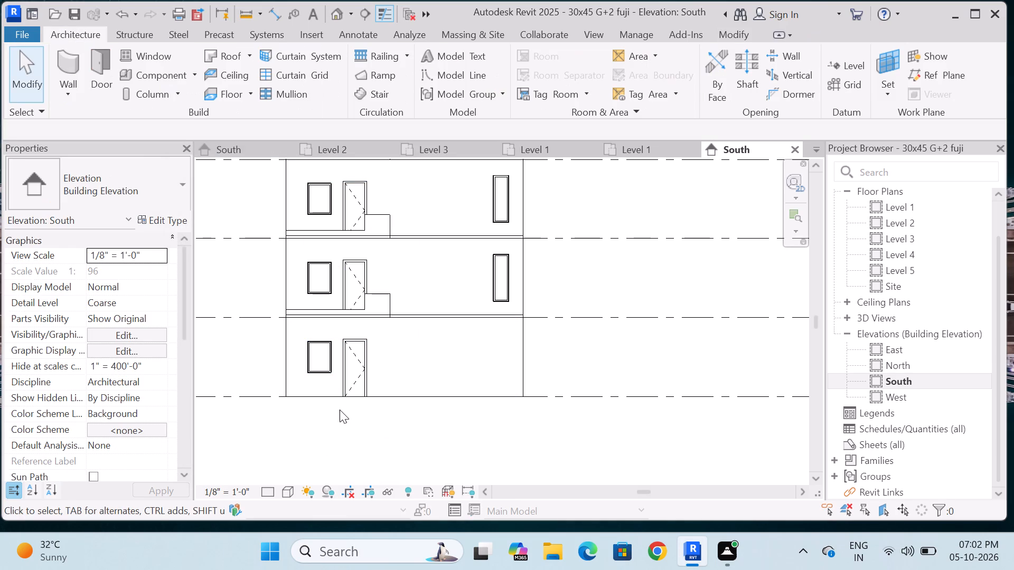
Compare the front-wall door and window layout in the fuji project's Level 1 plan with the reference model's Level 1 plan.
{"action": "middle_click_drag", "start_coordinate": [321, 410], "coordinate": [342, 416], "text": "shift"}
{"action": "scroll", "coordinate": [363, 414], "scroll_direction": "down", "scroll_amount": 4}
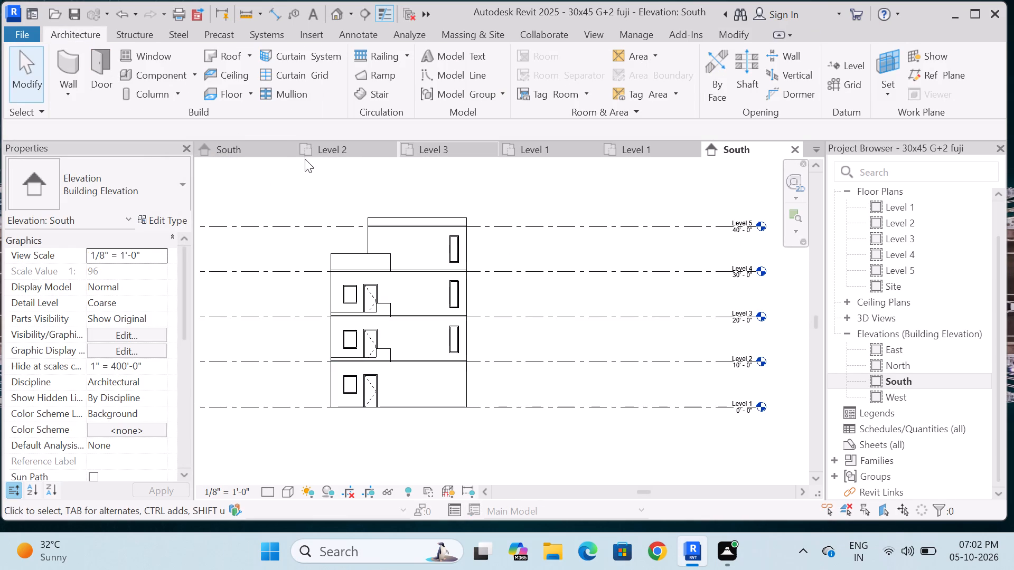
{"action": "left_click", "coordinate": [322, 145]}
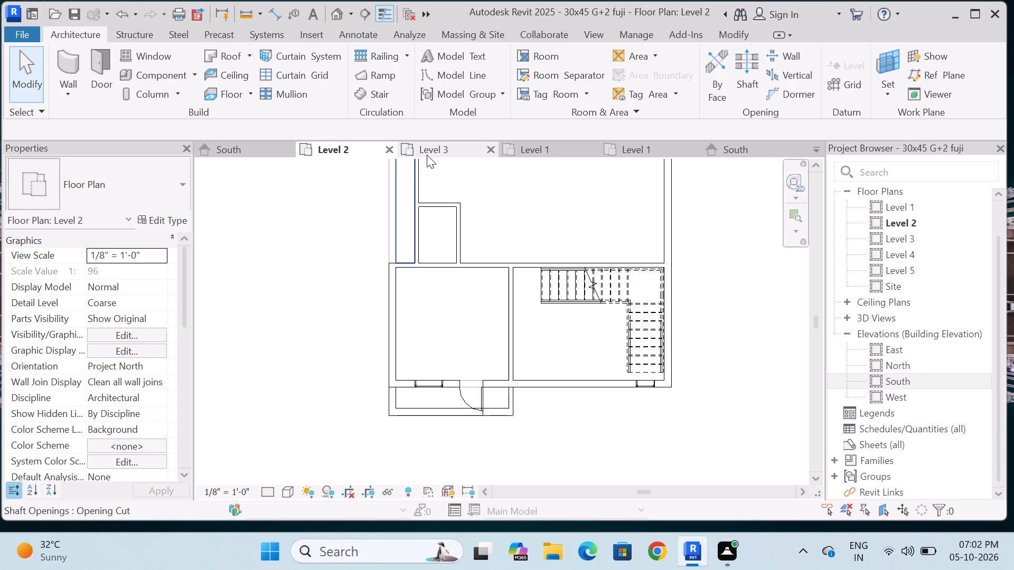
{"action": "left_click", "coordinate": [428, 154]}
{"action": "left_click", "coordinate": [559, 145]}
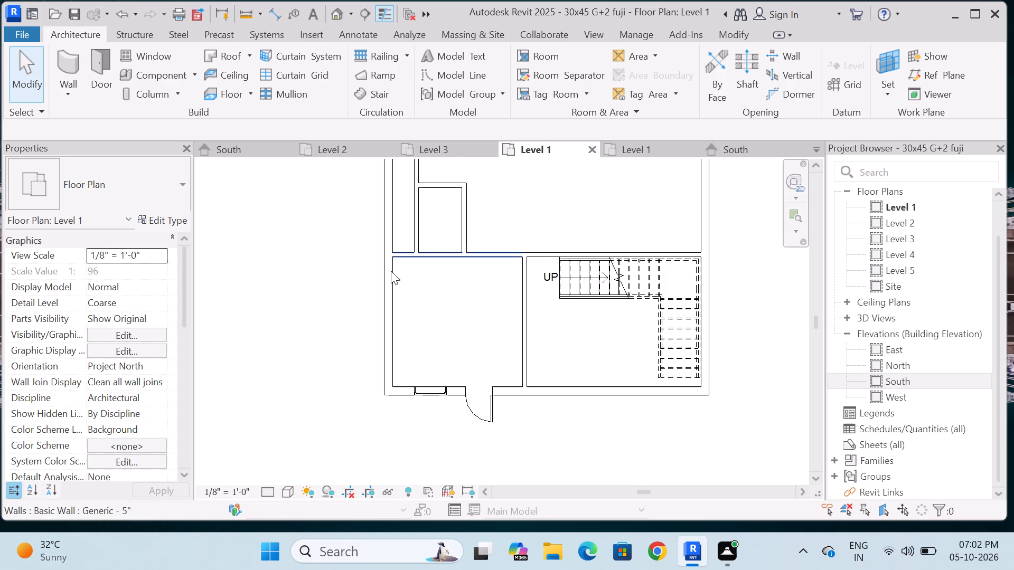
{"action": "scroll", "coordinate": [389, 275], "scroll_direction": "down", "scroll_amount": 4}
{"action": "scroll", "coordinate": [546, 237], "scroll_direction": "down", "scroll_amount": 4}
{"action": "scroll", "coordinate": [491, 288], "scroll_direction": "down", "scroll_amount": 5}
{"action": "scroll", "coordinate": [594, 186], "scroll_direction": "up", "scroll_amount": 5}
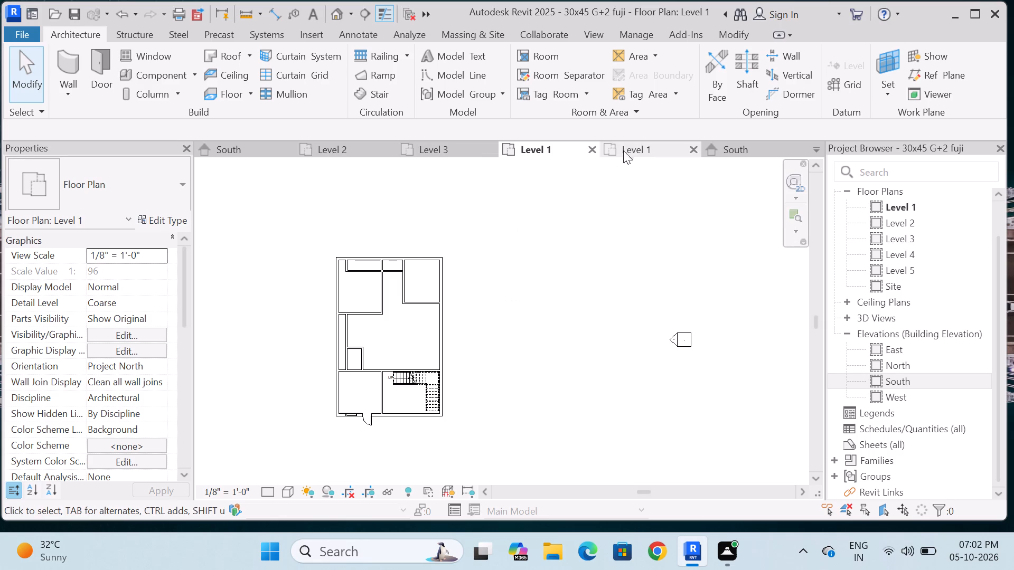
{"action": "left_click", "coordinate": [635, 149]}
{"action": "scroll", "coordinate": [383, 294], "scroll_direction": "down", "scroll_amount": 7}
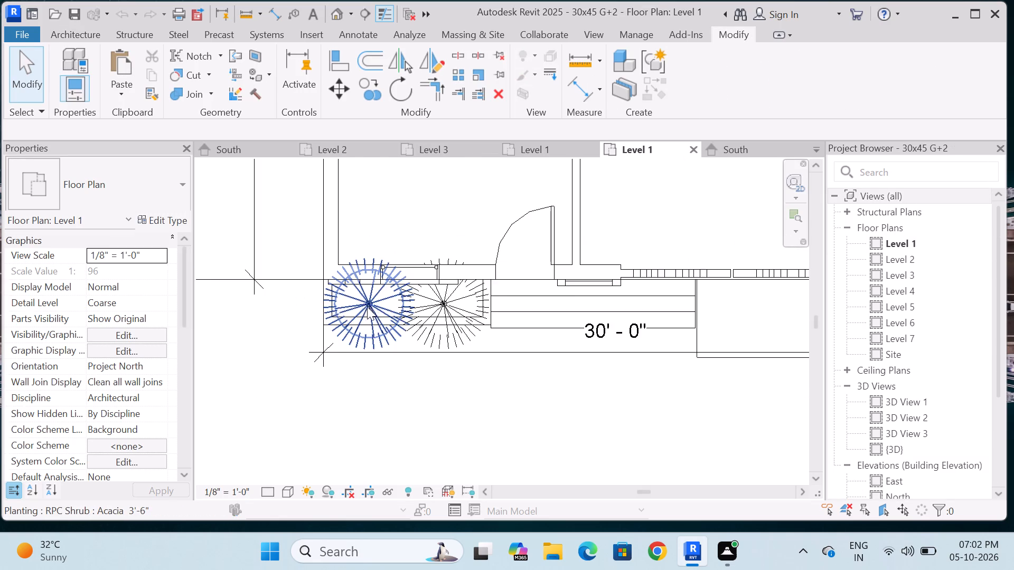
{"action": "scroll", "coordinate": [367, 307], "scroll_direction": "down", "scroll_amount": 3}
{"action": "scroll", "coordinate": [458, 298], "scroll_direction": "up", "scroll_amount": 3}
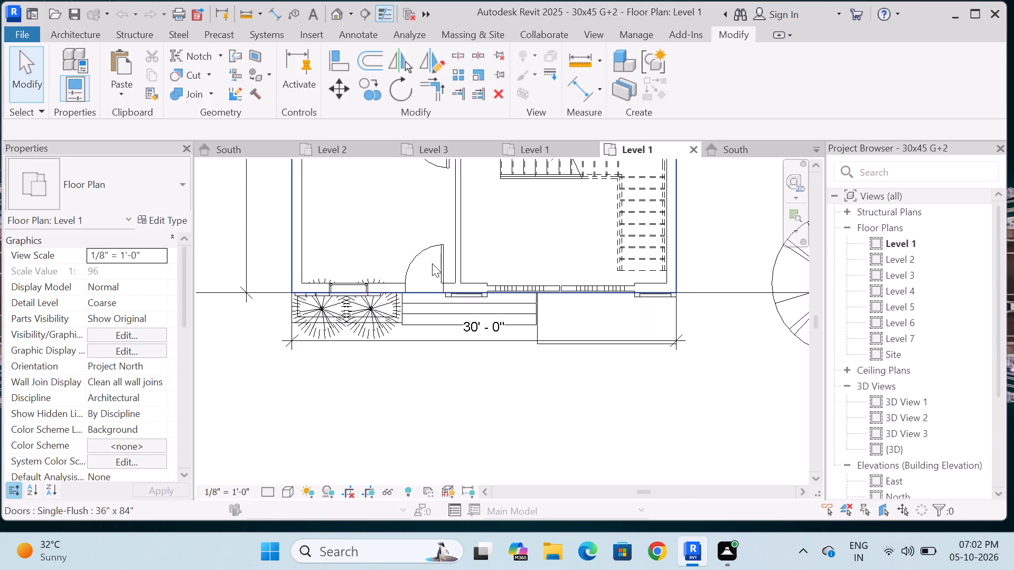
{"action": "scroll", "coordinate": [427, 276], "scroll_direction": "down", "scroll_amount": 3}
{"action": "scroll", "coordinate": [437, 293], "scroll_direction": "up", "scroll_amount": 4}
{"action": "scroll", "coordinate": [590, 310], "scroll_direction": "down", "scroll_amount": 2}
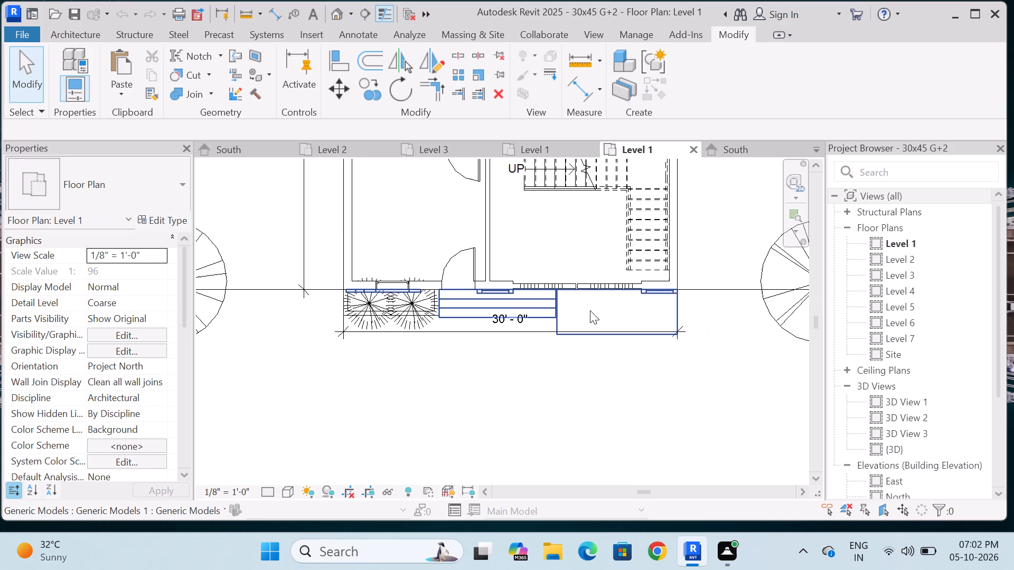
Review the fuji building's front facade in the South elevation and the default 3D view, checking the windows and doors on all storeys.
{"action": "left_click", "coordinate": [728, 145]}
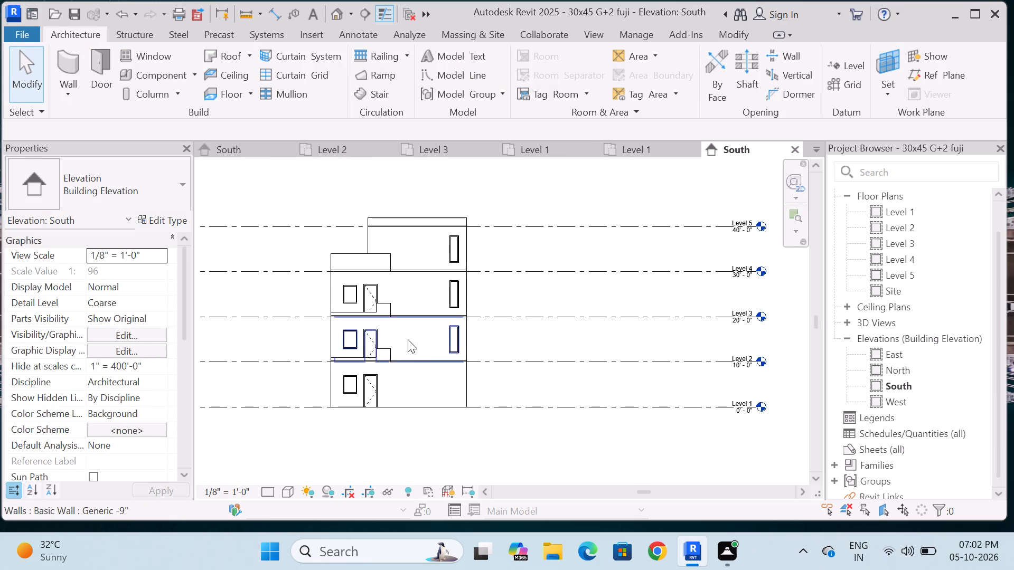
{"action": "middle_click_drag", "start_coordinate": [468, 367], "coordinate": [448, 376], "text": "shift"}
{"action": "scroll", "coordinate": [988, 278], "scroll_direction": "down", "scroll_amount": 1}
{"action": "scroll", "coordinate": [979, 293], "scroll_direction": "up", "scroll_amount": 8}
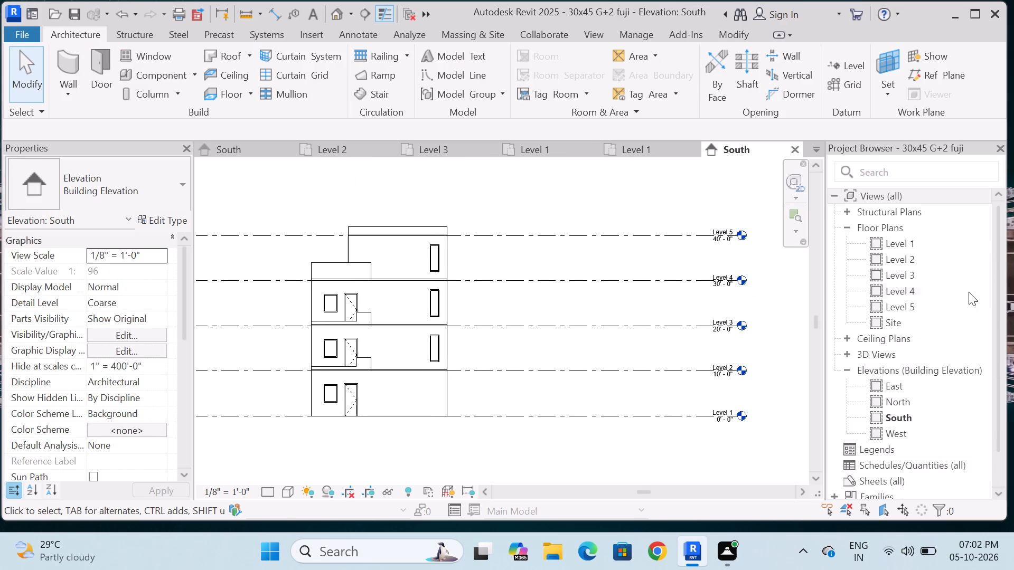
{"action": "scroll", "coordinate": [969, 292], "scroll_direction": "up", "scroll_amount": 2}
{"action": "left_click", "coordinate": [333, 17]}
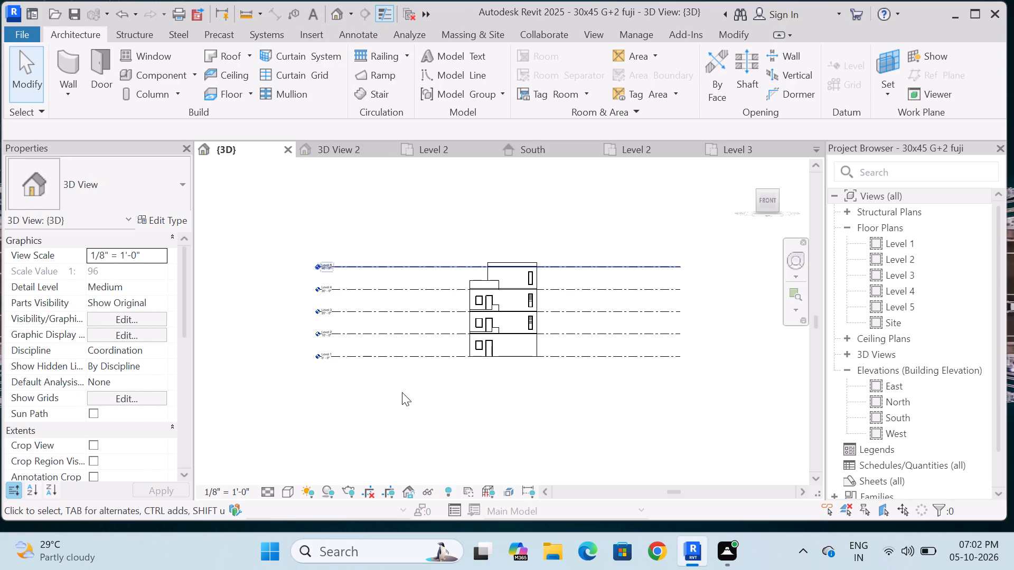
{"action": "scroll", "coordinate": [440, 404], "scroll_direction": "down", "scroll_amount": 4}
{"action": "middle_click_drag", "start_coordinate": [467, 399], "coordinate": [438, 414], "text": "shift"}
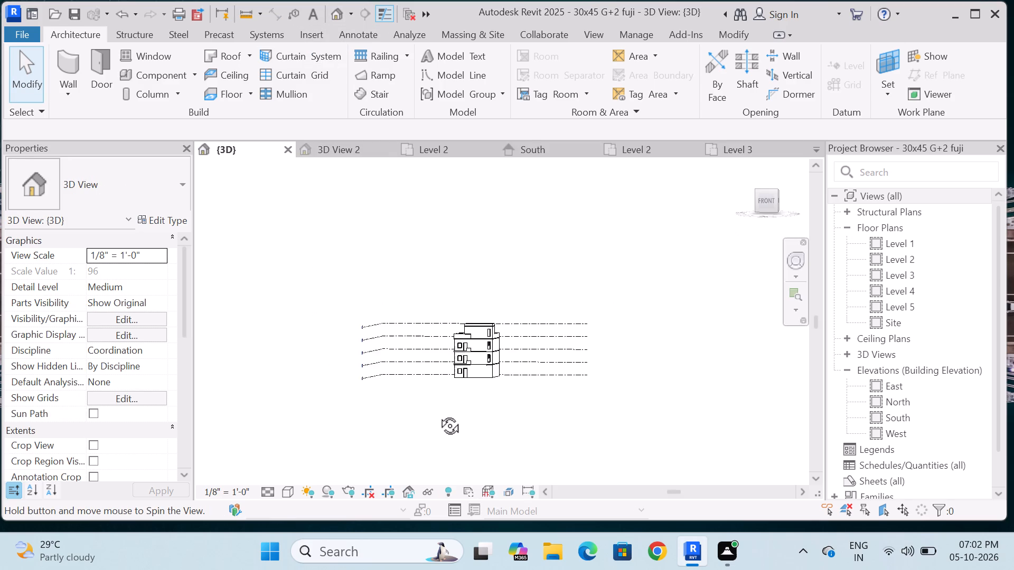
{"action": "middle_click_drag", "start_coordinate": [438, 414], "coordinate": [434, 425], "text": "shift"}
{"action": "scroll", "coordinate": [456, 394], "scroll_direction": "up", "scroll_amount": 12}
{"action": "scroll", "coordinate": [463, 392], "scroll_direction": "down", "scroll_amount": 2}
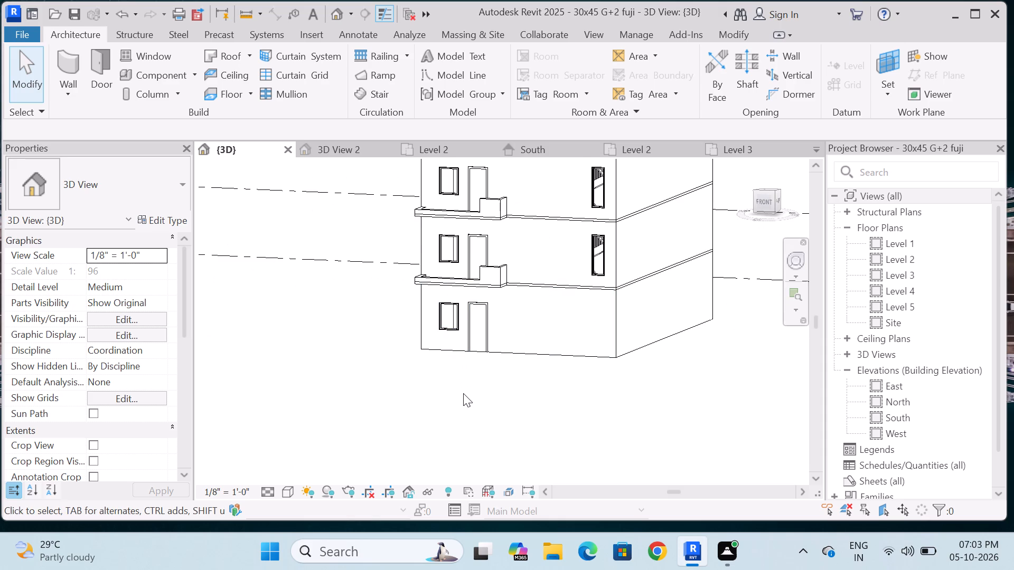
{"action": "middle_click_drag", "start_coordinate": [439, 397], "coordinate": [486, 376], "text": "shift"}
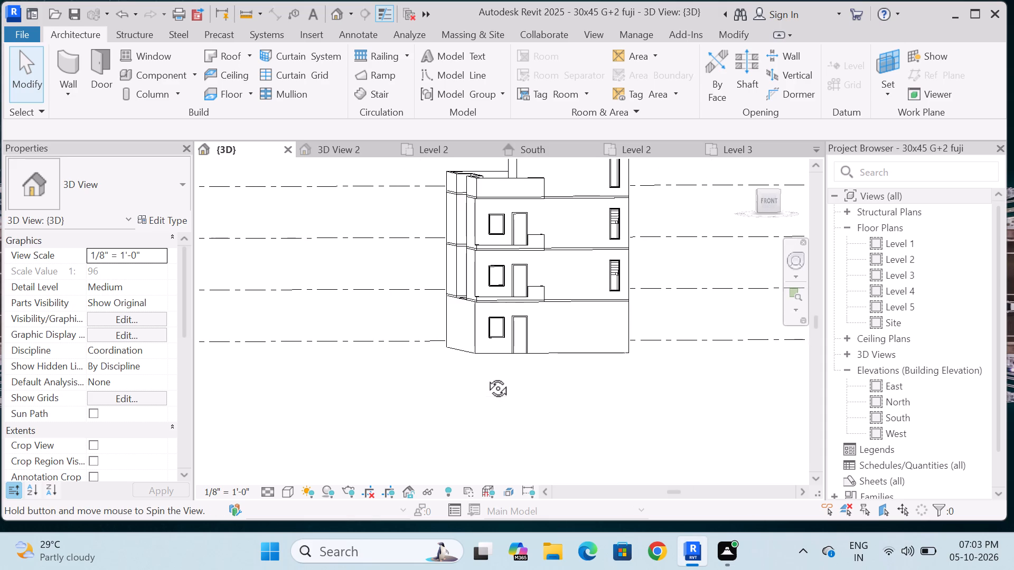
{"action": "middle_click_drag", "start_coordinate": [486, 376], "coordinate": [475, 370], "text": "shift"}
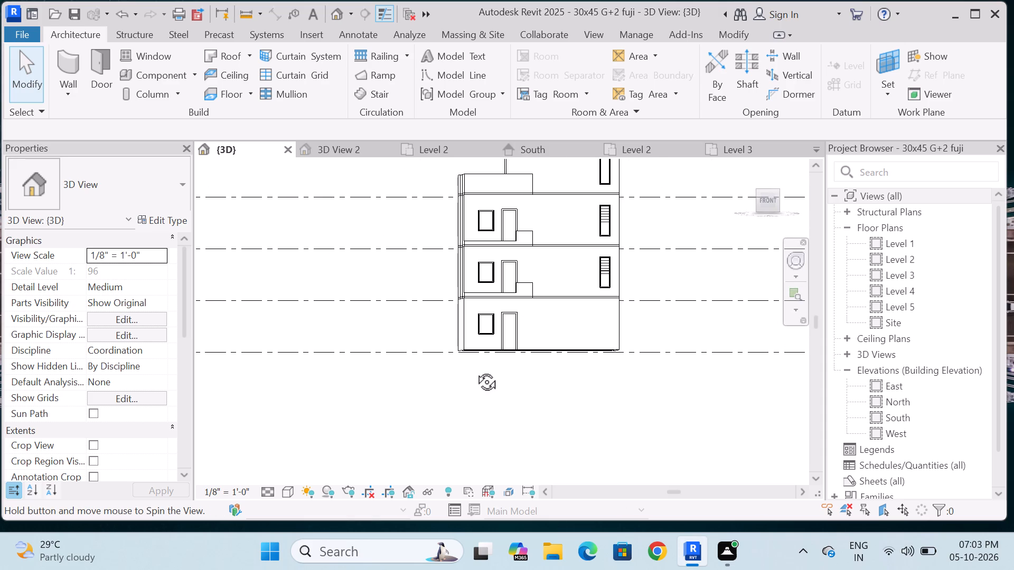
{"action": "middle_click_drag", "start_coordinate": [475, 370], "coordinate": [417, 384], "text": "shift"}
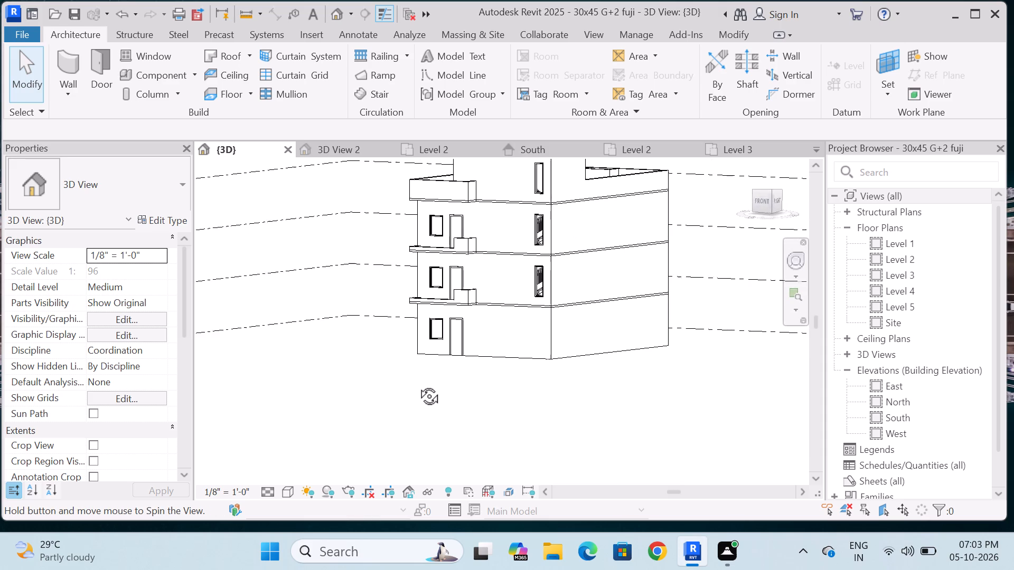
{"action": "middle_click_drag", "start_coordinate": [417, 384], "coordinate": [460, 383], "text": "shift"}
{"action": "scroll", "coordinate": [465, 375], "scroll_direction": "down", "scroll_amount": 4}
{"action": "middle_click_drag", "start_coordinate": [445, 381], "coordinate": [398, 383], "text": "shift"}
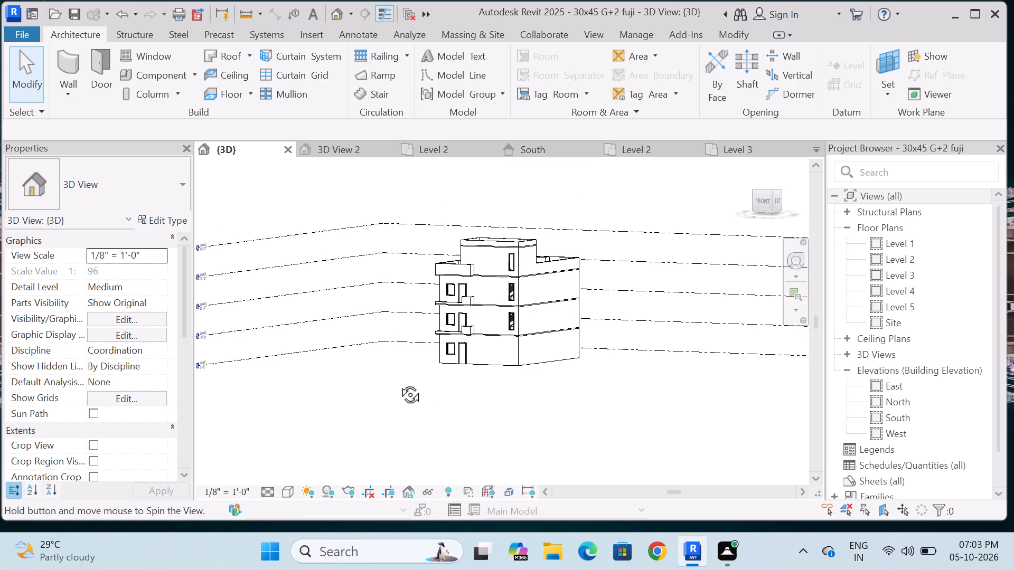
{"action": "middle_click_drag", "start_coordinate": [398, 383], "coordinate": [448, 376], "text": "shift"}
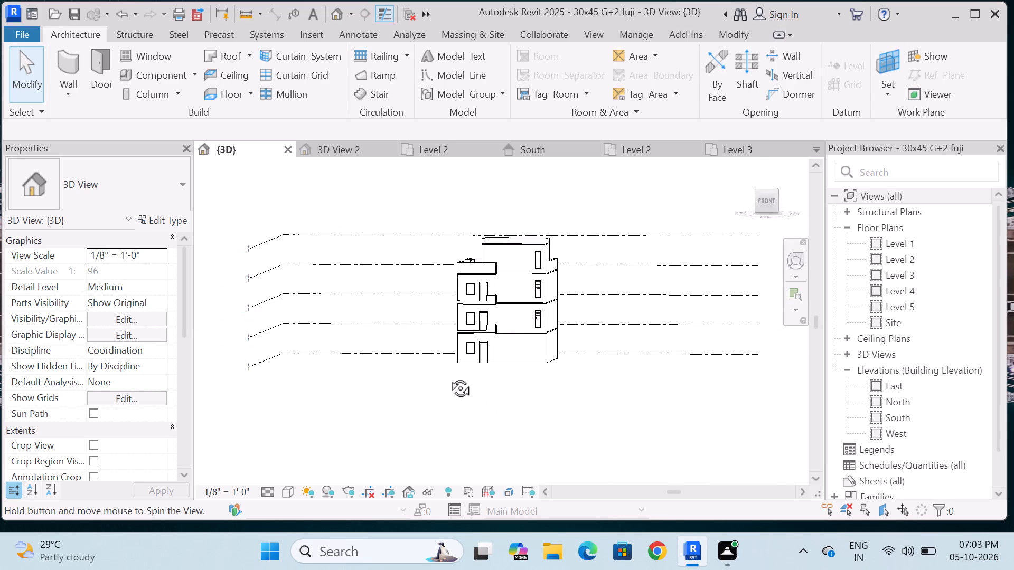
{"action": "middle_click_drag", "start_coordinate": [448, 376], "coordinate": [439, 379], "text": "shift"}
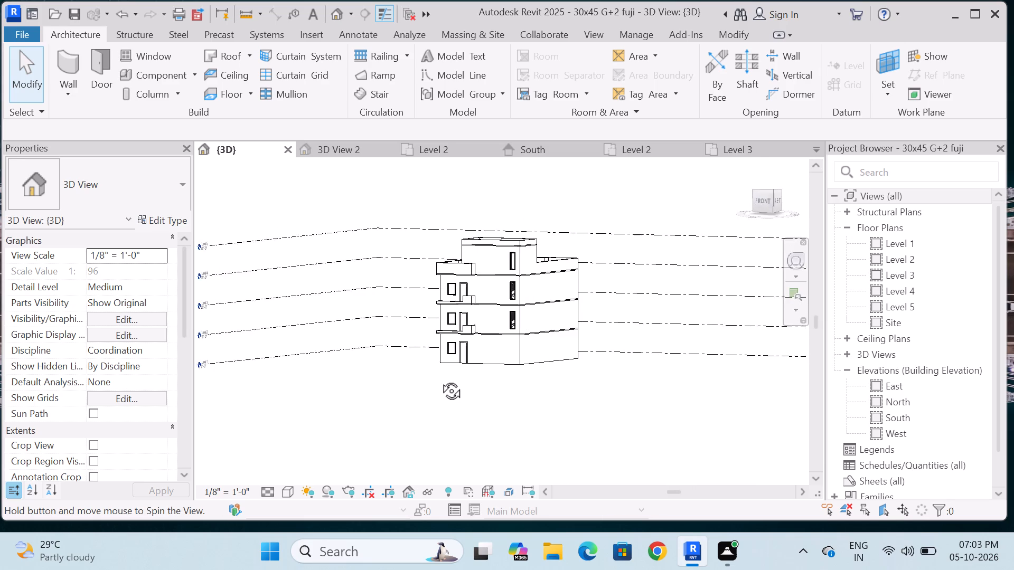
{"action": "middle_click_drag", "start_coordinate": [439, 379], "coordinate": [455, 368], "text": "shift"}
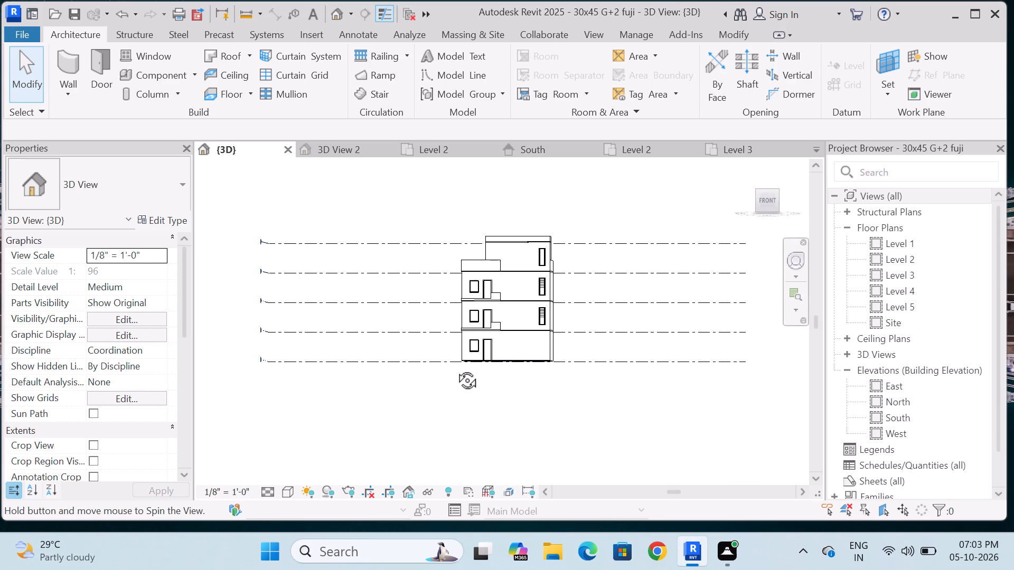
Compare the fuji building's front balconies in 3D with the reference model's 3D View 2 and its Level 2 and Level 3 plans.
{"action": "middle_click_drag", "start_coordinate": [455, 368], "coordinate": [461, 386], "text": "shift"}
{"action": "scroll", "coordinate": [521, 310], "scroll_direction": "up", "scroll_amount": 5}
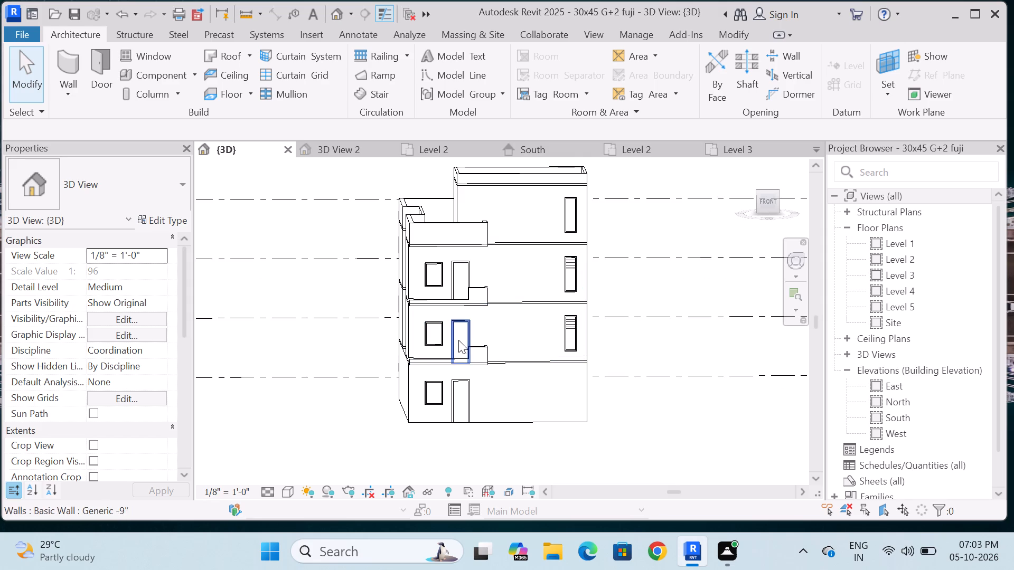
{"action": "scroll", "coordinate": [467, 310], "scroll_direction": "down", "scroll_amount": 1}
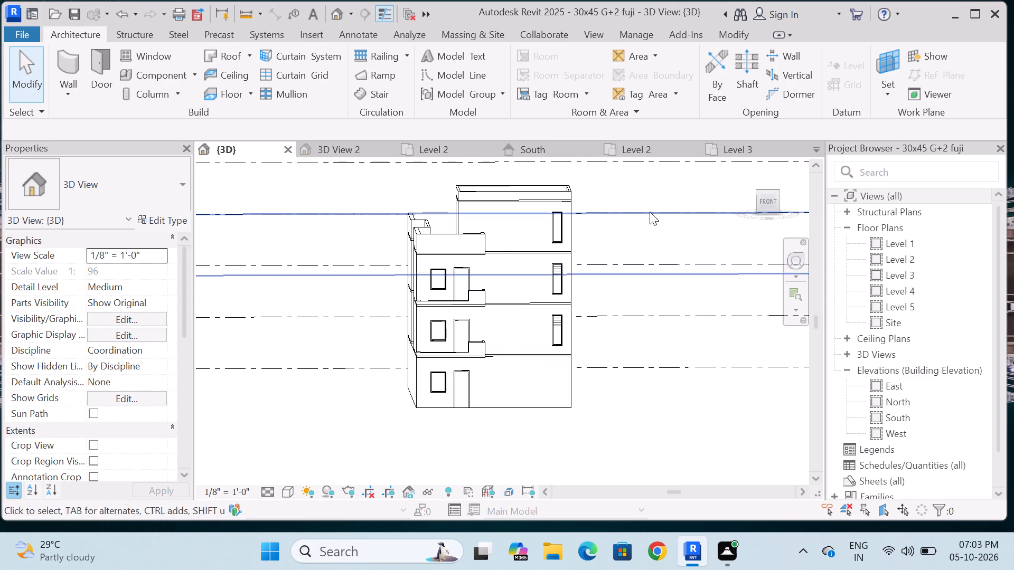
{"action": "left_click", "coordinate": [339, 147]}
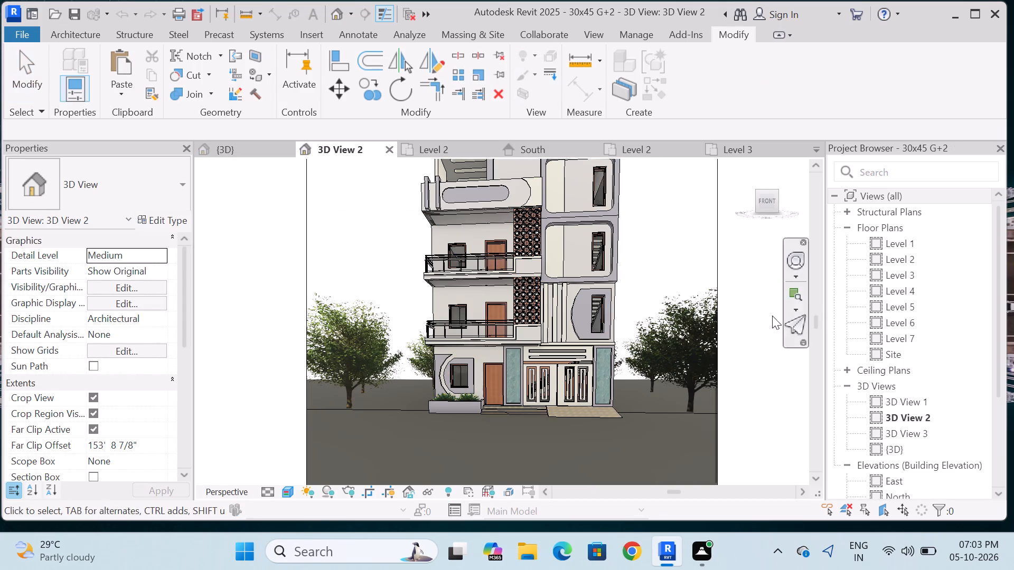
{"action": "double_click", "coordinate": [902, 258]}
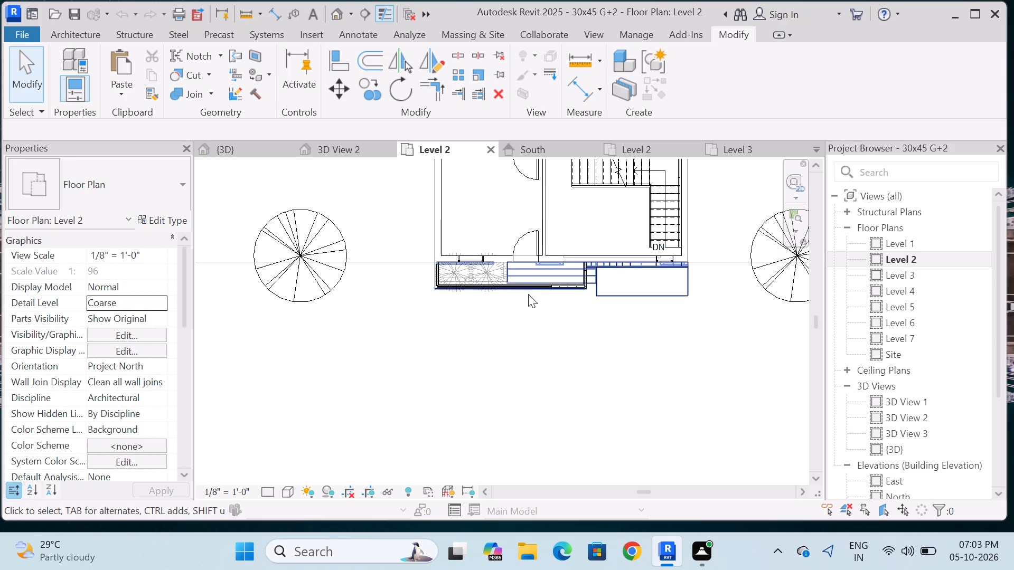
{"action": "scroll", "coordinate": [634, 253], "scroll_direction": "up", "scroll_amount": 9}
{"action": "scroll", "coordinate": [622, 288], "scroll_direction": "down", "scroll_amount": 5}
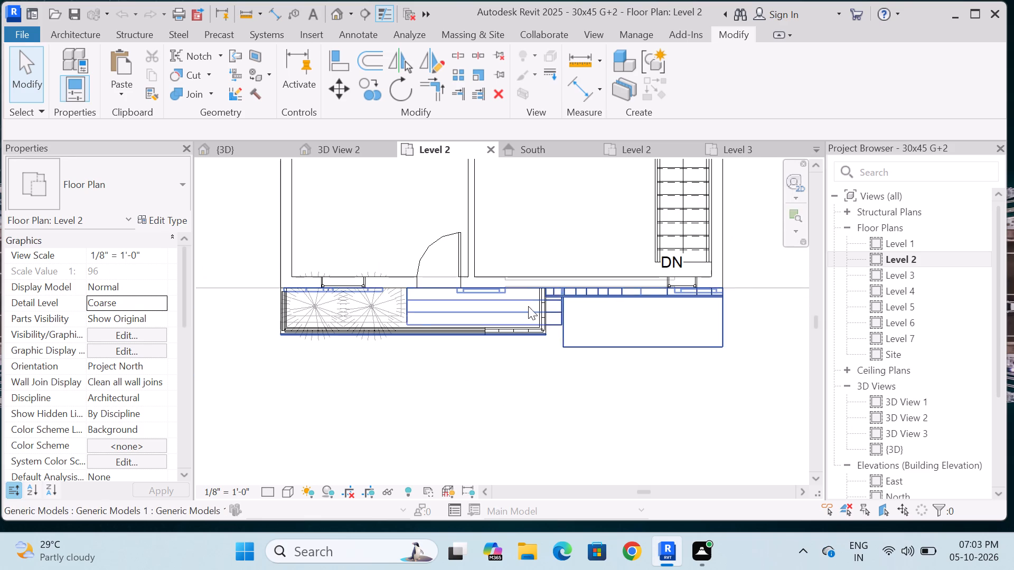
{"action": "double_click", "coordinate": [893, 276]}
{"action": "scroll", "coordinate": [442, 287], "scroll_direction": "up", "scroll_amount": 2}
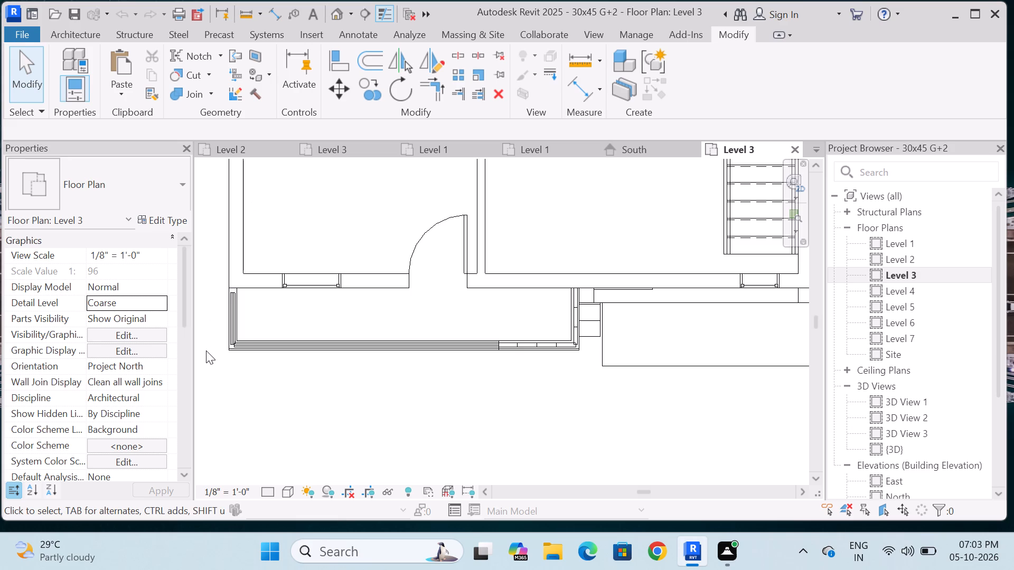
{"action": "left_click", "coordinate": [234, 319]}
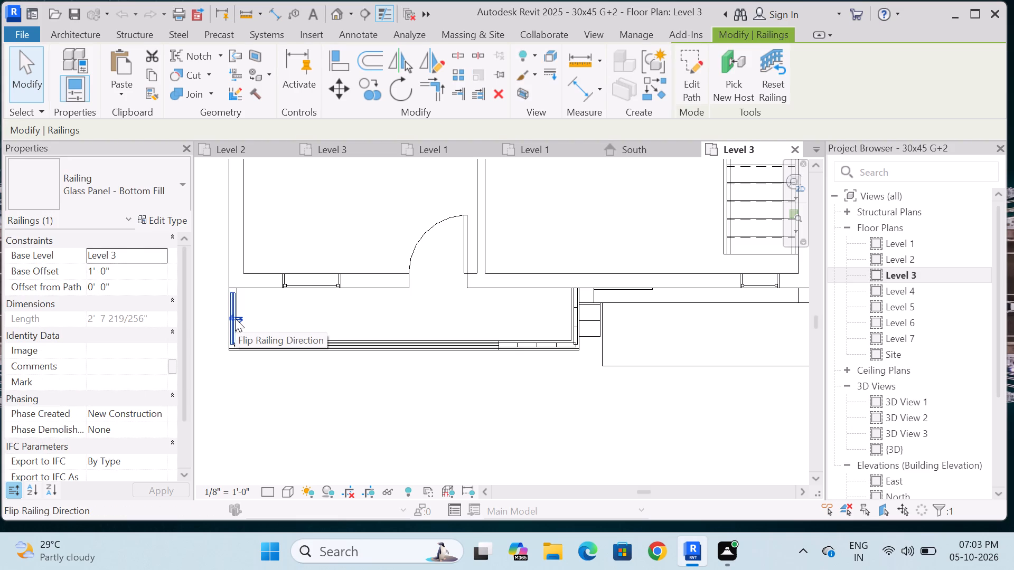
{"action": "key", "text": "Escape"}
Measure the front balcony's depth, from the exterior wall face to the parapet's inner face, in the reference model's Level 3 plan.
{"action": "left_click", "coordinate": [274, 15]}
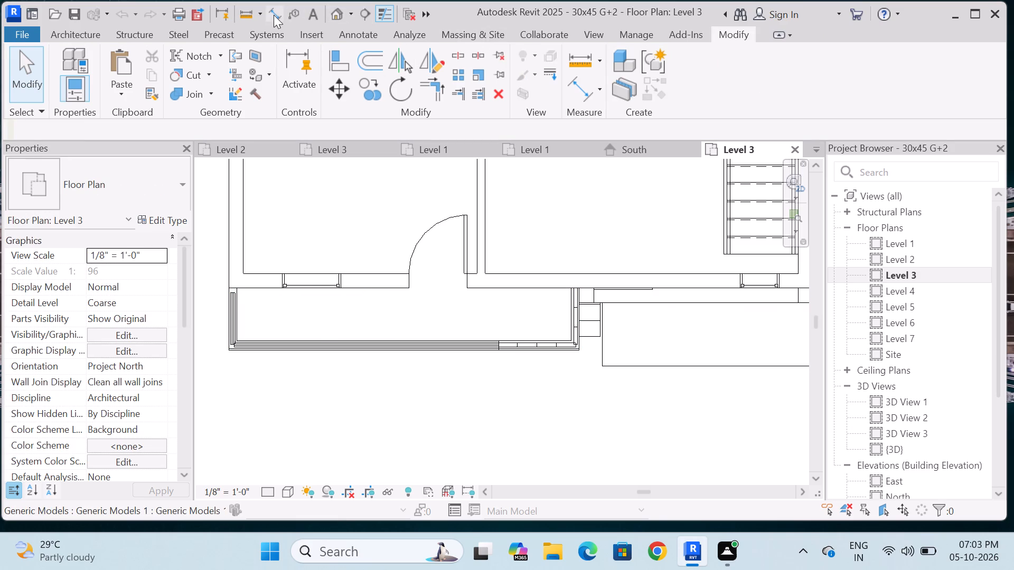
{"action": "scroll", "coordinate": [278, 325], "scroll_direction": "up", "scroll_amount": 5}
{"action": "left_click", "coordinate": [491, 252]}
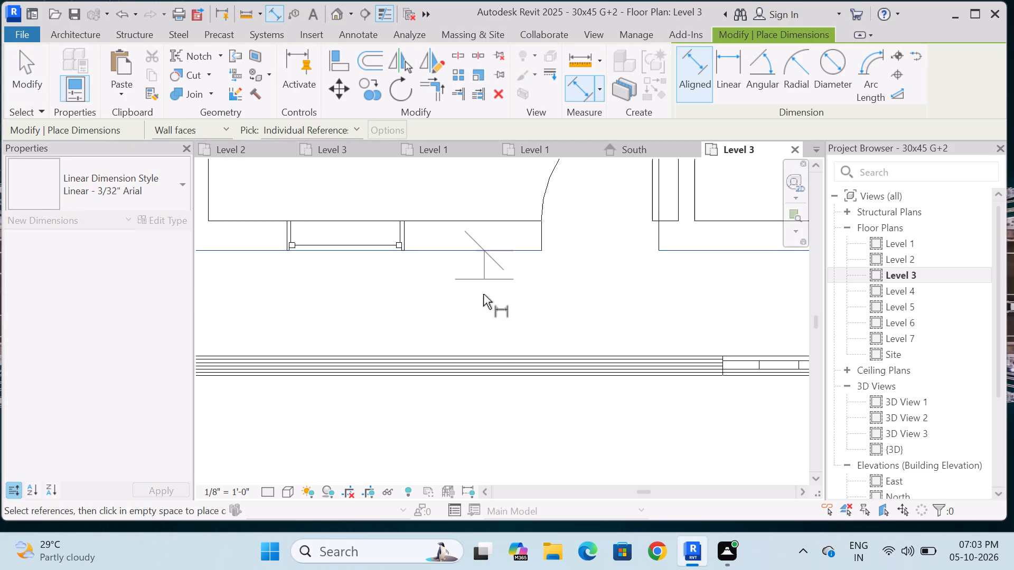
{"action": "scroll", "coordinate": [483, 336], "scroll_direction": "up", "scroll_amount": 5}
{"action": "left_click", "coordinate": [491, 375]}
{"action": "scroll", "coordinate": [493, 376], "scroll_direction": "down", "scroll_amount": 2}
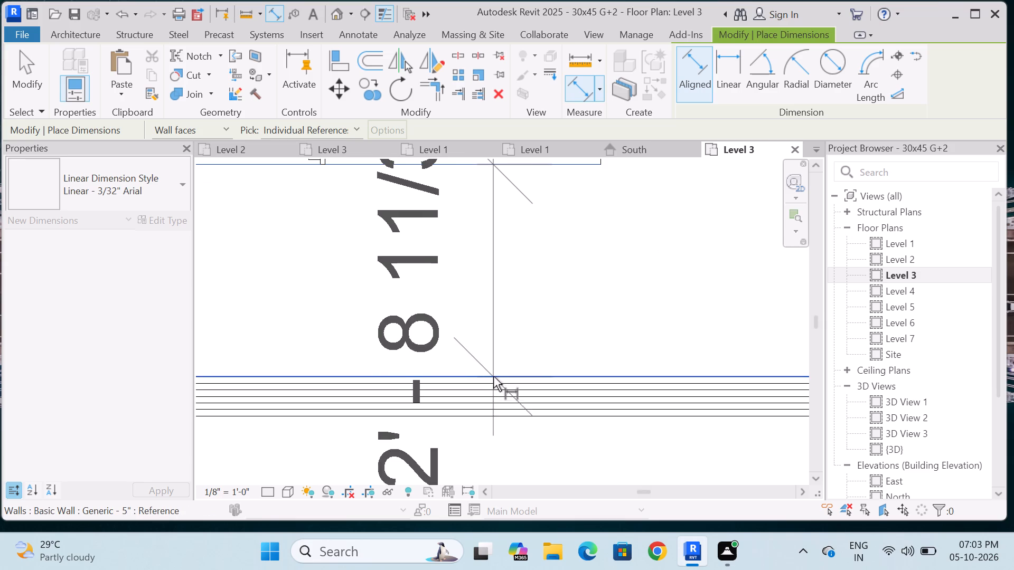
{"action": "scroll", "coordinate": [493, 376], "scroll_direction": "down", "scroll_amount": 4}
{"action": "key", "text": "Escape"}
{"action": "scroll", "coordinate": [365, 336], "scroll_direction": "down", "scroll_amount": 3}
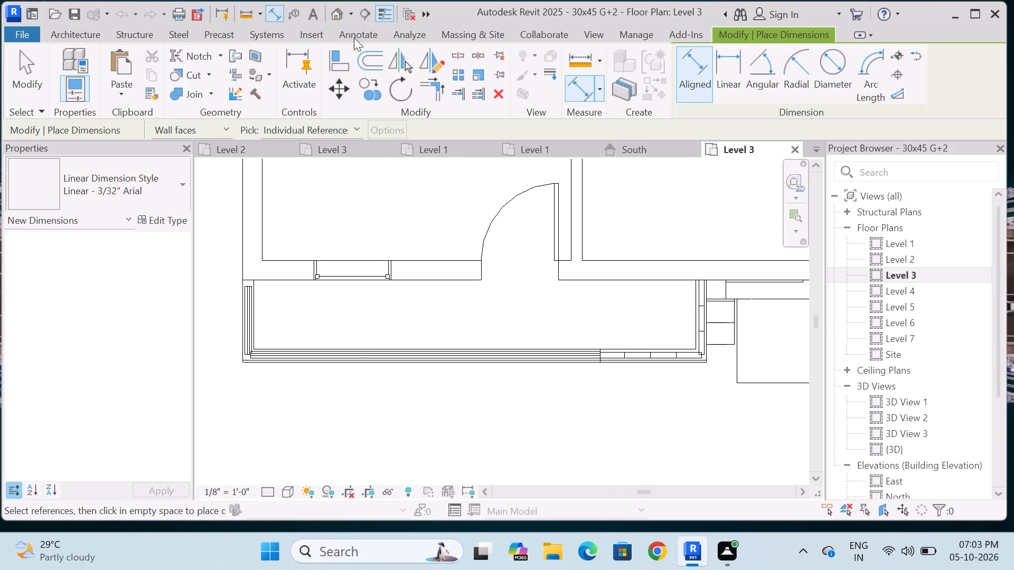
Measure the front balcony's inside length between its two side parapets in the reference model's Level 3 plan.
{"action": "left_click", "coordinate": [333, 14]}
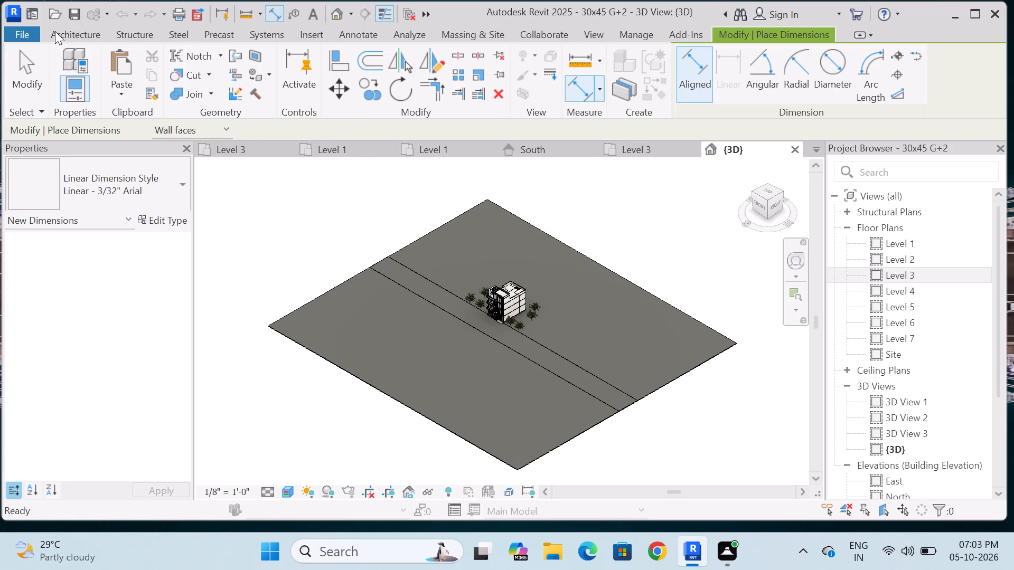
{"action": "double_click", "coordinate": [918, 275]}
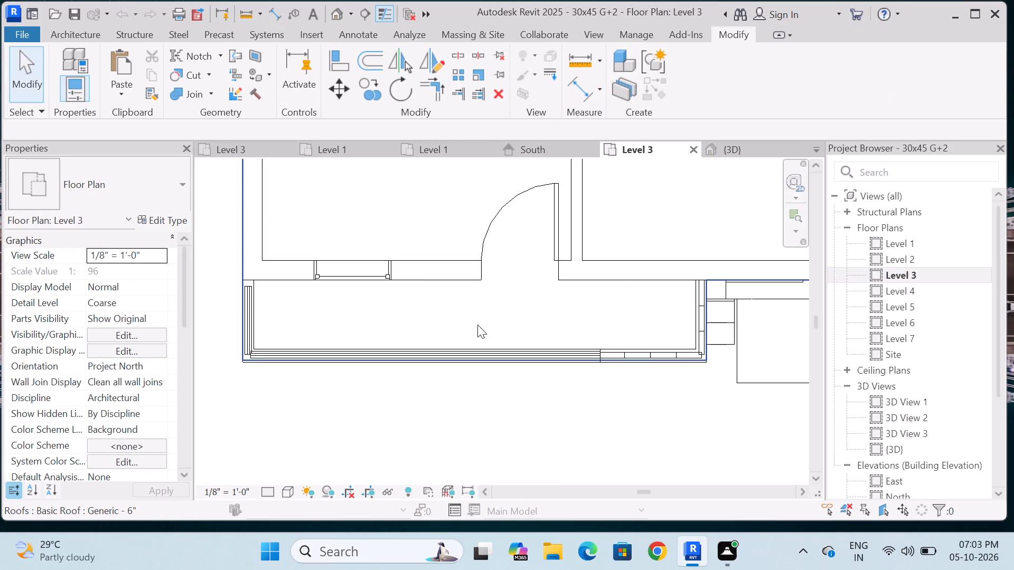
{"action": "left_click", "coordinate": [276, 12]}
{"action": "scroll", "coordinate": [315, 354], "scroll_direction": "up", "scroll_amount": 2}
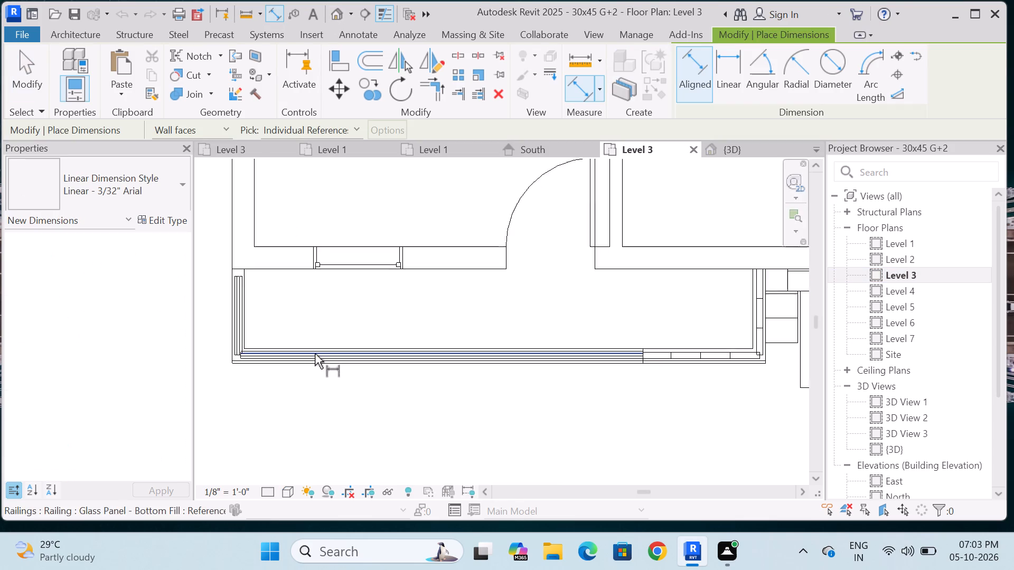
{"action": "scroll", "coordinate": [315, 354], "scroll_direction": "up", "scroll_amount": 2}
{"action": "left_click", "coordinate": [212, 272]}
{"action": "scroll", "coordinate": [212, 274], "scroll_direction": "down", "scroll_amount": 5}
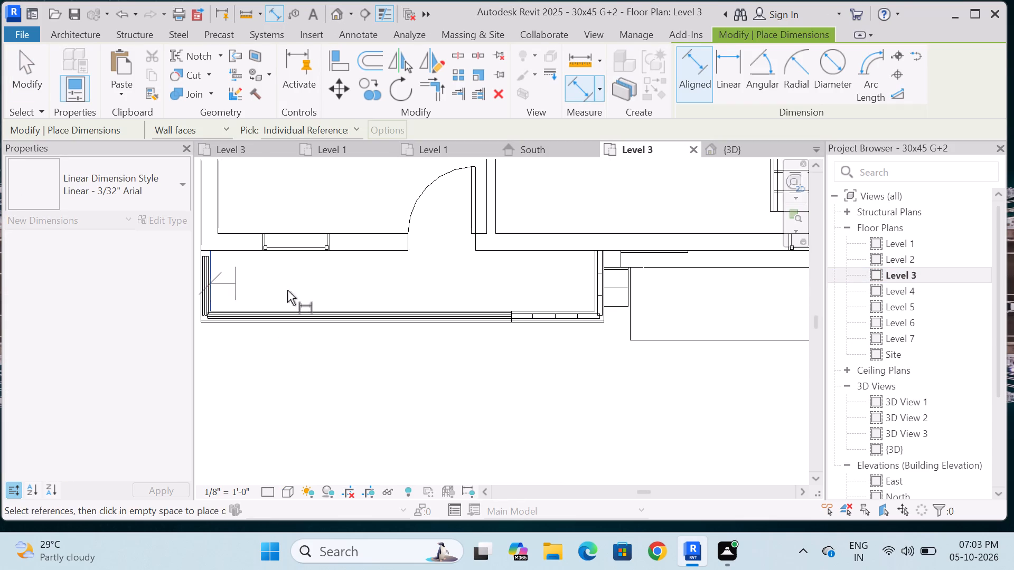
{"action": "scroll", "coordinate": [619, 283], "scroll_direction": "up", "scroll_amount": 5}
{"action": "scroll", "coordinate": [569, 275], "scroll_direction": "up", "scroll_amount": 3}
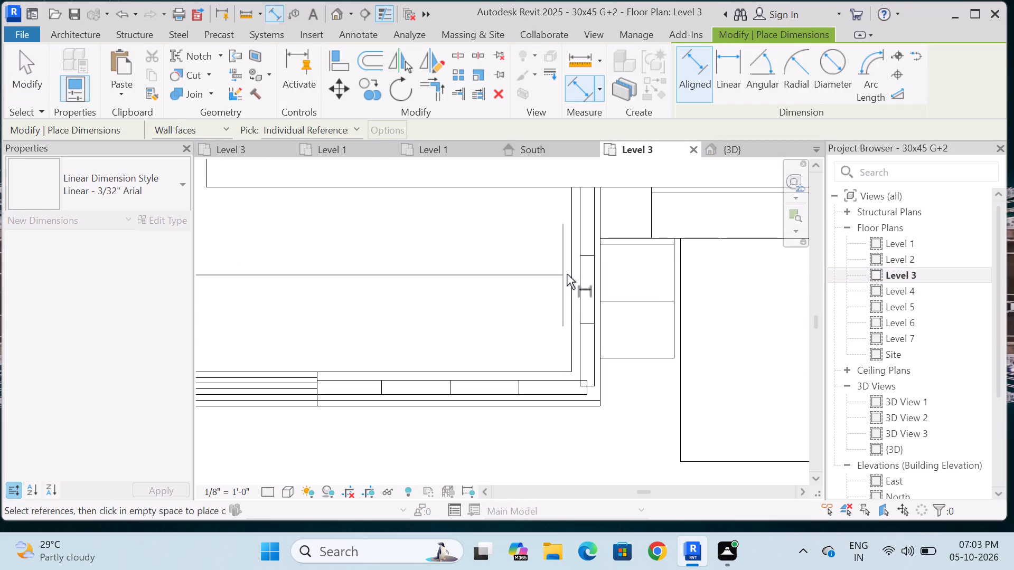
{"action": "left_click", "coordinate": [571, 273]}
{"action": "scroll", "coordinate": [574, 276], "scroll_direction": "down", "scroll_amount": 9}
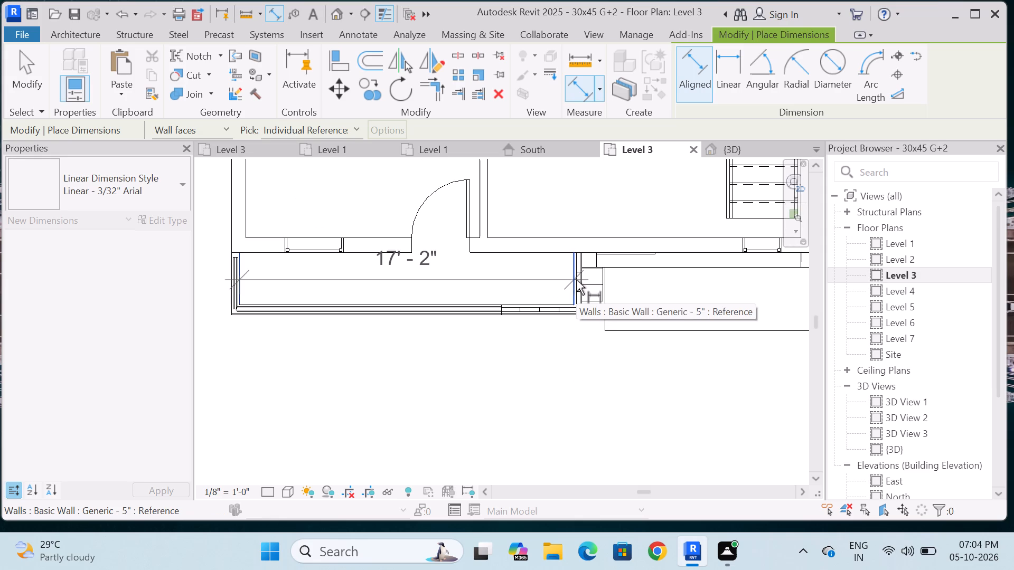
{"action": "key", "text": "Escape"}
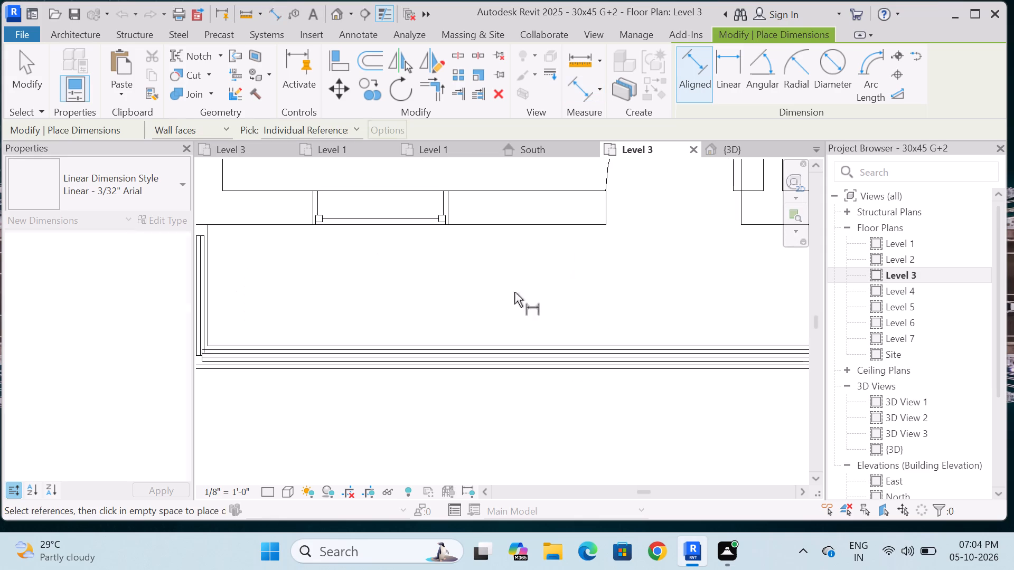
{"action": "scroll", "coordinate": [499, 291], "scroll_direction": "down", "scroll_amount": 14}
{"action": "key", "text": "Escape"}
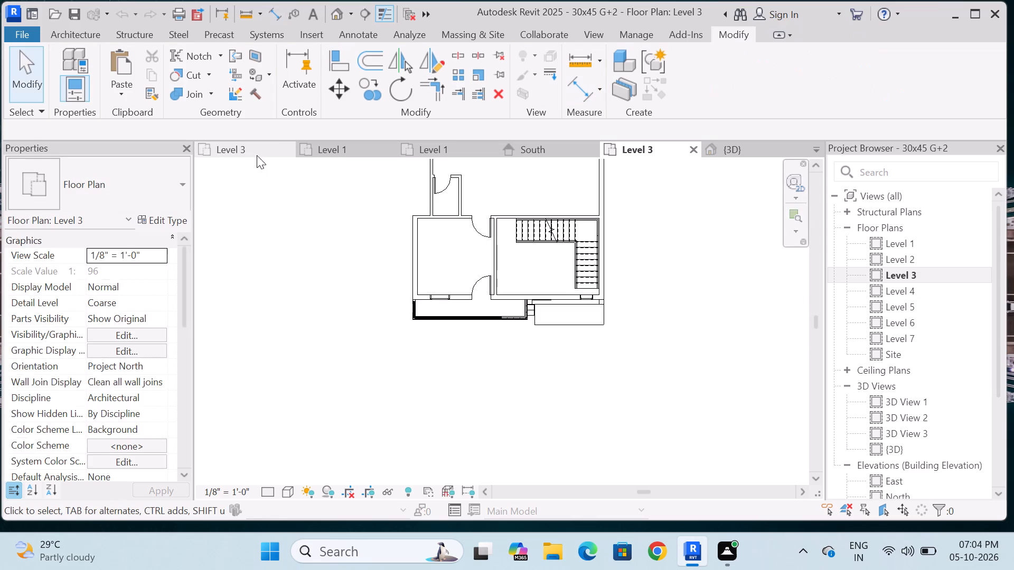
Examine the front of the fuji project's Level 1 plan and the balcony layout in its Level 3 plan.
{"action": "left_click", "coordinate": [249, 155]}
{"action": "left_click", "coordinate": [333, 151]}
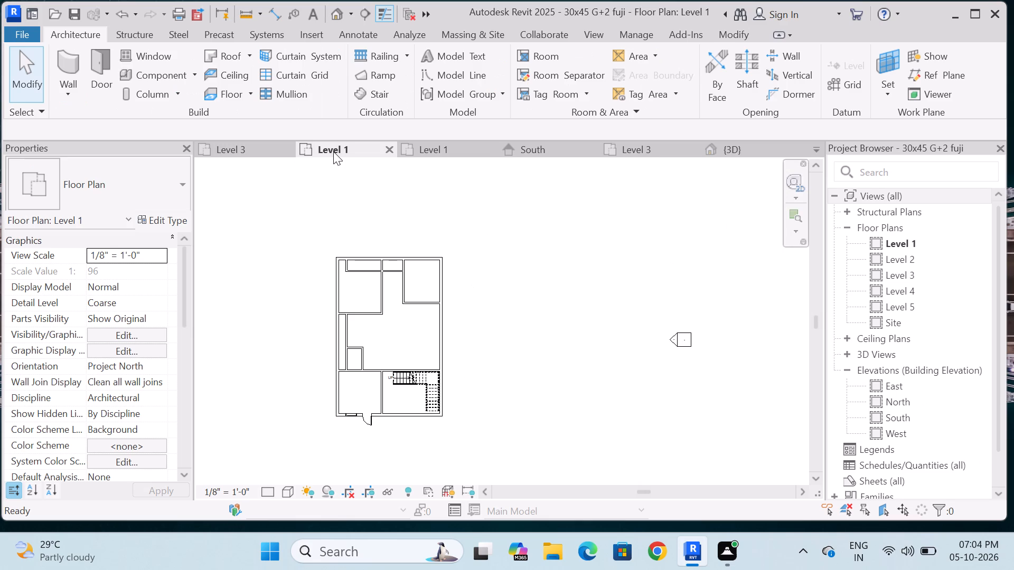
{"action": "scroll", "coordinate": [380, 432], "scroll_direction": "up", "scroll_amount": 6}
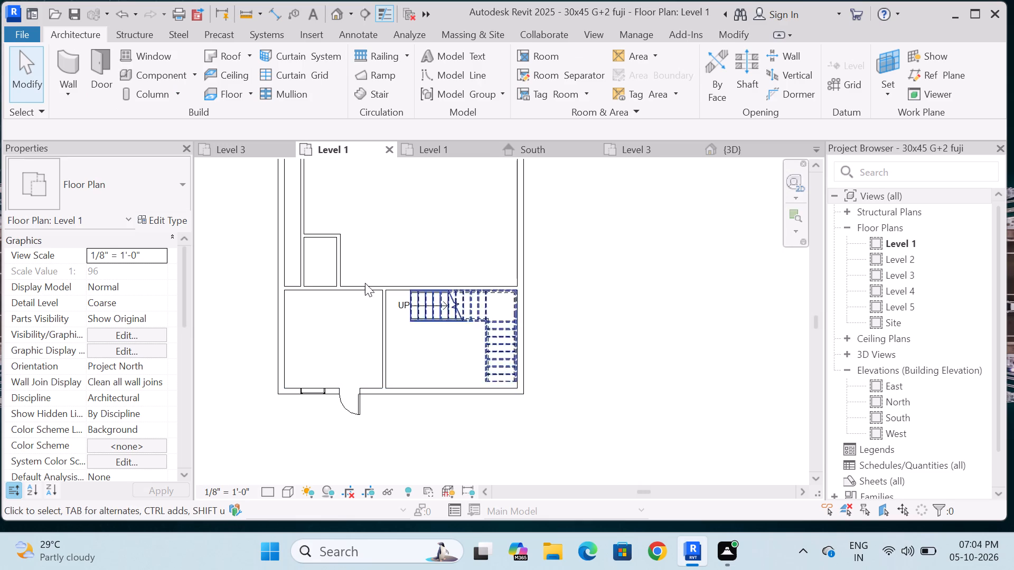
{"action": "left_click", "coordinate": [248, 153]}
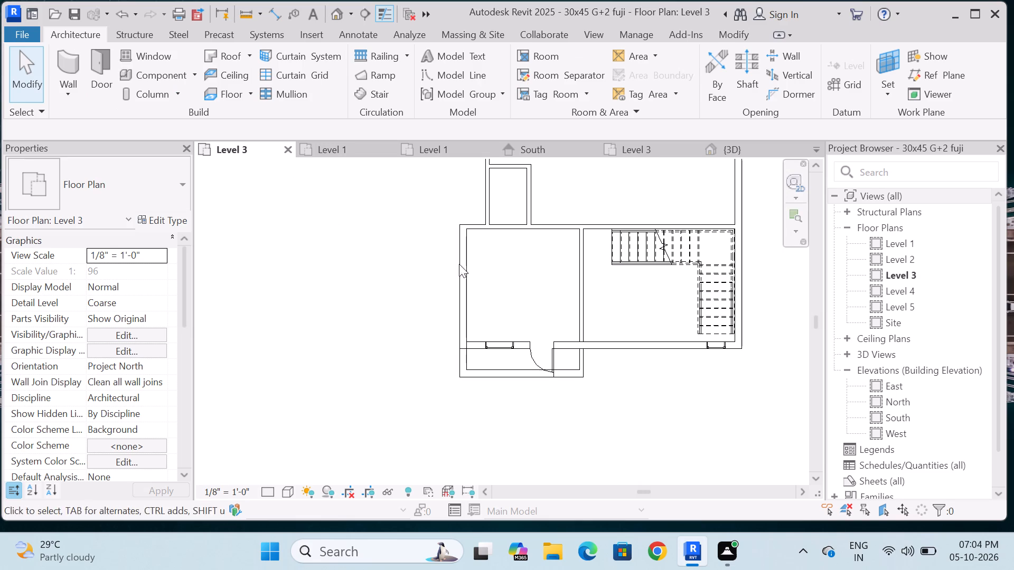
{"action": "scroll", "coordinate": [554, 394], "scroll_direction": "up", "scroll_amount": 1}
{"action": "scroll", "coordinate": [481, 412], "scroll_direction": "down", "scroll_amount": 4}
{"action": "scroll", "coordinate": [572, 386], "scroll_direction": "up", "scroll_amount": 9}
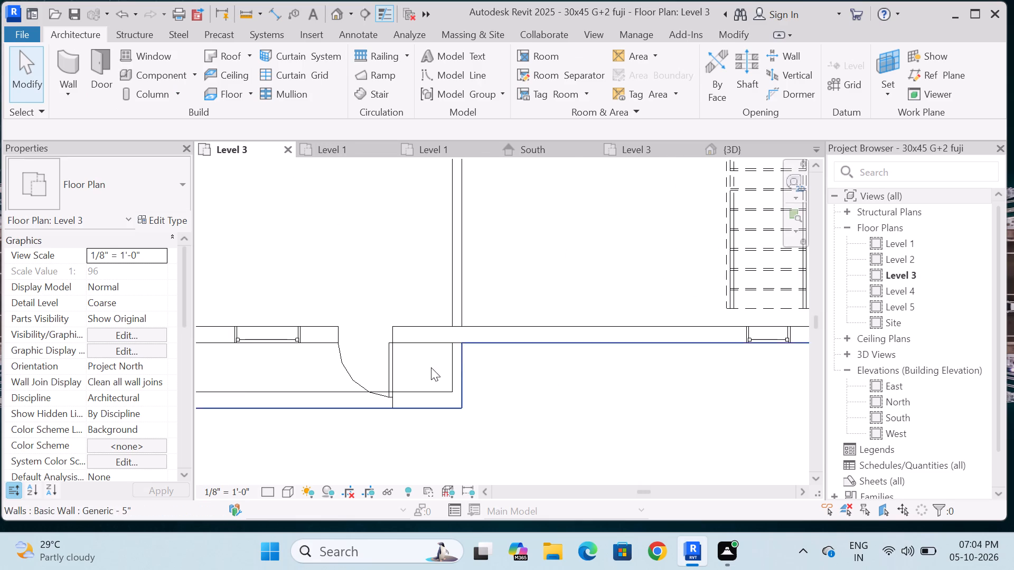
{"action": "scroll", "coordinate": [543, 361], "scroll_direction": "down", "scroll_amount": 4}
{"action": "scroll", "coordinate": [536, 365], "scroll_direction": "up", "scroll_amount": 3}
{"action": "scroll", "coordinate": [579, 358], "scroll_direction": "down", "scroll_amount": 4}
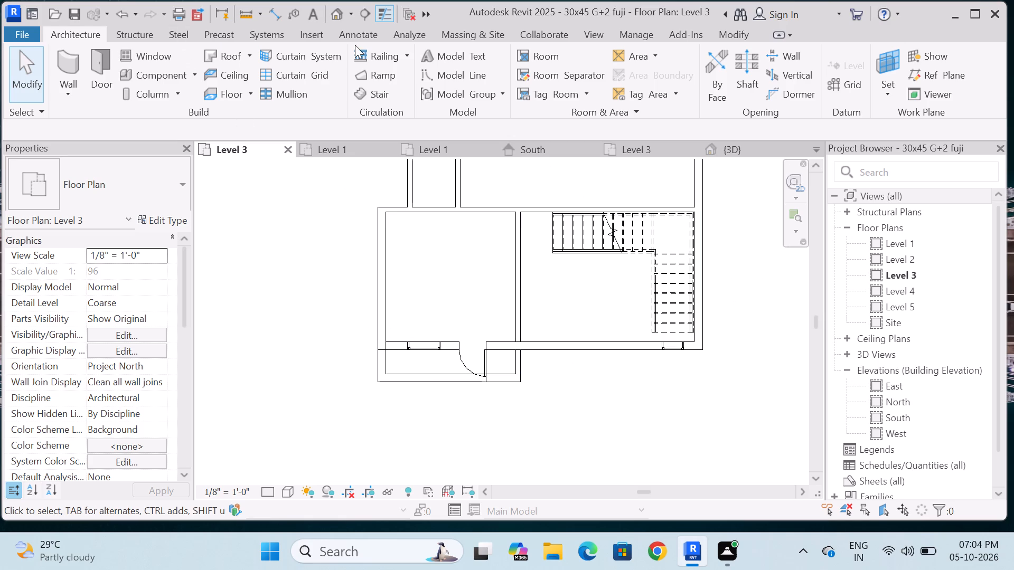
Measure the front balcony's inside length between its side parapet walls in the fuji project's Level 3 plan.
{"action": "left_click", "coordinate": [274, 13]}
{"action": "scroll", "coordinate": [437, 413], "scroll_direction": "up", "scroll_amount": 5}
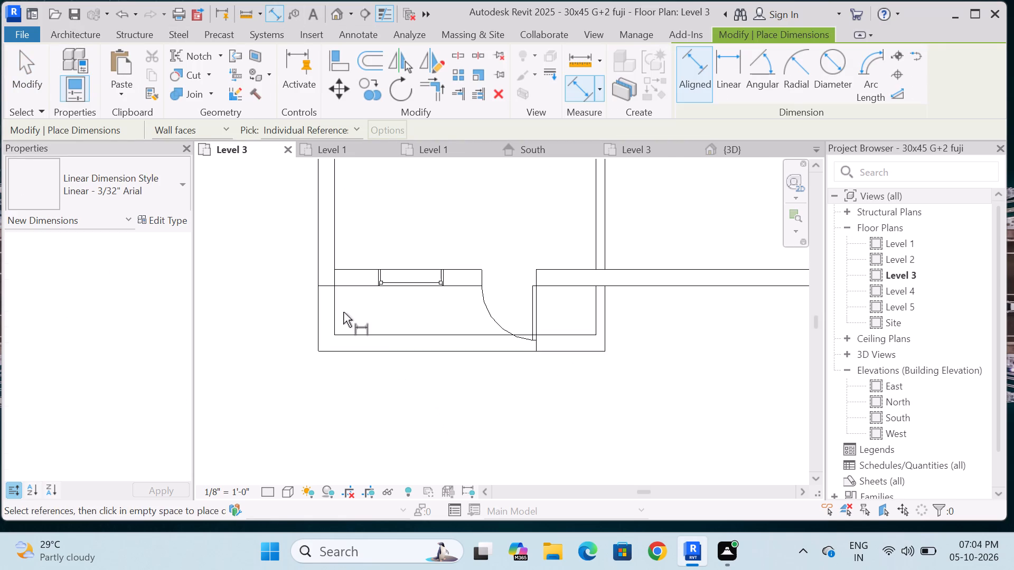
{"action": "left_click", "coordinate": [336, 308]}
{"action": "left_click", "coordinate": [594, 306]}
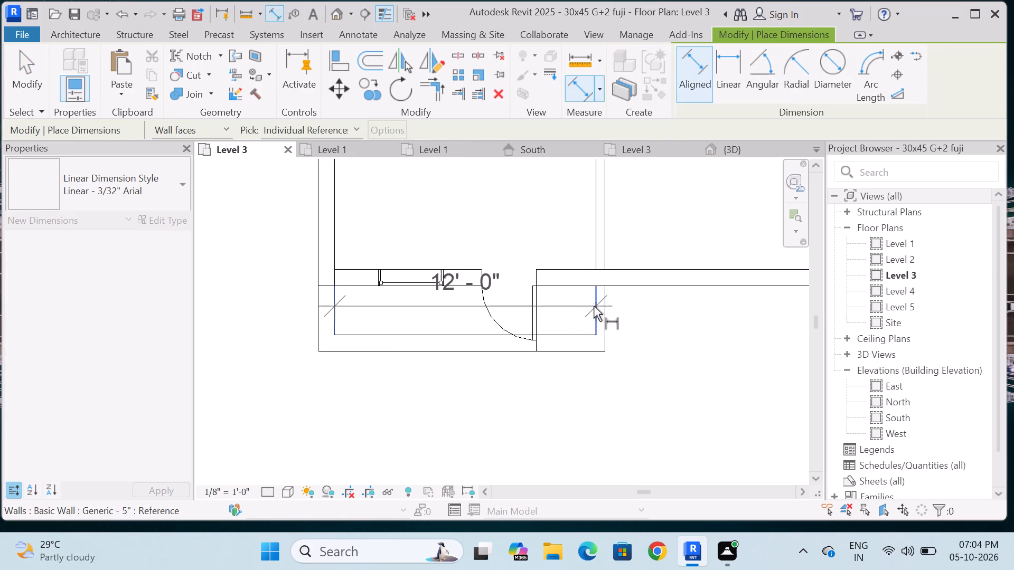
{"action": "scroll", "coordinate": [571, 317], "scroll_direction": "down", "scroll_amount": 8}
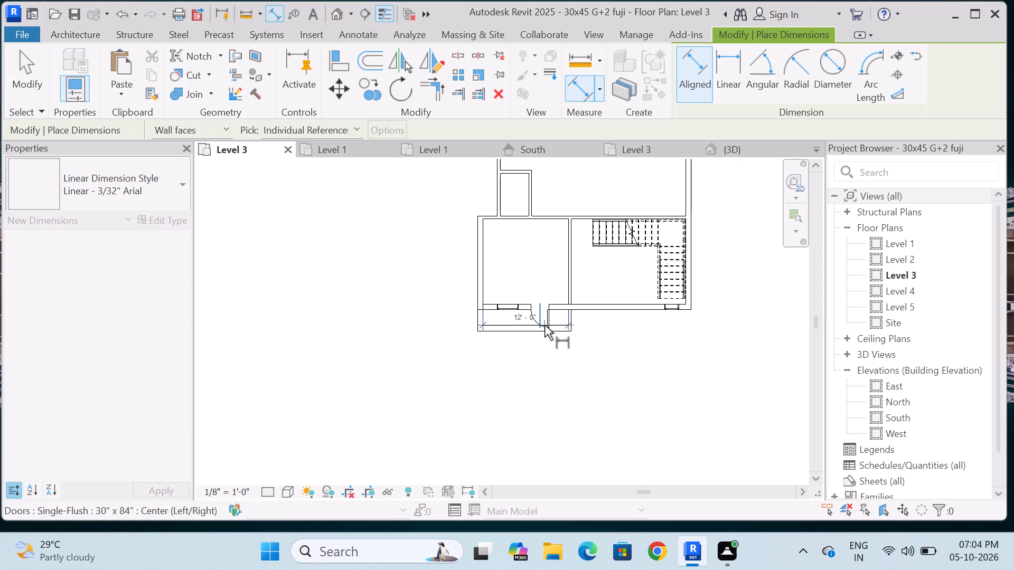
{"action": "scroll", "coordinate": [544, 325], "scroll_direction": "up", "scroll_amount": 2}
{"action": "scroll", "coordinate": [514, 333], "scroll_direction": "down", "scroll_amount": 9}
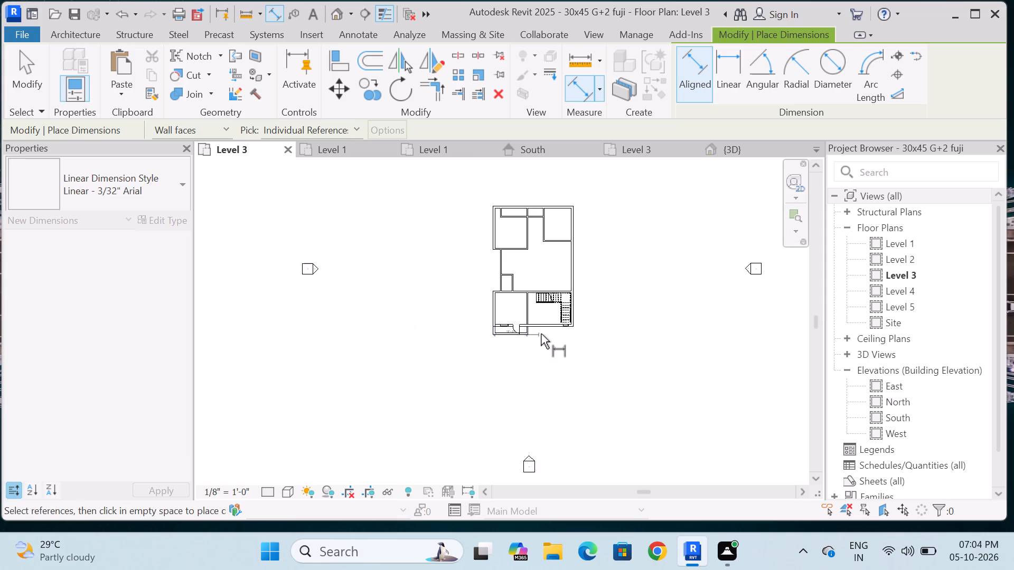
{"action": "scroll", "coordinate": [541, 334], "scroll_direction": "up", "scroll_amount": 9}
{"action": "key", "text": "Escape"}
{"action": "scroll", "coordinate": [547, 343], "scroll_direction": "down", "scroll_amount": 3}
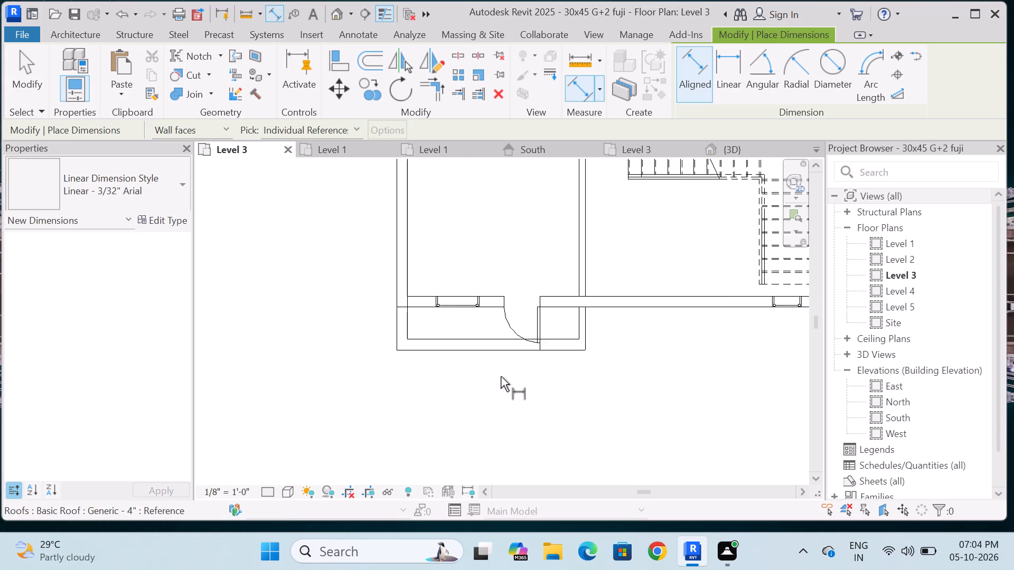
{"action": "scroll", "coordinate": [501, 376], "scroll_direction": "down", "scroll_amount": 6}
{"action": "scroll", "coordinate": [570, 343], "scroll_direction": "up", "scroll_amount": 5}
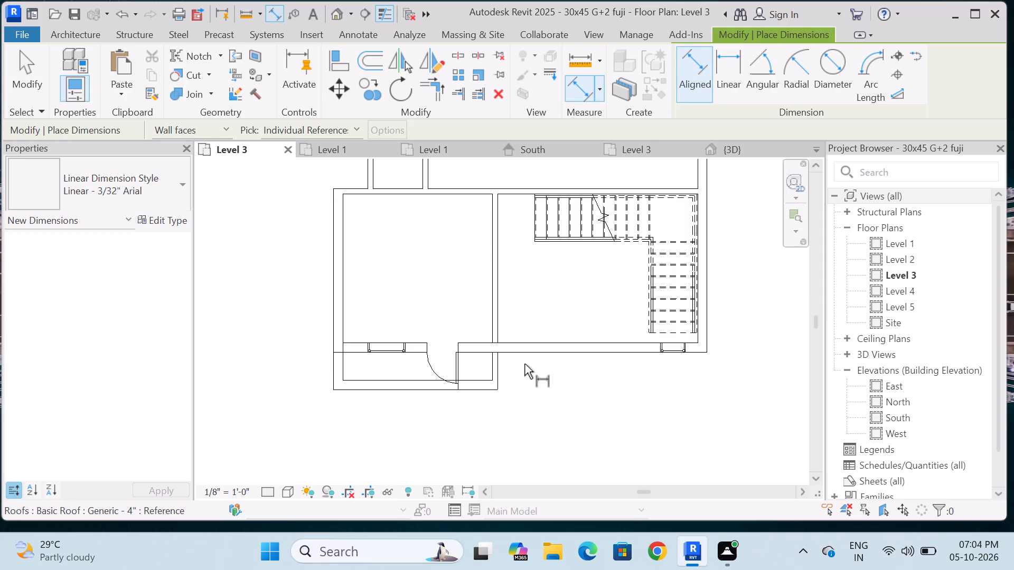
Examine the front balcony's parapet walls, roof slab and door position in the fuji project's Level 2 plan.
{"action": "double_click", "coordinate": [898, 263]}
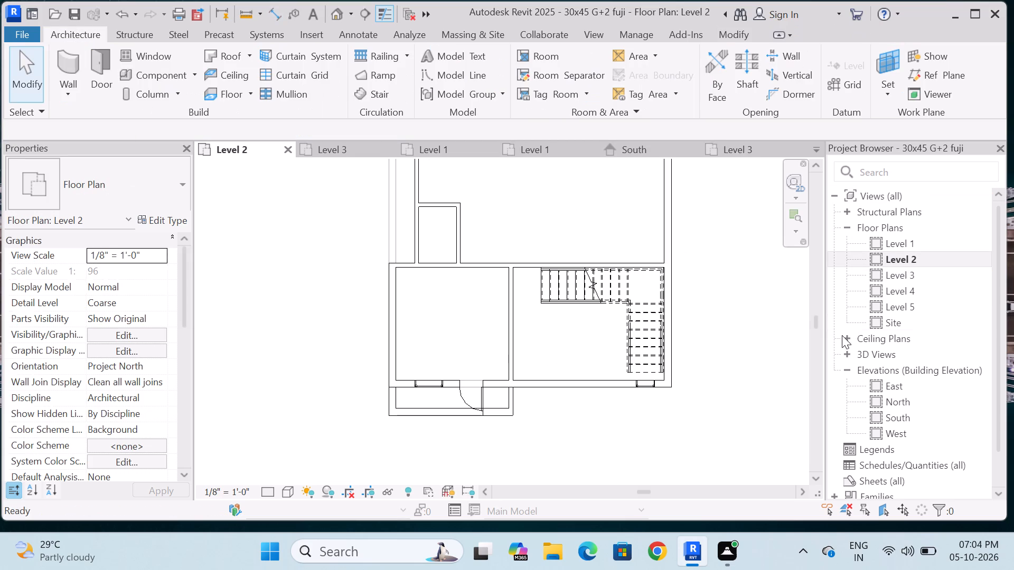
{"action": "scroll", "coordinate": [523, 430], "scroll_direction": "up", "scroll_amount": 4}
{"action": "scroll", "coordinate": [623, 366], "scroll_direction": "down", "scroll_amount": 3}
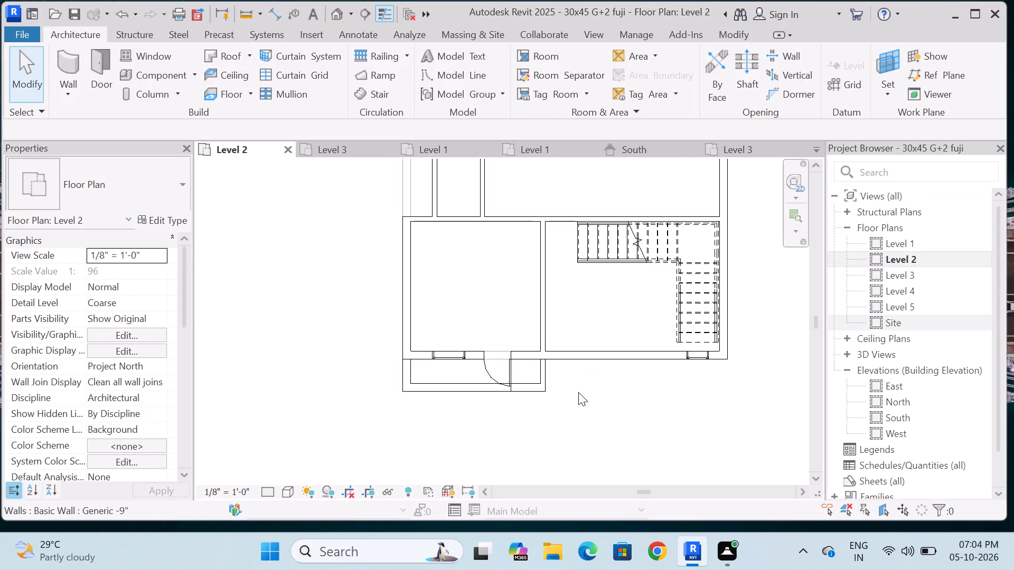
{"action": "scroll", "coordinate": [544, 400], "scroll_direction": "up", "scroll_amount": 5}
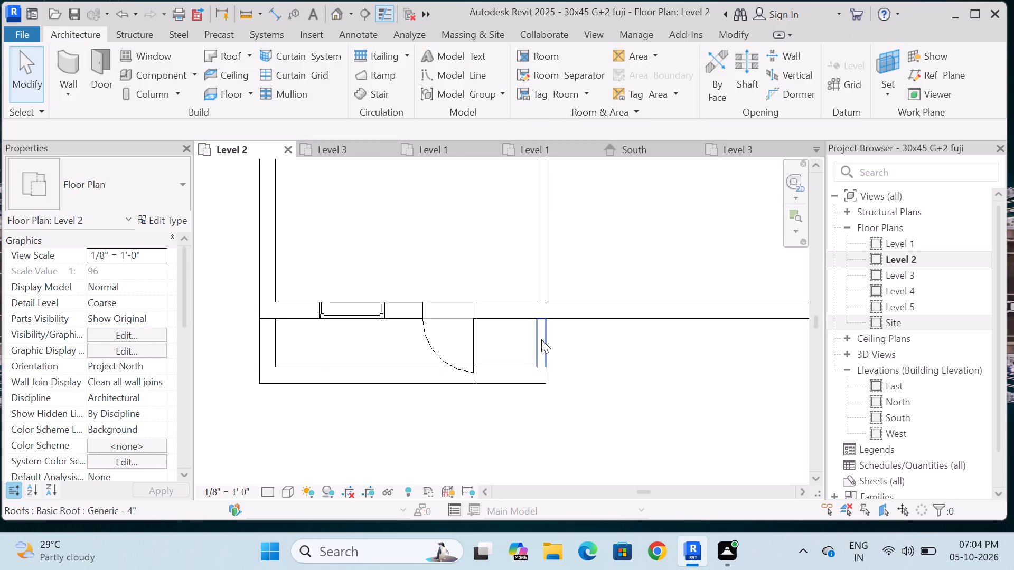
{"action": "scroll", "coordinate": [627, 351], "scroll_direction": "down", "scroll_amount": 4}
{"action": "scroll", "coordinate": [537, 398], "scroll_direction": "up", "scroll_amount": 2}
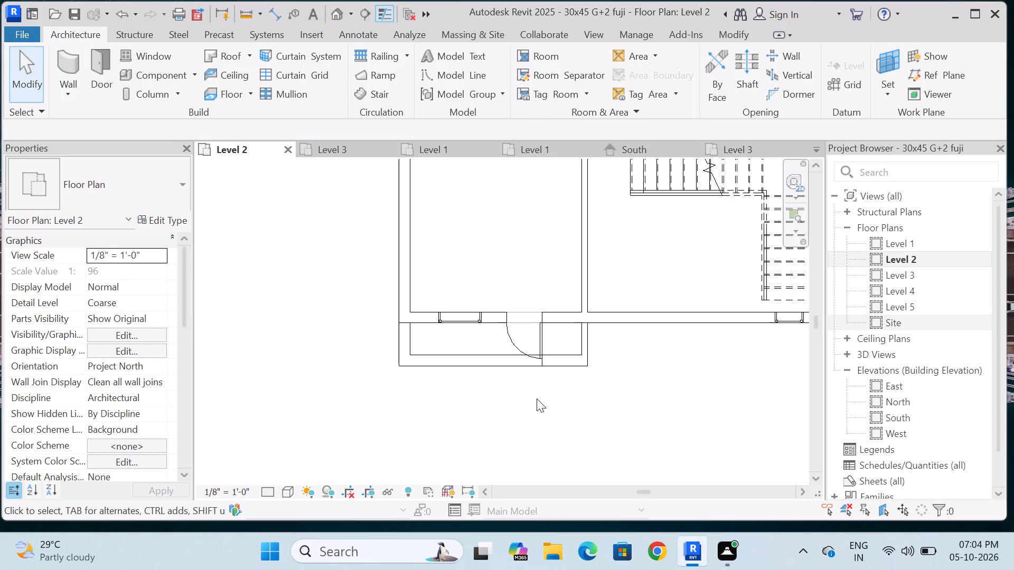
{"action": "scroll", "coordinate": [562, 366], "scroll_direction": "down", "scroll_amount": 7}
{"action": "scroll", "coordinate": [615, 349], "scroll_direction": "up", "scroll_amount": 4}
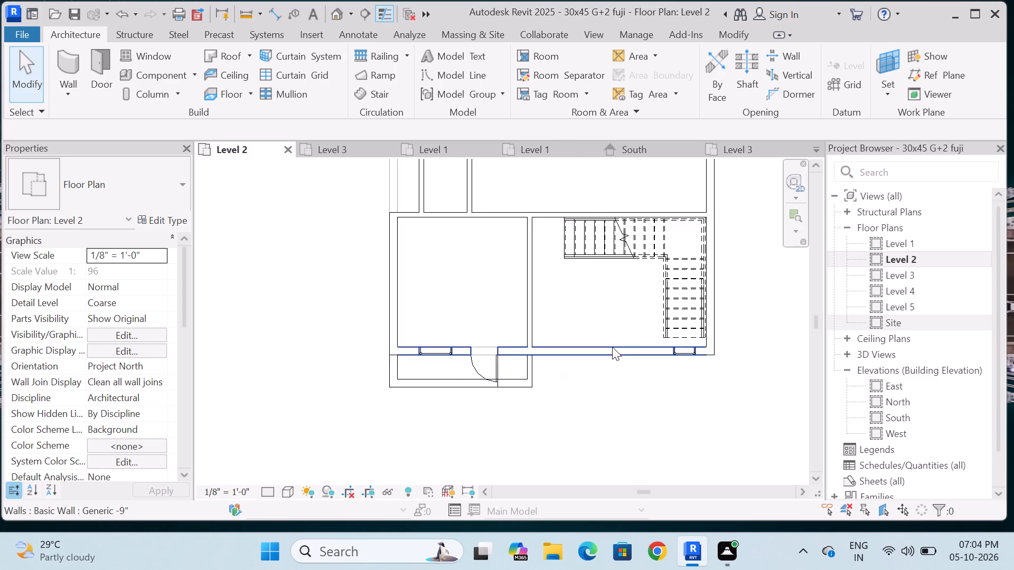
On Level 2, draw a 3'0"-high Generic 5" parapet extending the front balcony 5'4" east, ending at the old outer front corner.
{"action": "scroll", "coordinate": [612, 347], "scroll_direction": "up", "scroll_amount": 3}
{"action": "left_click", "coordinate": [487, 381]}
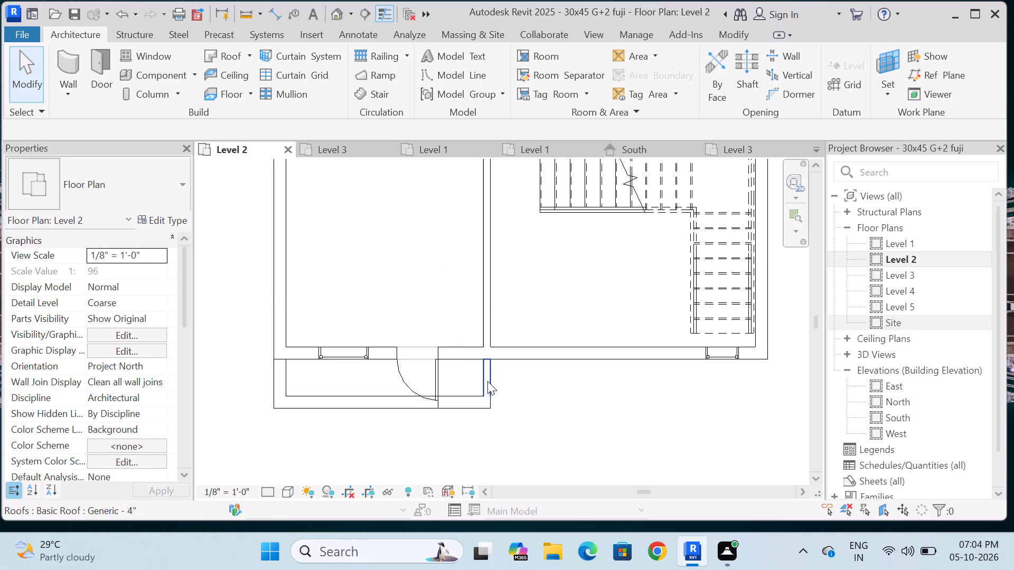
{"action": "type", "text": "cs"}
{"action": "scroll", "coordinate": [487, 381], "scroll_direction": "up", "scroll_amount": 5}
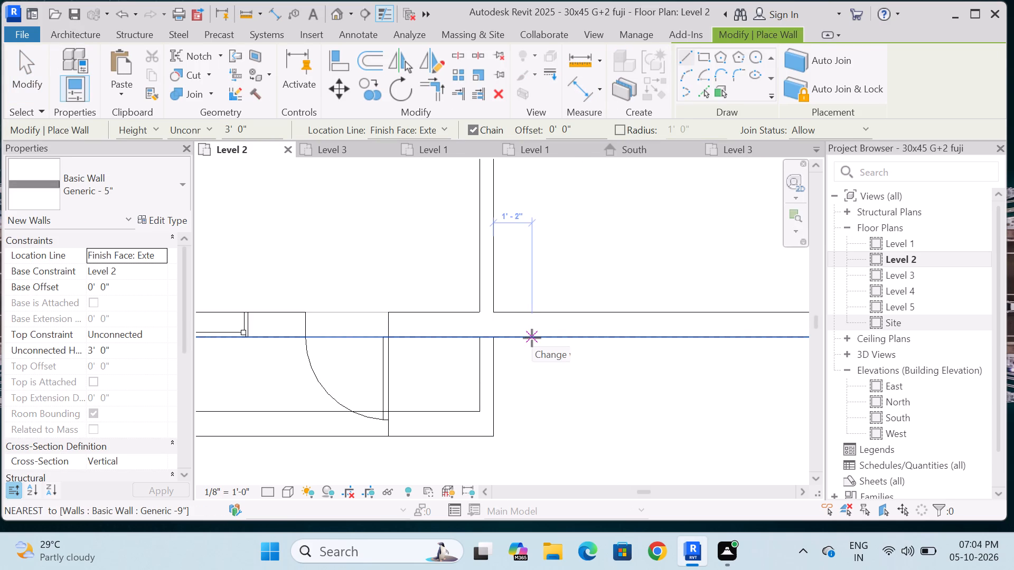
{"action": "key", "text": "5"}
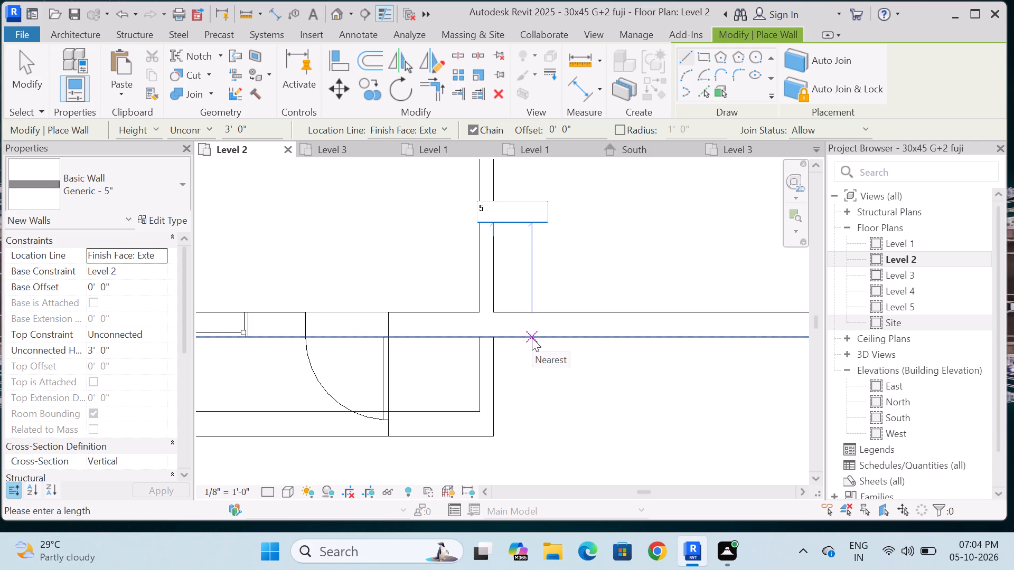
{"action": "key", "text": "apostrophe"}
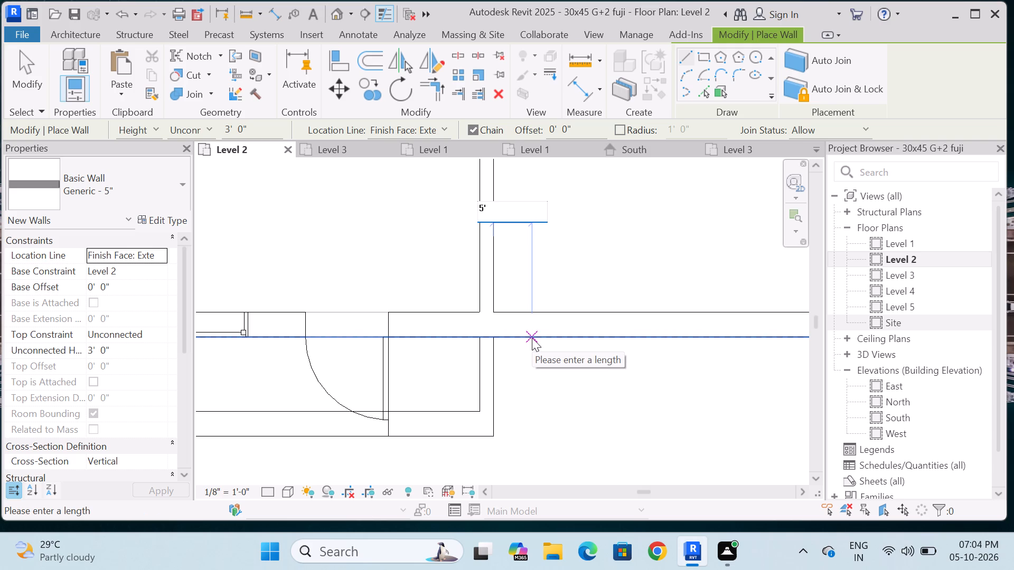
{"action": "key", "text": "4"}
{"action": "key", "text": "shift+quotedbl"}
{"action": "key", "text": "Return"}
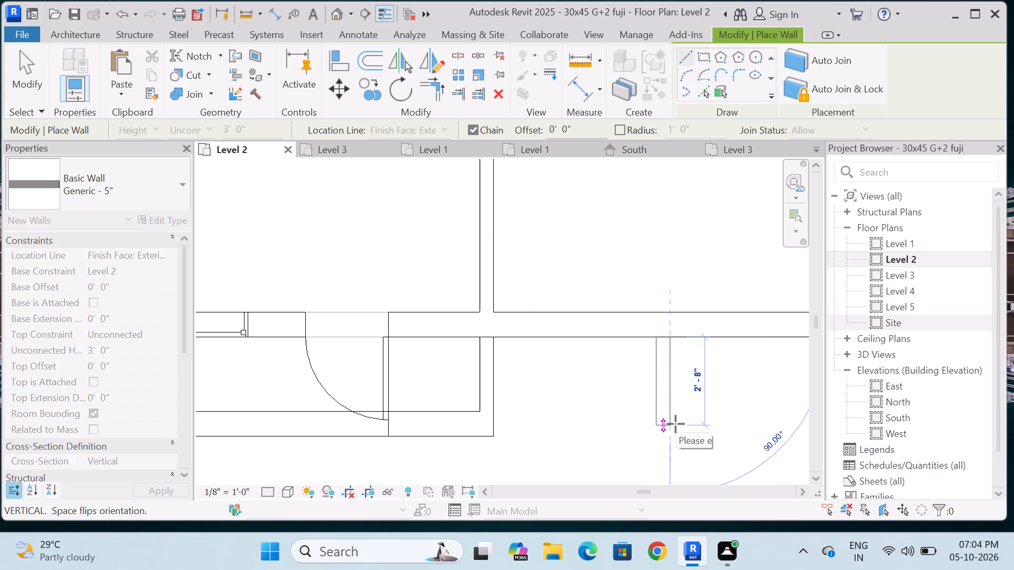
{"action": "left_click", "coordinate": [676, 436]}
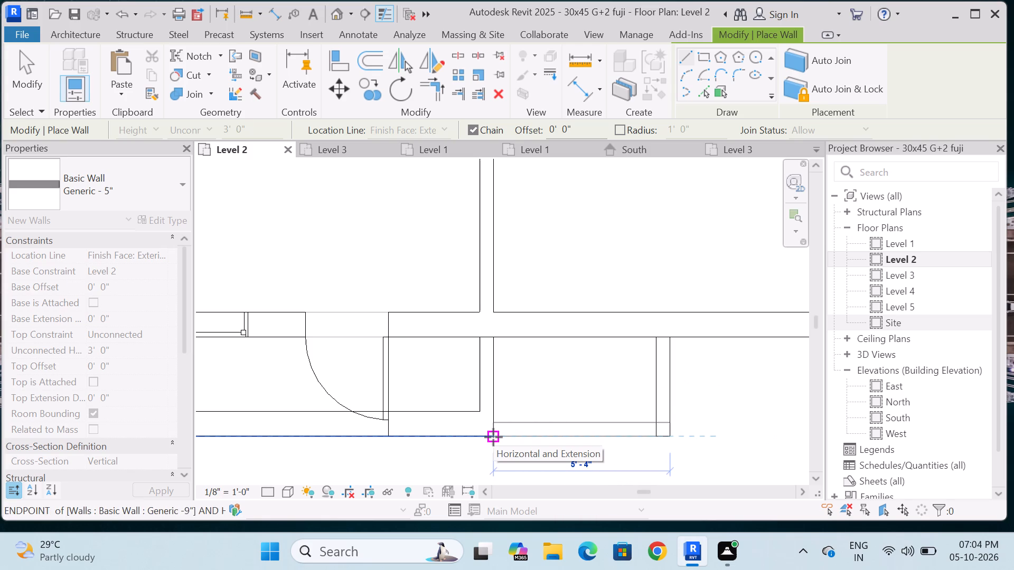
{"action": "scroll", "coordinate": [493, 437], "scroll_direction": "down", "scroll_amount": 4}
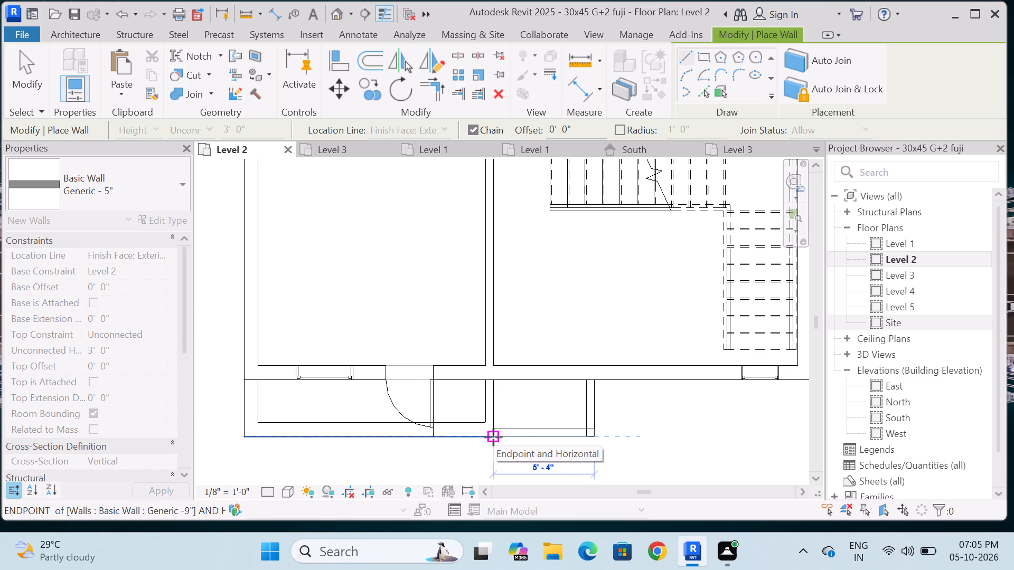
{"action": "left_click", "coordinate": [493, 437]}
{"action": "key", "text": "Escape"}
{"action": "key", "text": "Escape"}
{"action": "scroll", "coordinate": [510, 404], "scroll_direction": "up", "scroll_amount": 2}
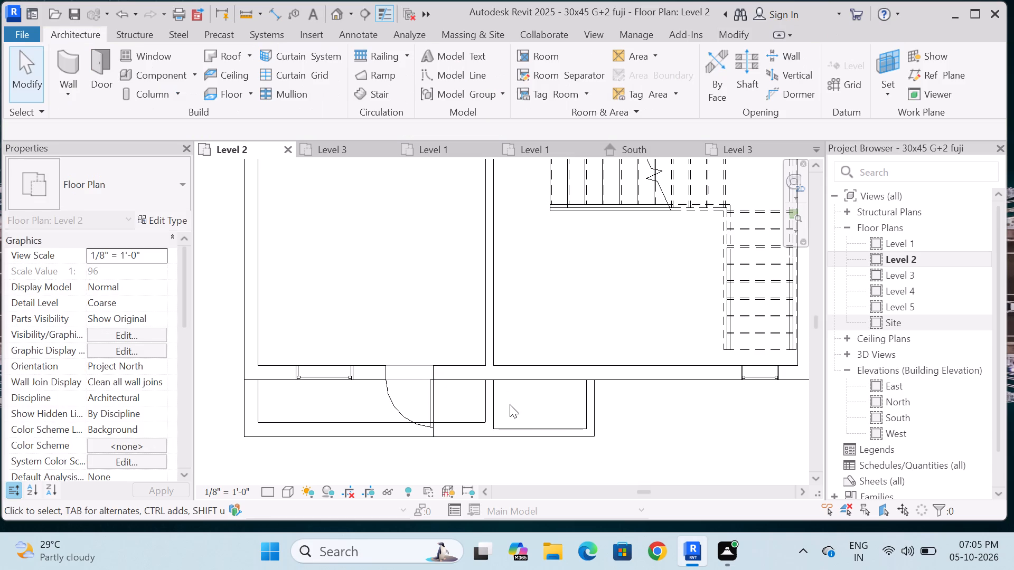
{"action": "scroll", "coordinate": [510, 404], "scroll_direction": "up", "scroll_amount": 3}
{"action": "key", "text": "Escape"}
Delete the old east, front and west parapet walls of the Level 2 front balcony.
{"action": "left_click", "coordinate": [471, 387]}
{"action": "key", "text": "Delete"}
{"action": "scroll", "coordinate": [616, 385], "scroll_direction": "down", "scroll_amount": 5}
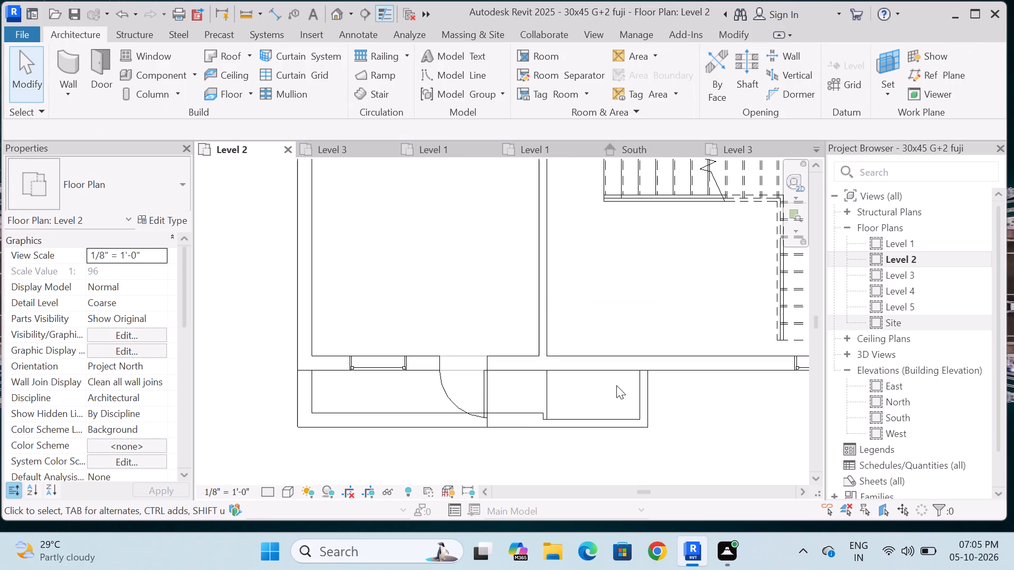
{"action": "left_click", "coordinate": [523, 417]}
{"action": "key", "text": "Delete"}
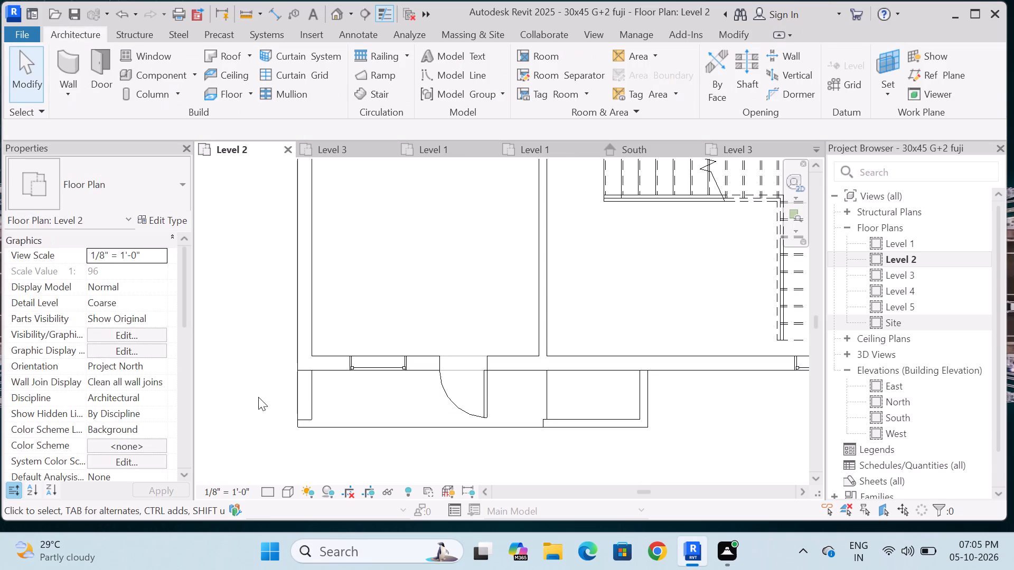
{"action": "left_click", "coordinate": [299, 395]}
{"action": "key", "text": "Delete"}
Stretch the new front parapet wall on Level 2 west to the balcony slab's outer corner.
{"action": "left_click", "coordinate": [584, 426]}
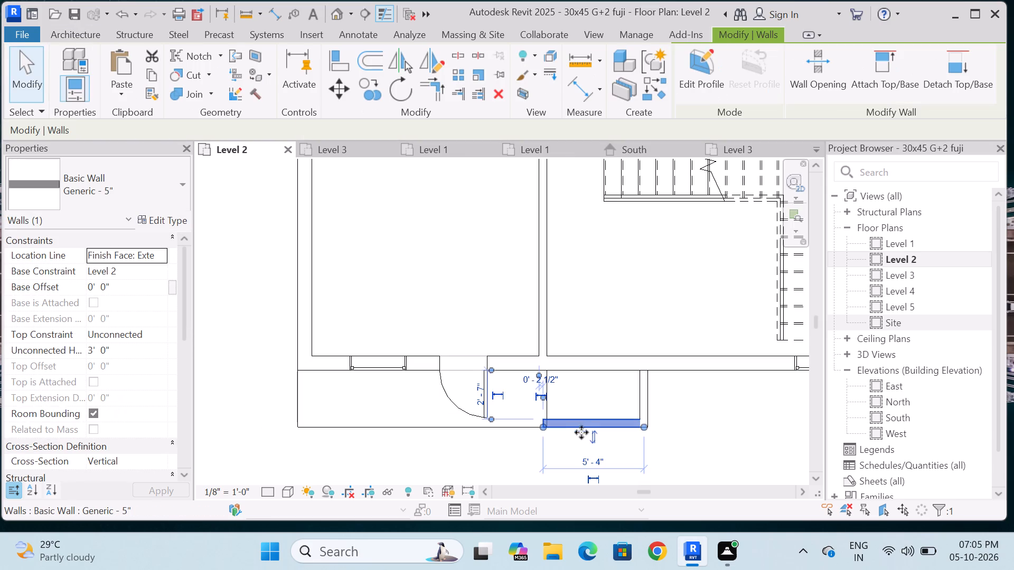
{"action": "left_click_drag", "start_coordinate": [543, 427], "coordinate": [383, 420]}
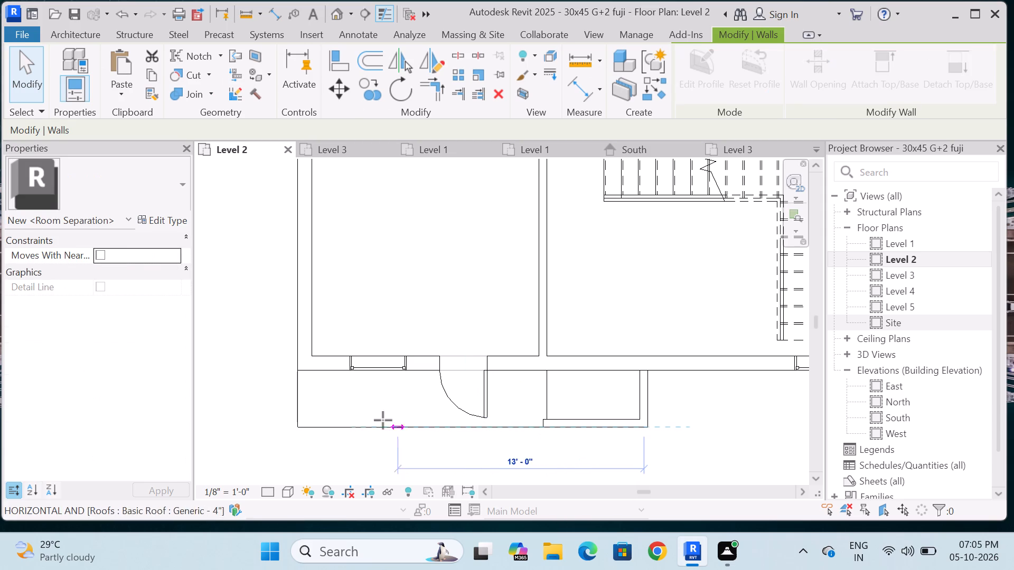
{"action": "left_click_drag", "start_coordinate": [383, 420], "coordinate": [296, 426]}
Draw a Generic 5" side parapet, 3'0" high, closing the Level 2 balcony's west end between its front parapet and the building wall.
{"action": "scroll", "coordinate": [287, 415], "scroll_direction": "up", "scroll_amount": 5}
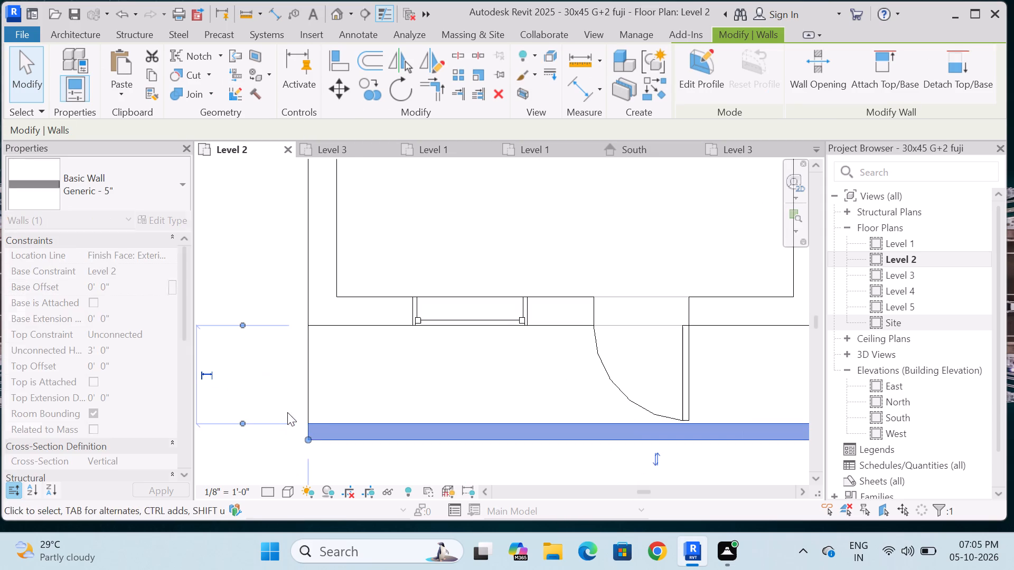
{"action": "type", "text": "cs"}
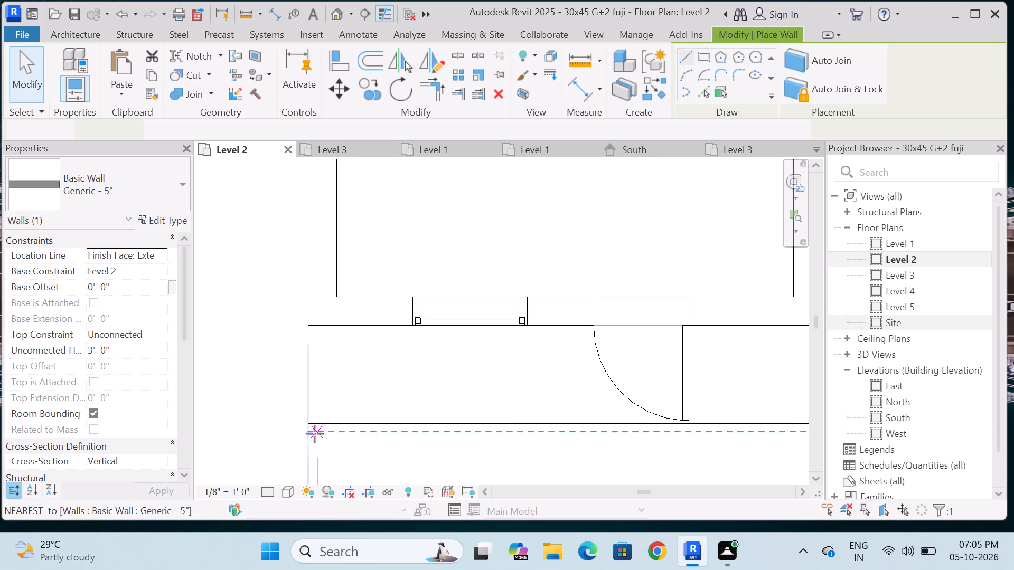
{"action": "left_click", "coordinate": [308, 424]}
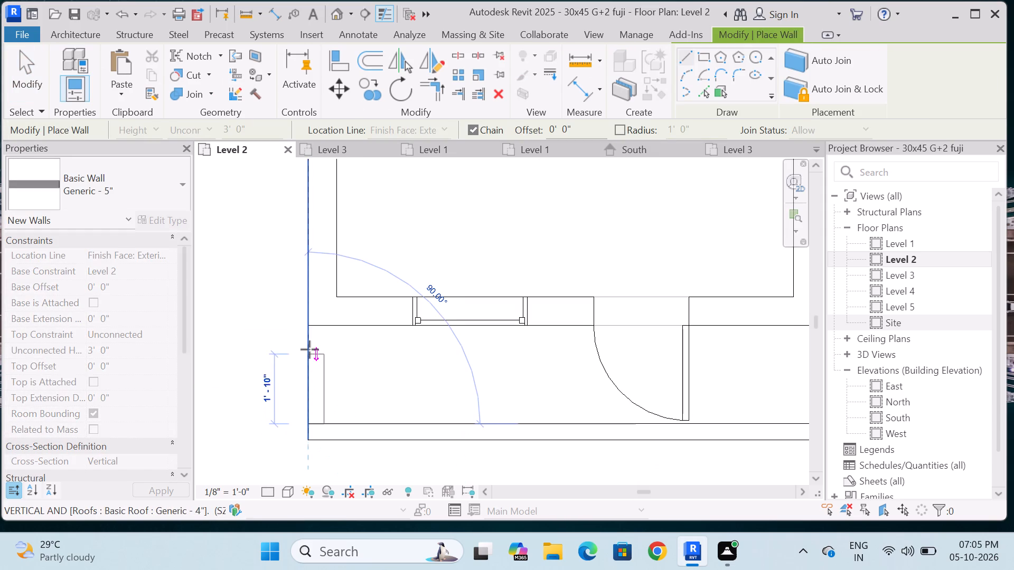
{"action": "left_click", "coordinate": [309, 329]}
{"action": "key", "text": "Escape"}
{"action": "scroll", "coordinate": [345, 371], "scroll_direction": "down", "scroll_amount": 10}
{"action": "scroll", "coordinate": [445, 383], "scroll_direction": "up", "scroll_amount": 3}
{"action": "key", "text": "Escape"}
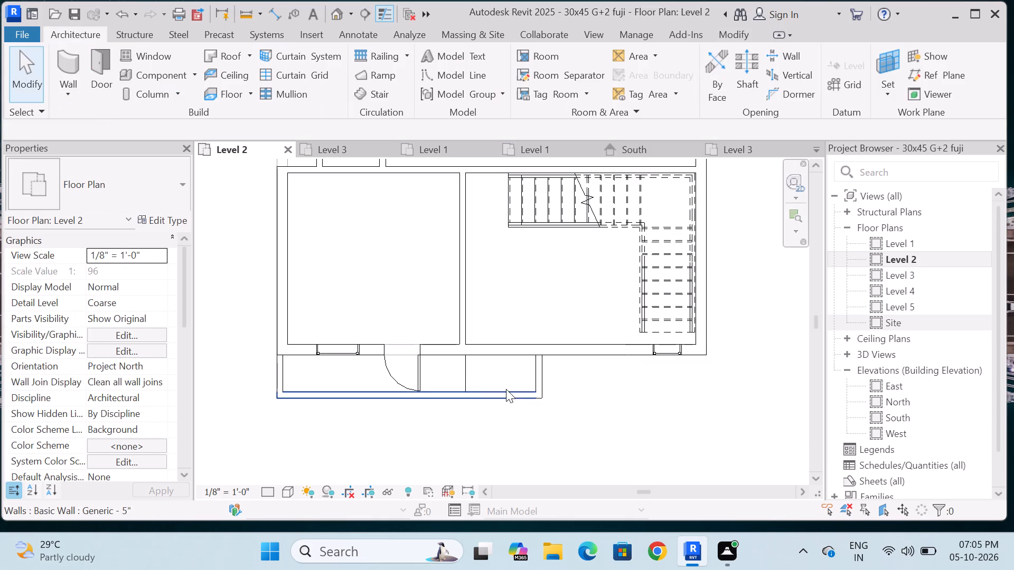
Edit the Level 2 roof footprint, moving the balcony's east edge to the new parapet's outer face, without attaching walls.
{"action": "double_click", "coordinate": [451, 375]}
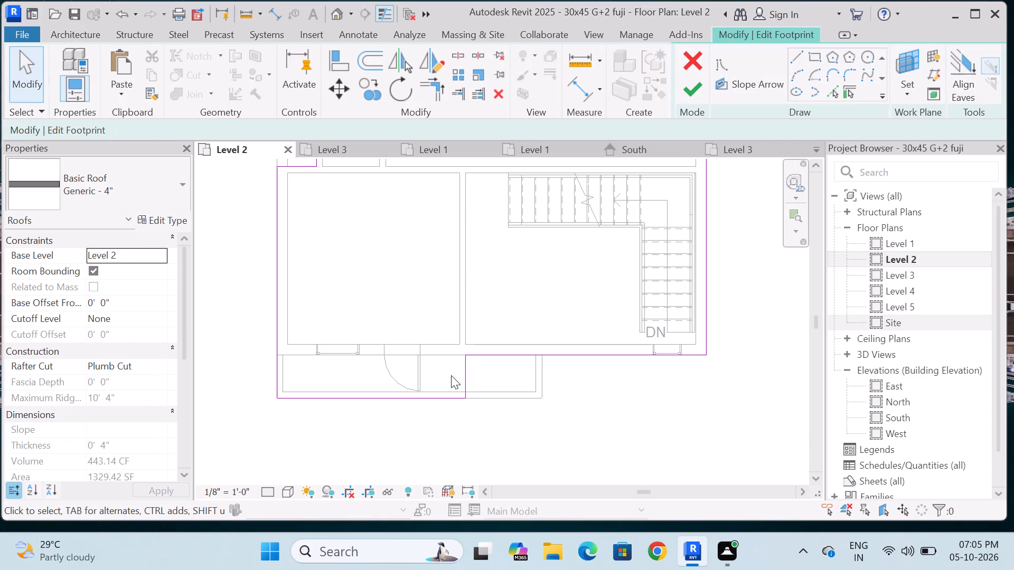
{"action": "scroll", "coordinate": [494, 381], "scroll_direction": "up", "scroll_amount": 4}
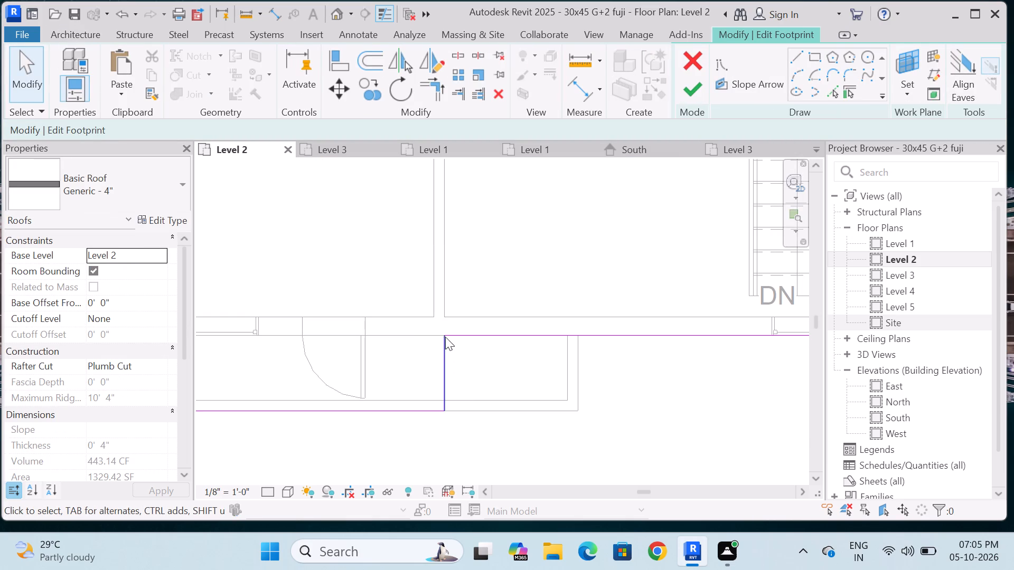
{"action": "left_click_drag", "start_coordinate": [443, 360], "coordinate": [571, 364]}
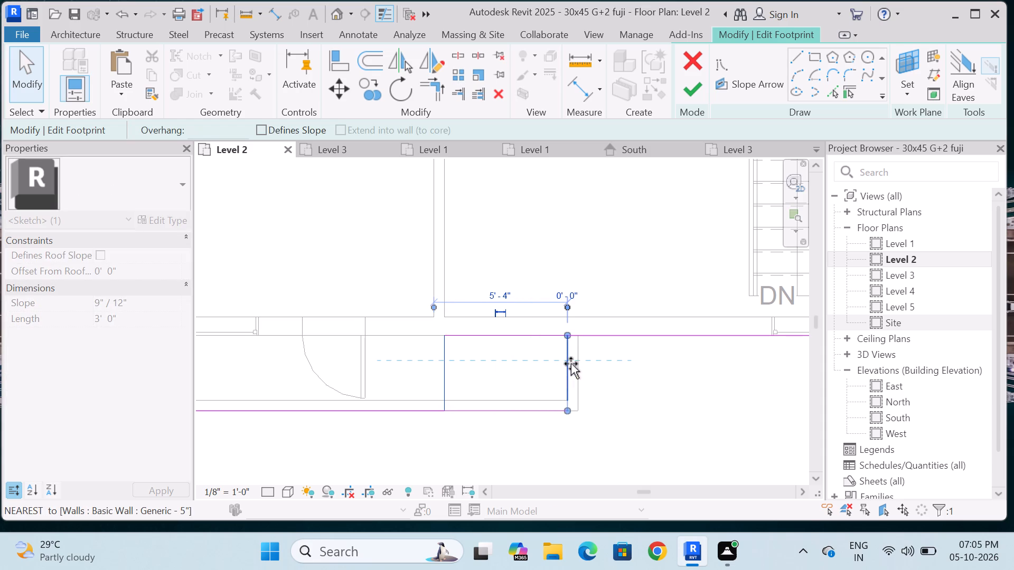
{"action": "left_click_drag", "start_coordinate": [571, 364], "coordinate": [579, 364]}
{"action": "scroll", "coordinate": [502, 379], "scroll_direction": "down", "scroll_amount": 4}
{"action": "key", "text": "Escape"}
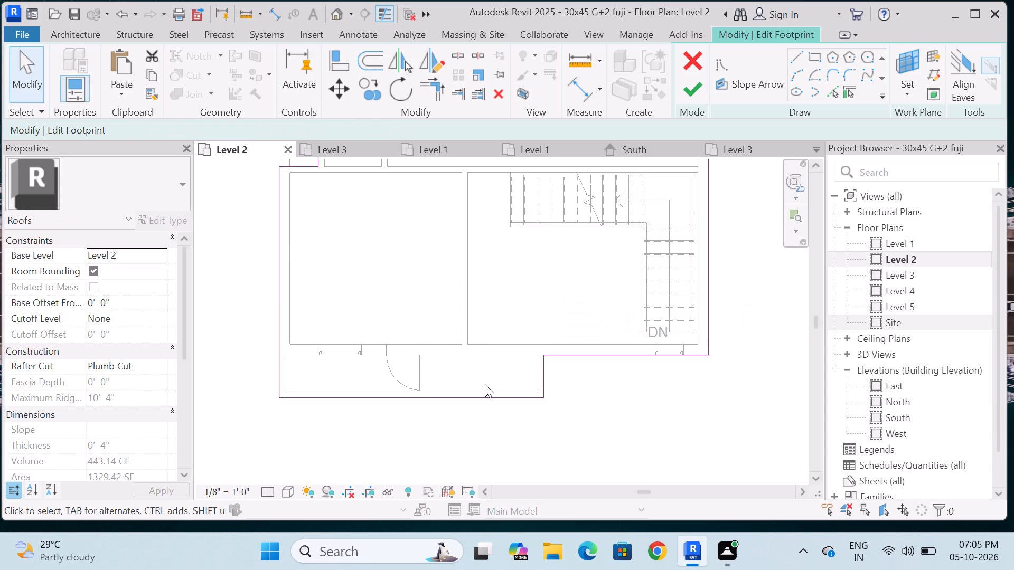
{"action": "scroll", "coordinate": [481, 384], "scroll_direction": "down", "scroll_amount": 4}
{"action": "left_click", "coordinate": [687, 89]}
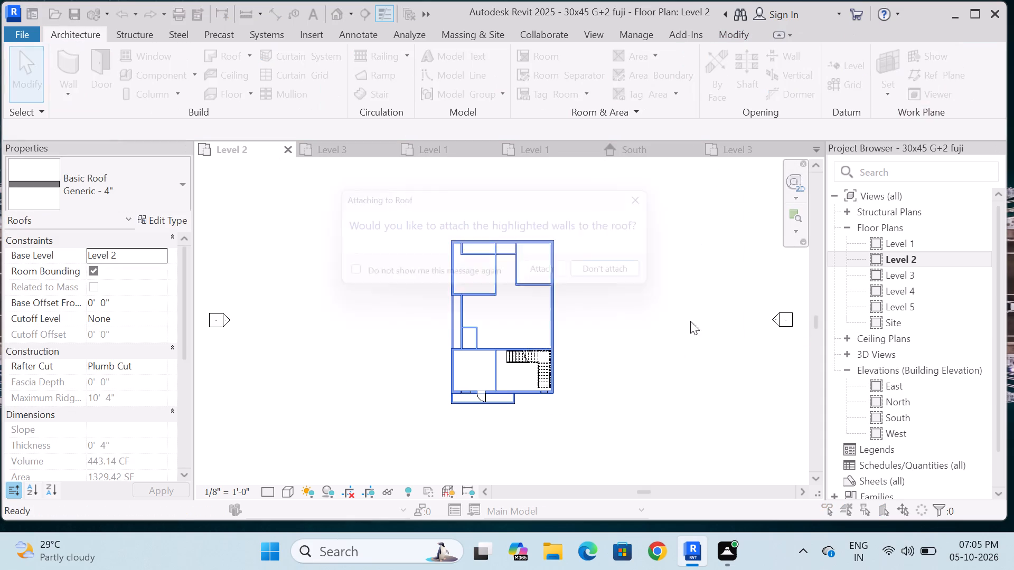
{"action": "left_click", "coordinate": [628, 282]}
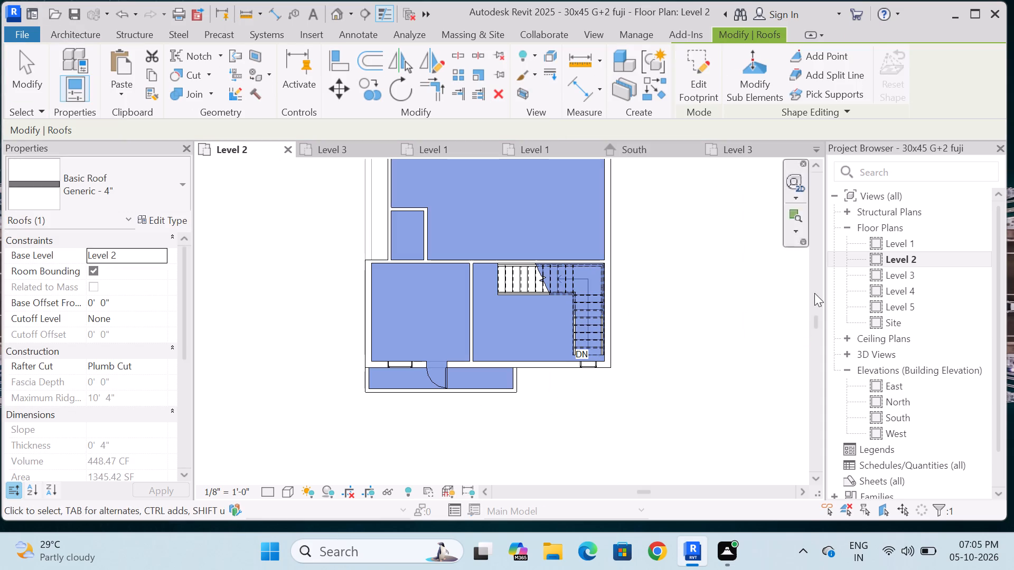
Open the fuji project's Level 3 floor plan.
{"action": "double_click", "coordinate": [894, 278]}
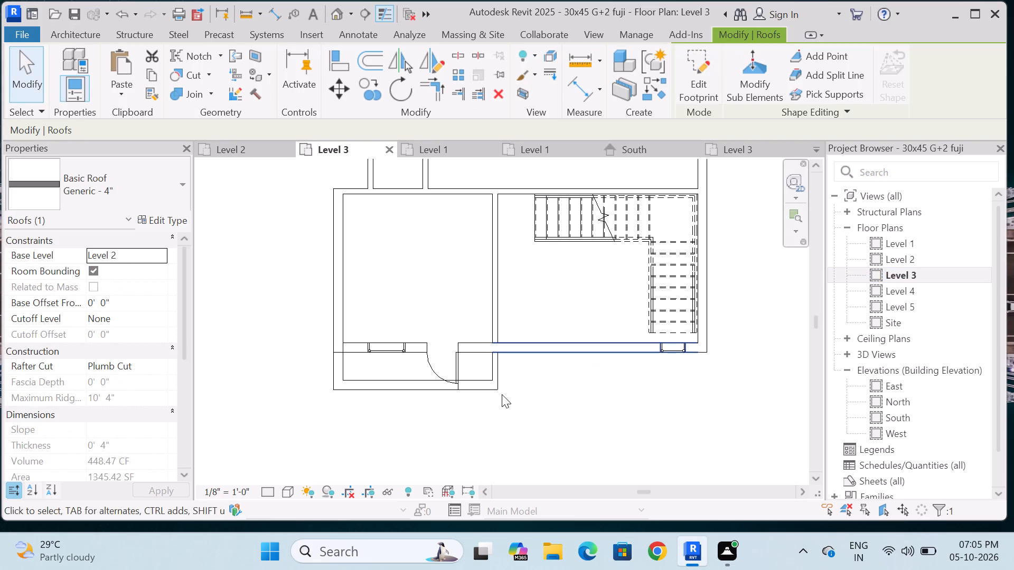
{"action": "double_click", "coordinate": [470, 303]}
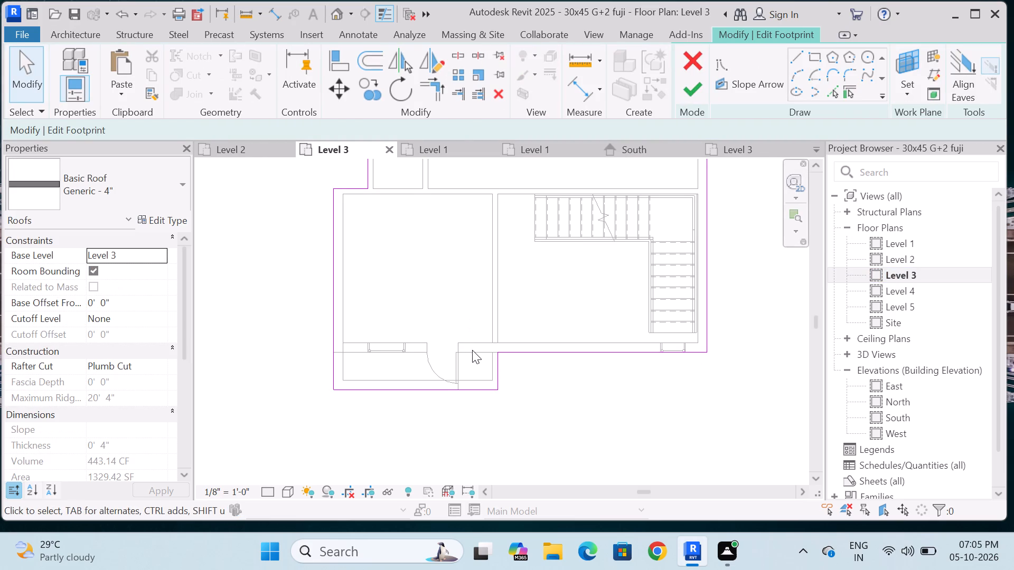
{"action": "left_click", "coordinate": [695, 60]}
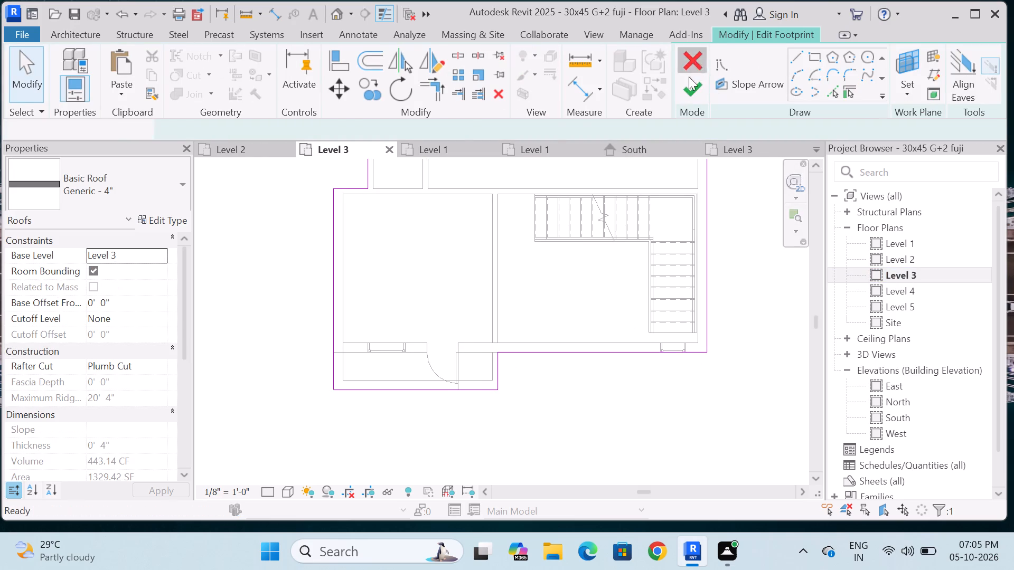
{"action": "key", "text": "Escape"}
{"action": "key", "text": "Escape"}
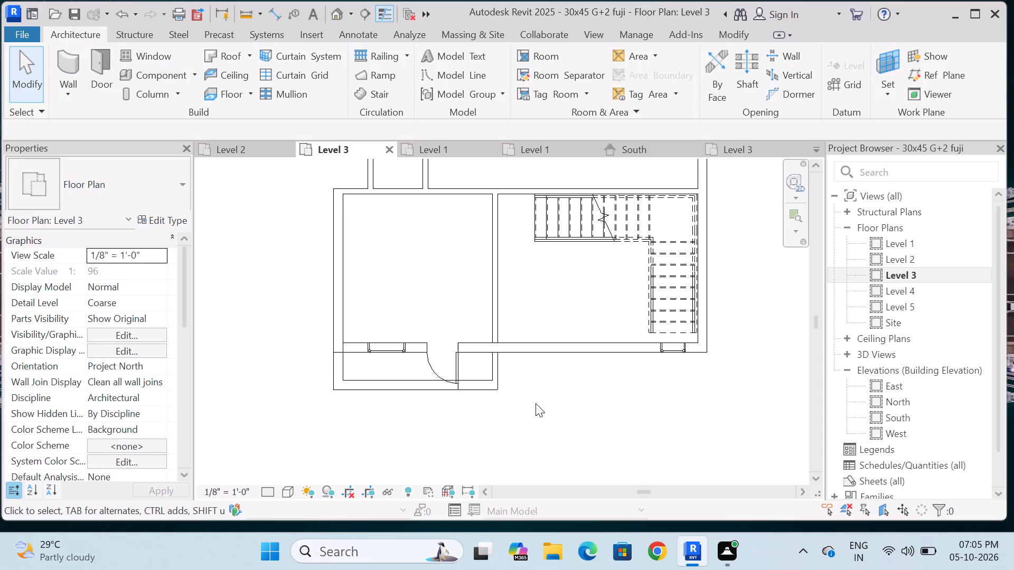
On Level 3, draw a 3'0"-high Generic 5" parapet extending the front balcony 5'4" east, ending at the old outer front corner.
{"action": "scroll", "coordinate": [500, 366], "scroll_direction": "up", "scroll_amount": 5}
{"action": "left_click", "coordinate": [497, 360]}
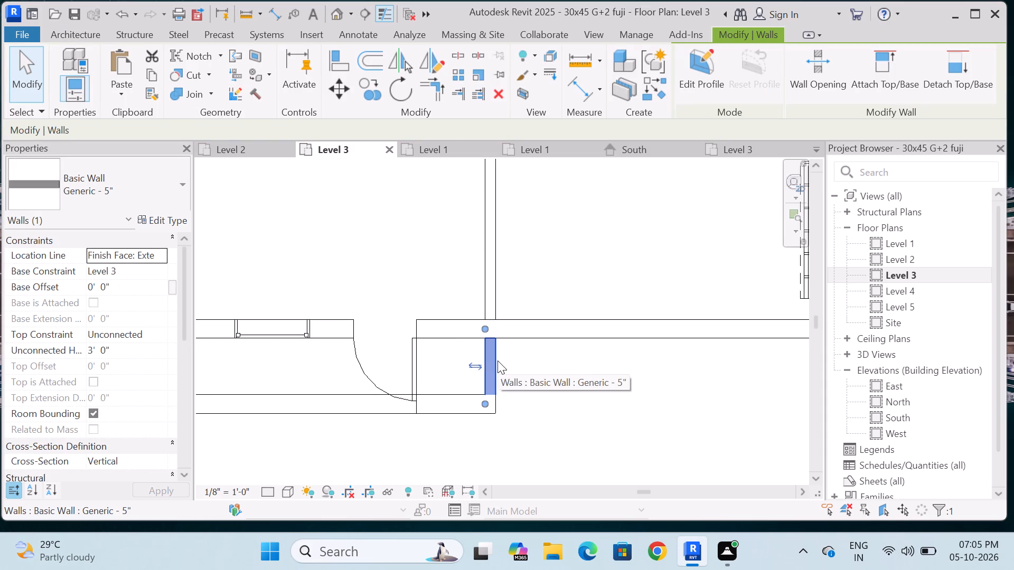
{"action": "type", "text": "cs"}
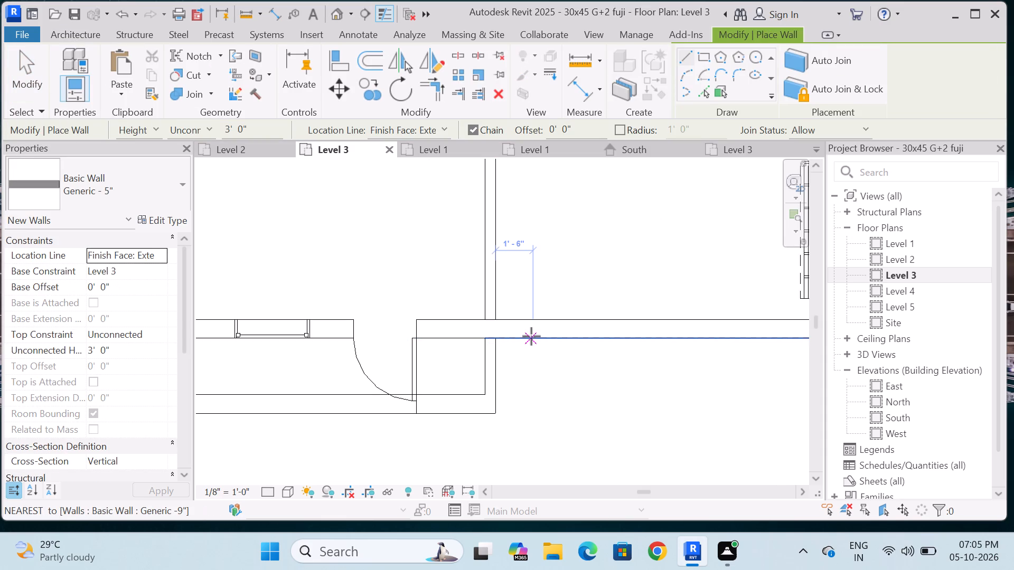
{"action": "key", "text": "5"}
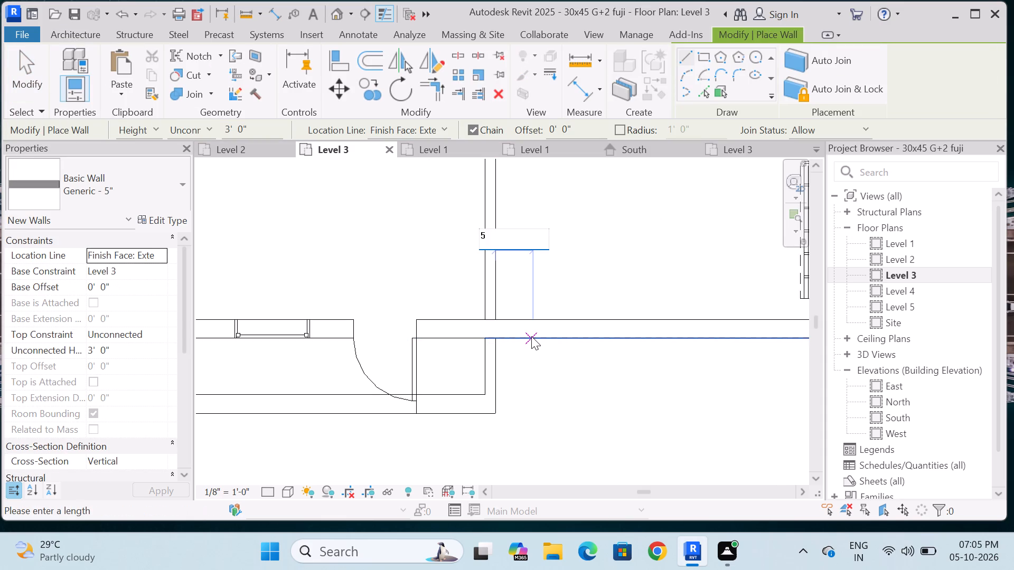
{"action": "key", "text": "apostrophe"}
{"action": "type", "text": "4\""}
{"action": "key", "text": "Return"}
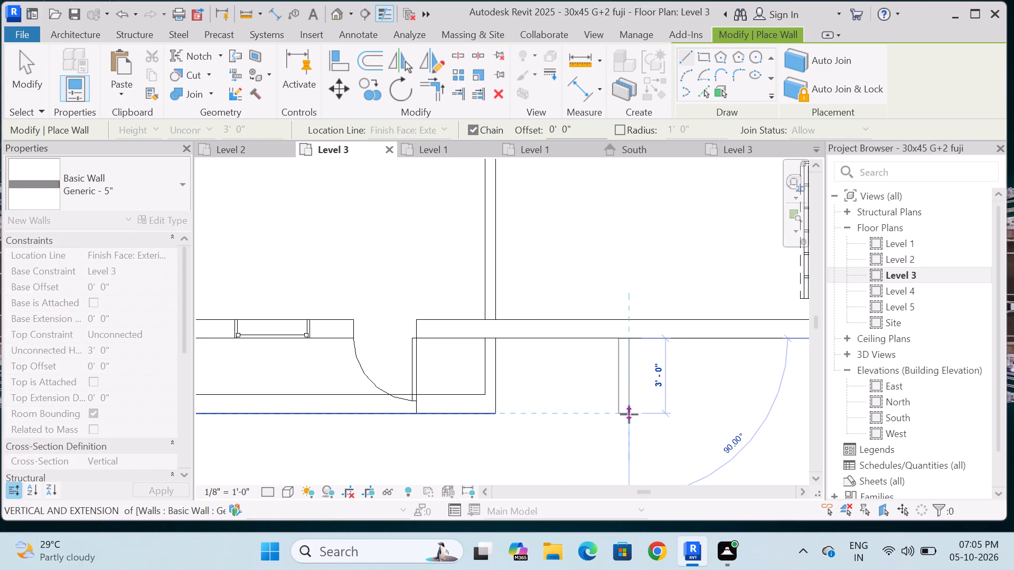
{"action": "left_click", "coordinate": [629, 414]}
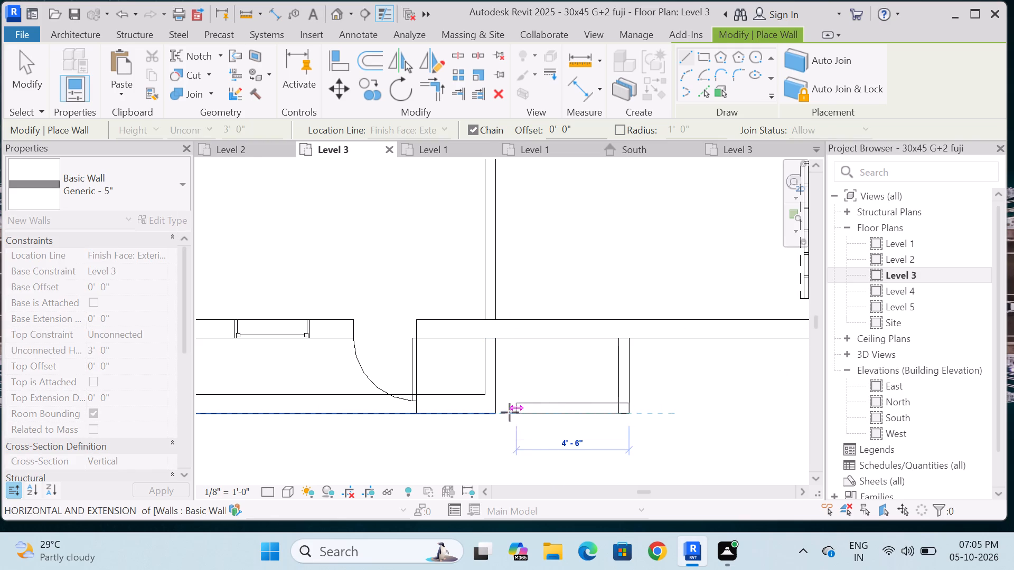
{"action": "left_click", "coordinate": [496, 412]}
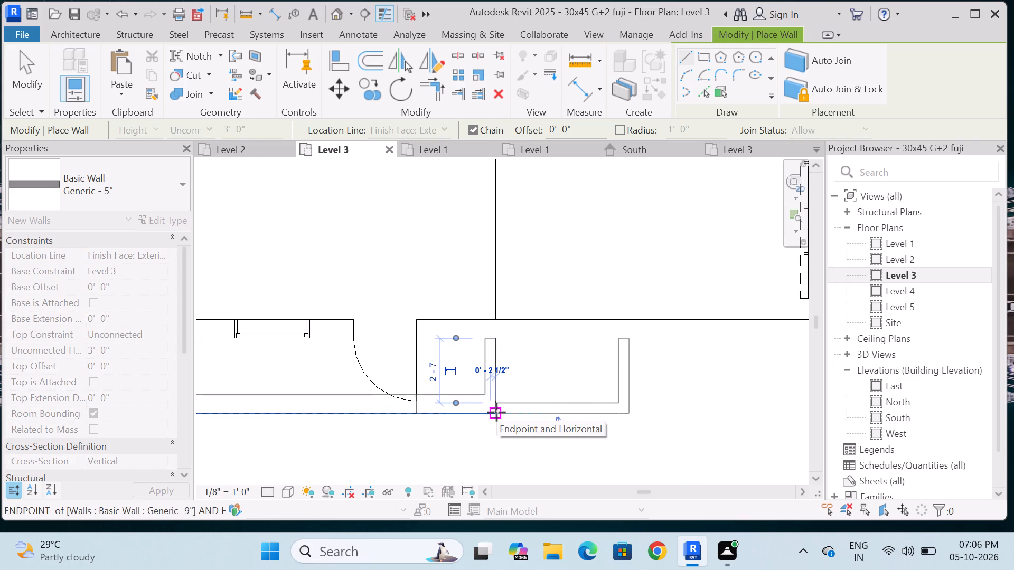
{"action": "key", "text": "Escape"}
{"action": "scroll", "coordinate": [571, 414], "scroll_direction": "down", "scroll_amount": 5}
{"action": "scroll", "coordinate": [465, 371], "scroll_direction": "up", "scroll_amount": 5}
{"action": "key", "text": "Escape"}
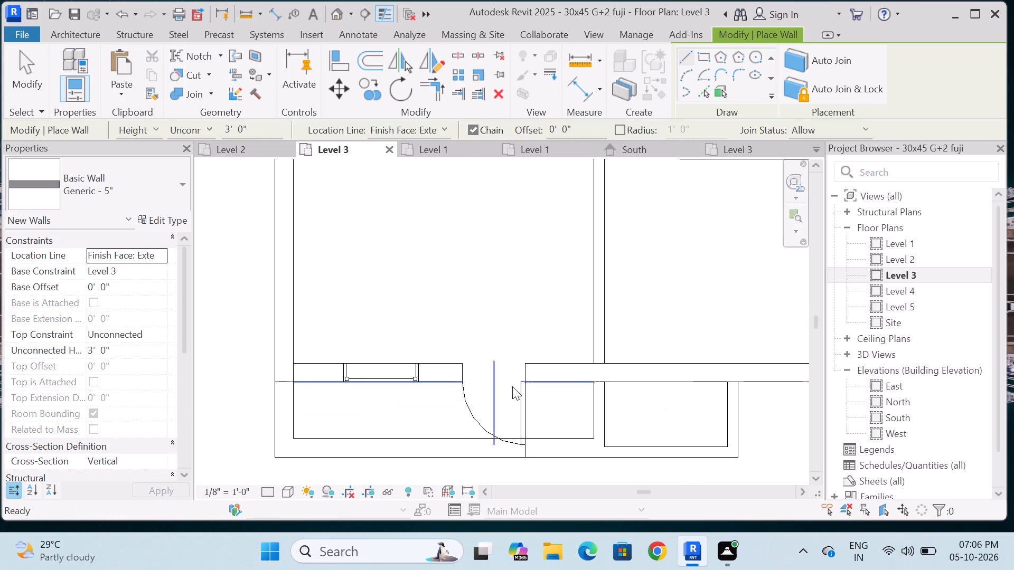
{"action": "scroll", "coordinate": [579, 395], "scroll_direction": "up", "scroll_amount": 5}
{"action": "key", "text": "Escape"}
Delete the old east side, front and west side parapets of the Level 3 front balcony.
{"action": "left_click", "coordinate": [624, 404]}
{"action": "key", "text": "Delete"}
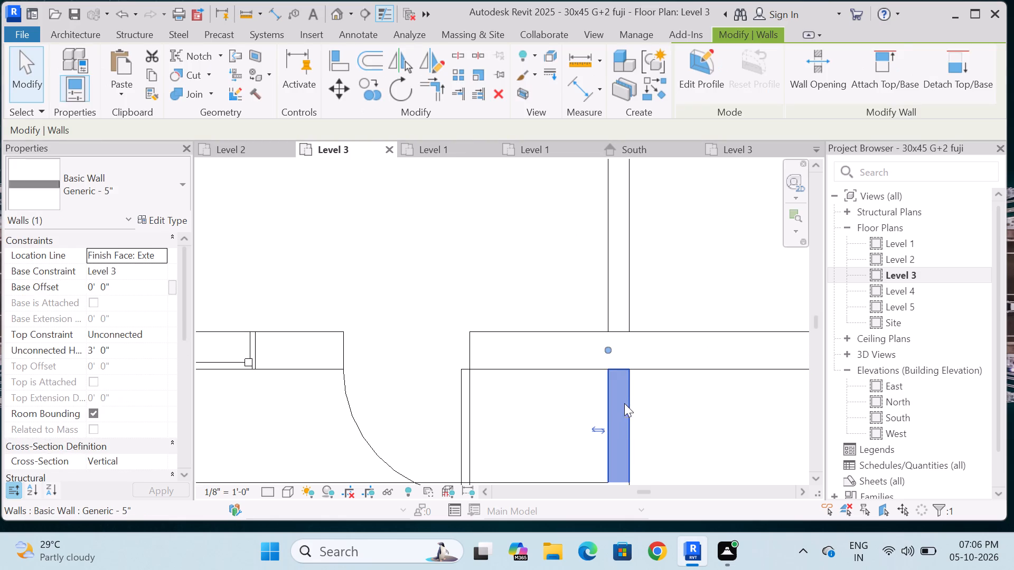
{"action": "scroll", "coordinate": [598, 340], "scroll_direction": "down", "scroll_amount": 5}
{"action": "left_click", "coordinate": [550, 409]}
{"action": "key", "text": "Delete"}
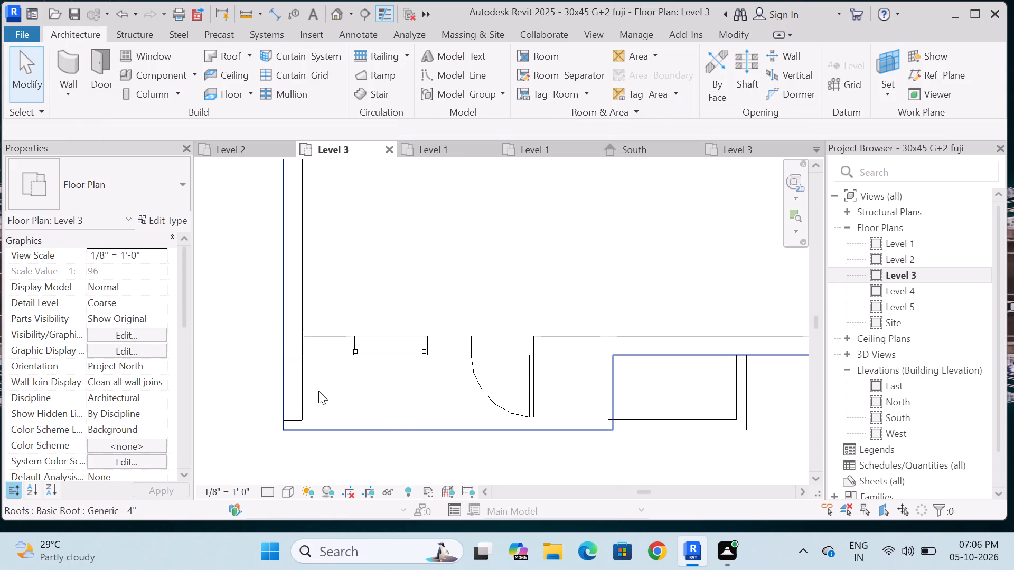
{"action": "left_click", "coordinate": [296, 382]}
{"action": "key", "text": "Delete"}
Extend the new Level 3 front parapet west to the balcony's outer corner, making it 18'-3 1/2" long.
{"action": "left_click", "coordinate": [606, 427]}
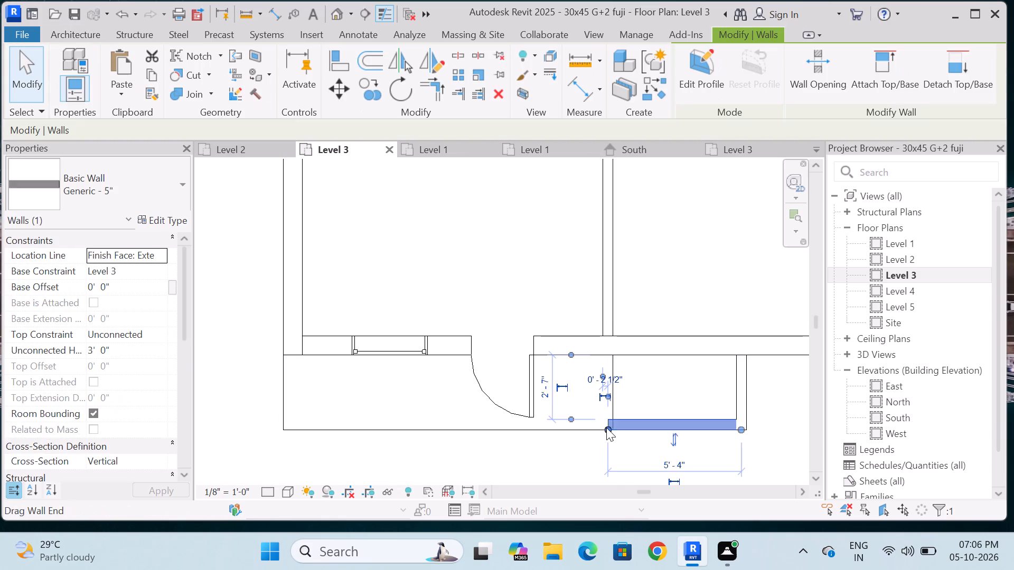
{"action": "left_click_drag", "start_coordinate": [603, 427], "coordinate": [284, 428]}
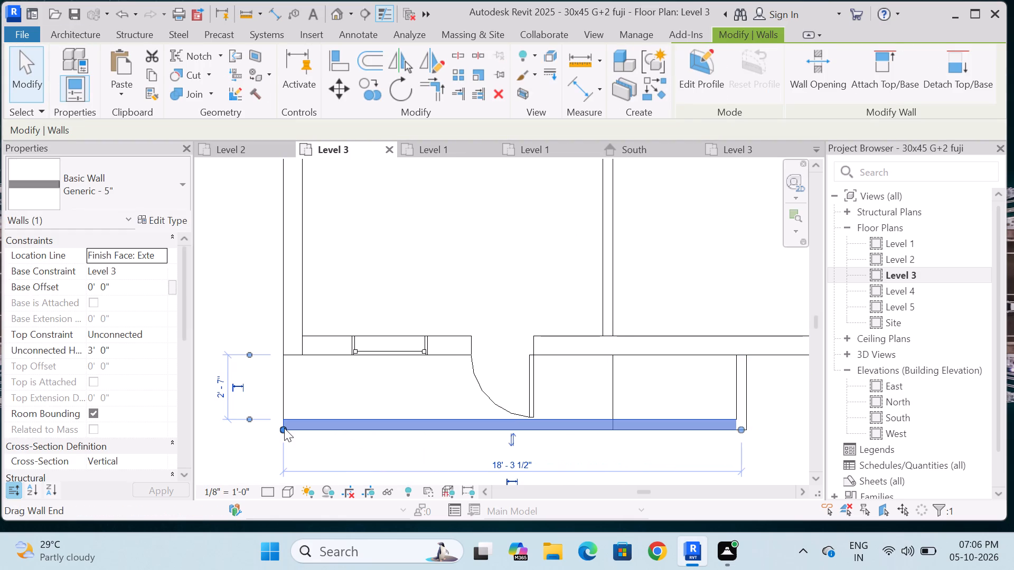
Draw a matching Generic 5" side parapet, 3'0" high, closing the Level 3 balcony's west end between the front parapet and the building wall.
{"action": "type", "text": "cs"}
{"action": "scroll", "coordinate": [283, 431], "scroll_direction": "up", "scroll_amount": 4}
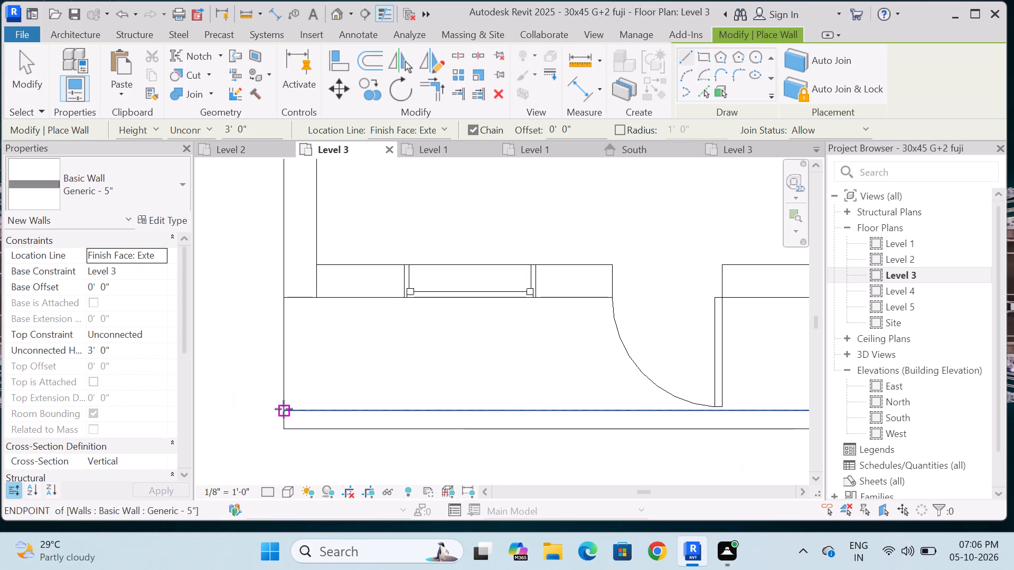
{"action": "left_click", "coordinate": [284, 409]}
{"action": "left_click", "coordinate": [284, 296]}
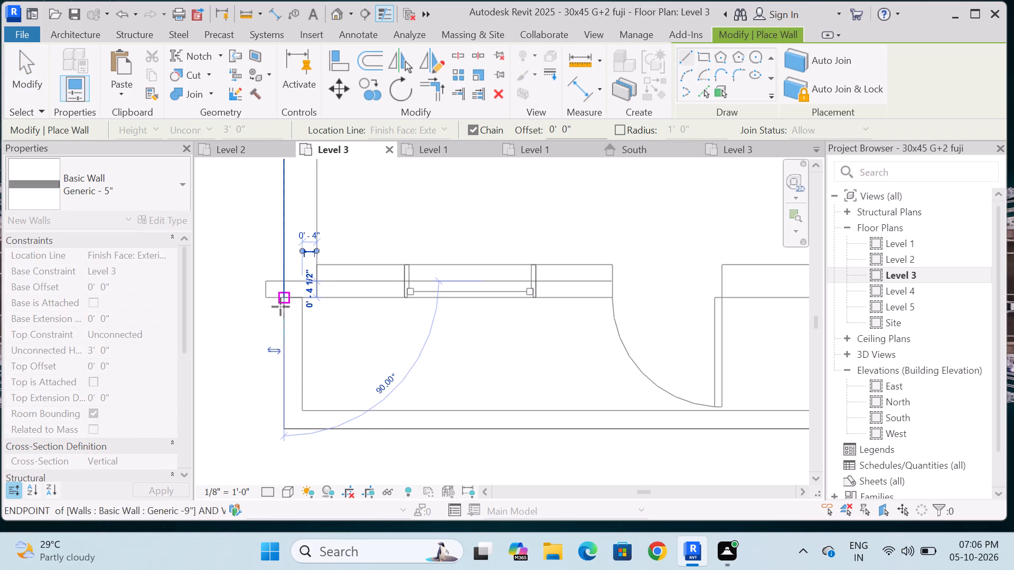
{"action": "key", "text": "Escape"}
{"action": "scroll", "coordinate": [288, 397], "scroll_direction": "down", "scroll_amount": 10}
{"action": "scroll", "coordinate": [478, 412], "scroll_direction": "down", "scroll_amount": 5}
{"action": "scroll", "coordinate": [435, 415], "scroll_direction": "up", "scroll_amount": 11}
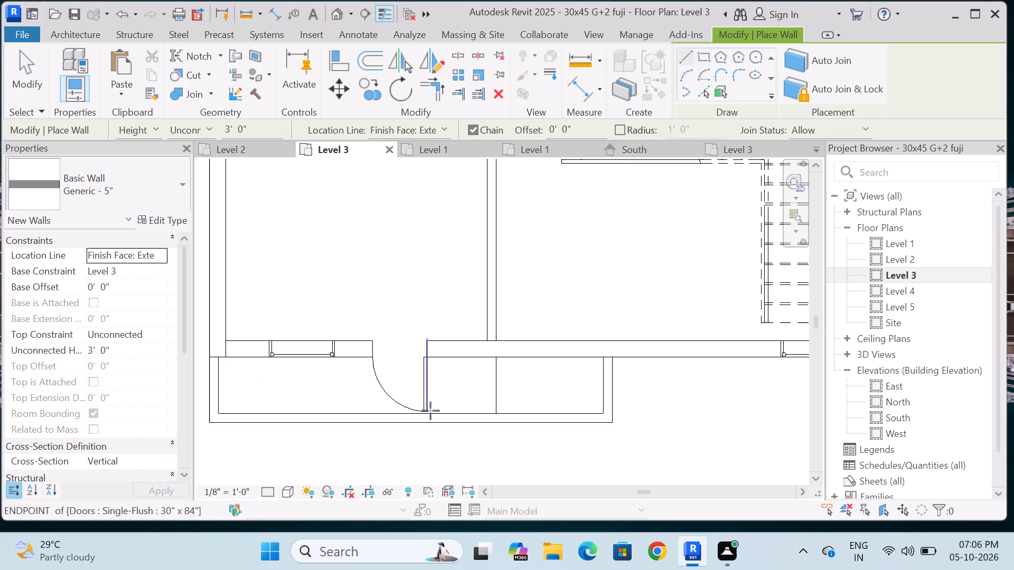
{"action": "key", "text": "Escape"}
Edit the Level 3 roof footprint, moving the balcony's east edge to the new parapet's outer face, without attaching walls.
{"action": "double_click", "coordinate": [482, 382]}
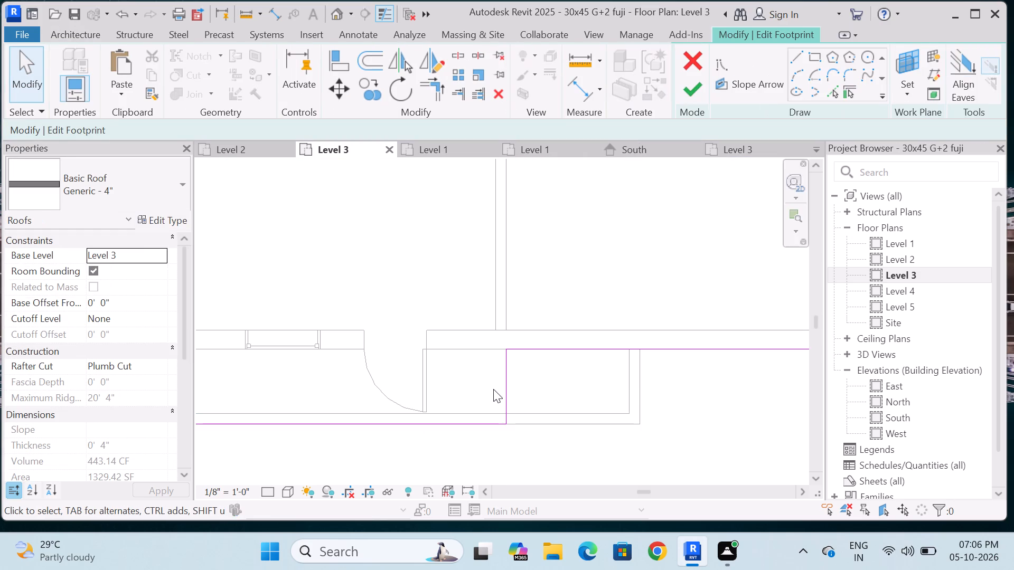
{"action": "left_click_drag", "start_coordinate": [507, 376], "coordinate": [639, 378]}
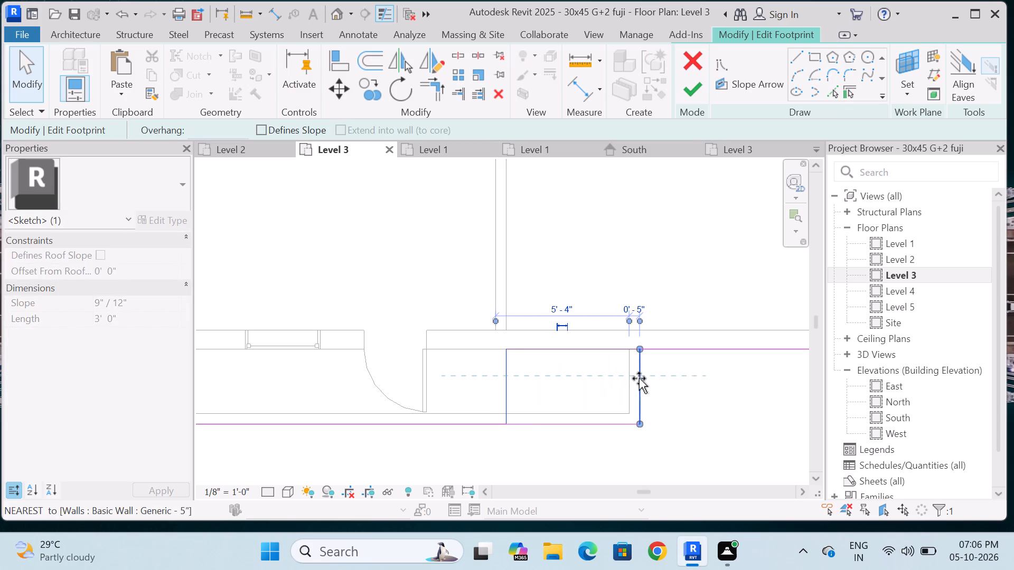
{"action": "left_click_drag", "start_coordinate": [639, 378], "coordinate": [641, 378]}
{"action": "scroll", "coordinate": [564, 381], "scroll_direction": "down", "scroll_amount": 8}
{"action": "key", "text": "Escape"}
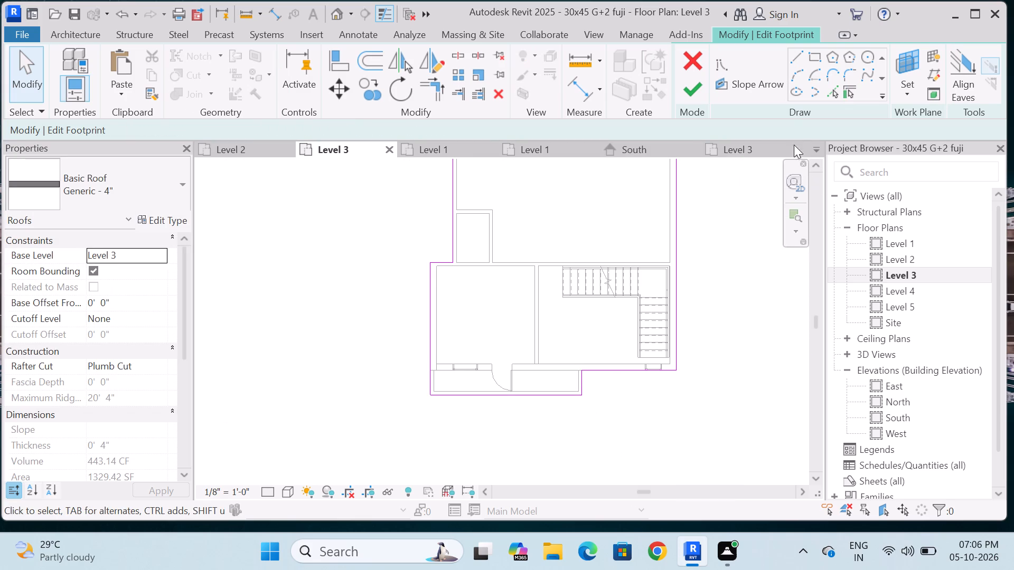
{"action": "left_click", "coordinate": [690, 83]}
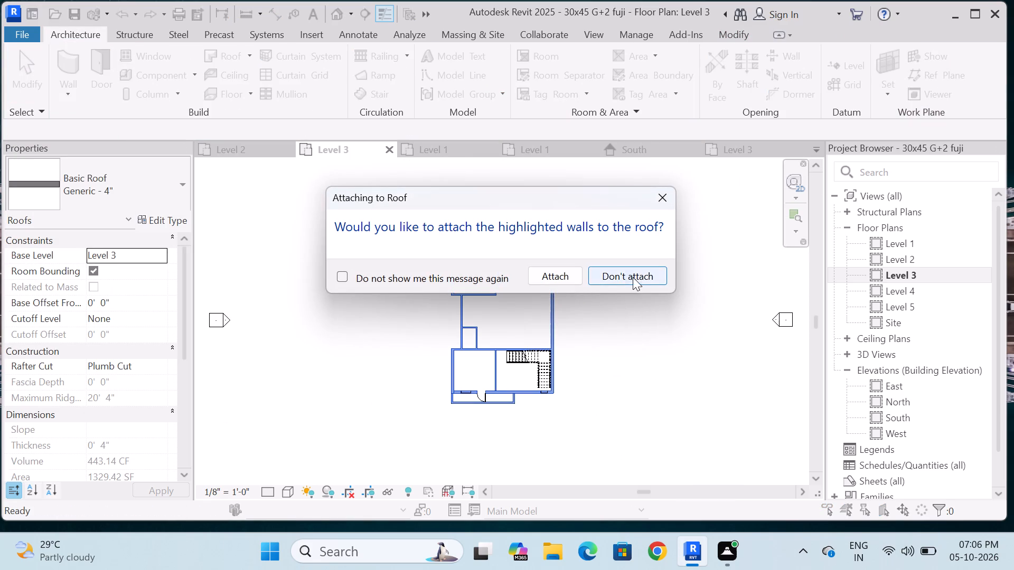
{"action": "left_click", "coordinate": [633, 277]}
{"action": "left_click", "coordinate": [635, 424]}
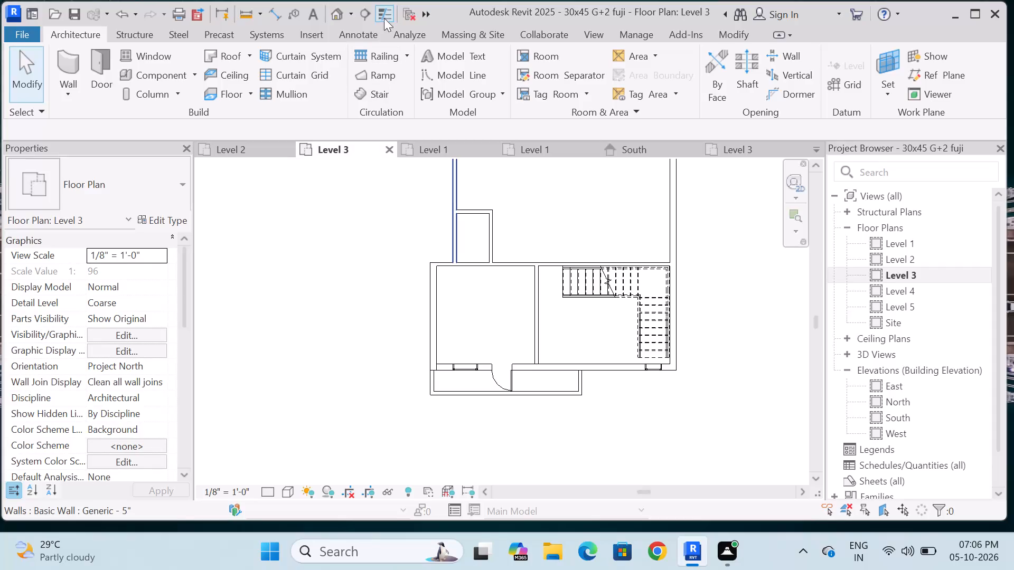
Examine the lengthened Level 2 and Level 3 balconies from the front and side in the 3D view.
{"action": "left_click", "coordinate": [334, 10]}
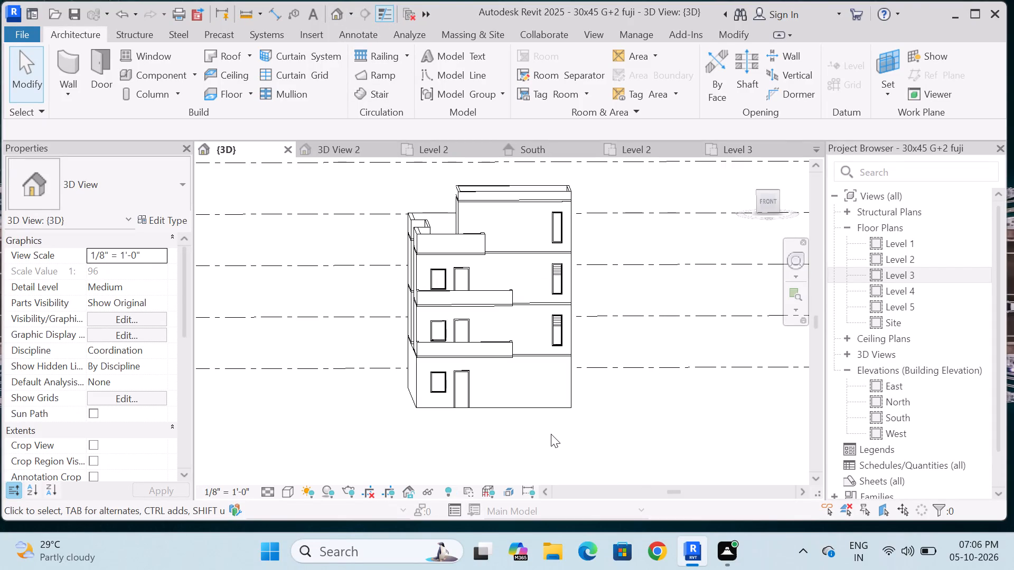
{"action": "middle_click", "coordinate": [447, 436], "text": "shift"}
{"action": "scroll", "coordinate": [517, 436], "scroll_direction": "down", "scroll_amount": 1}
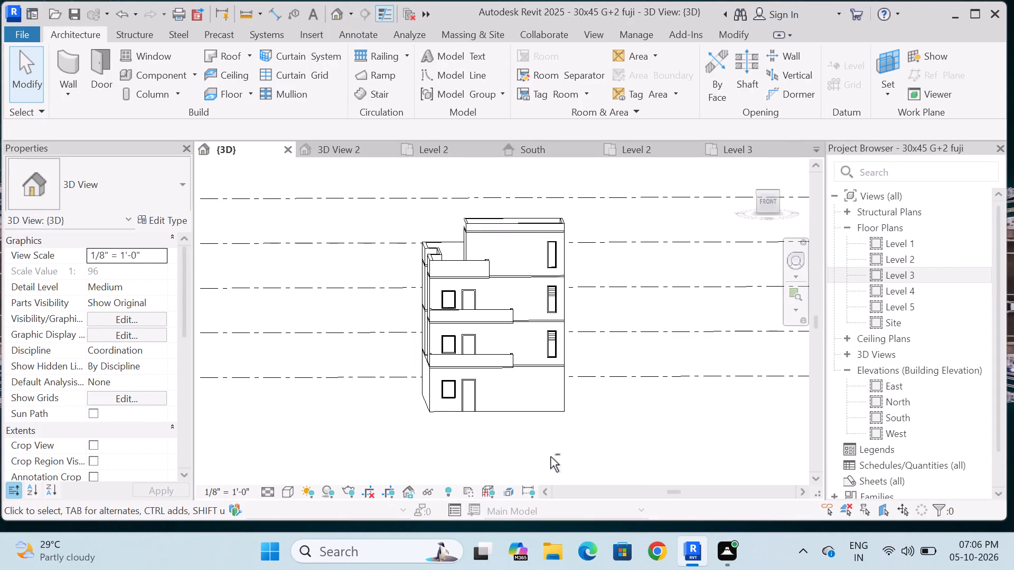
{"action": "middle_click_drag", "start_coordinate": [532, 458], "coordinate": [435, 448], "text": "shift"}
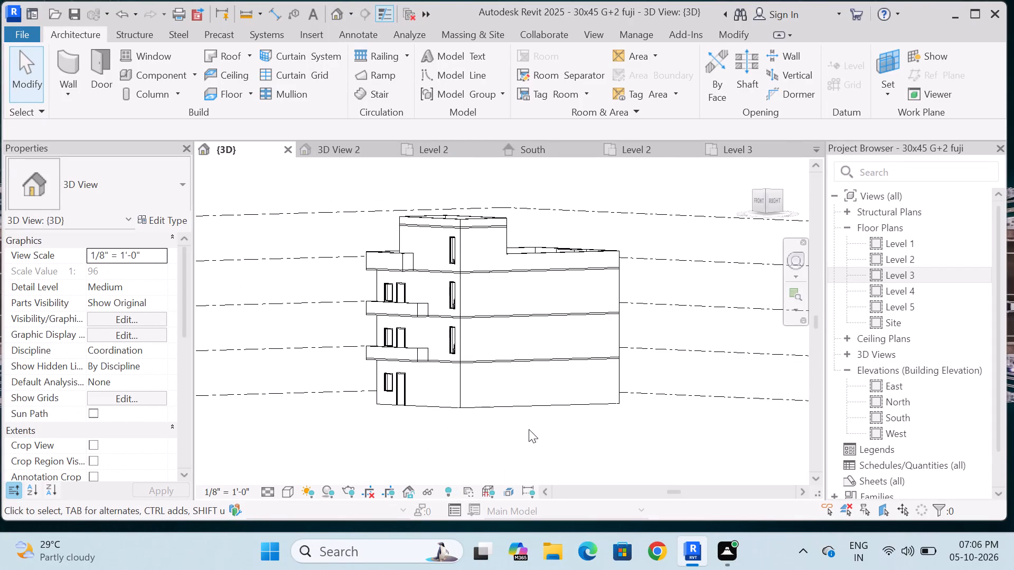
{"action": "scroll", "coordinate": [529, 429], "scroll_direction": "down", "scroll_amount": 2}
{"action": "middle_click_drag", "start_coordinate": [592, 456], "coordinate": [620, 449], "text": "shift"}
{"action": "middle_click_drag", "start_coordinate": [494, 464], "coordinate": [568, 465], "text": "shift"}
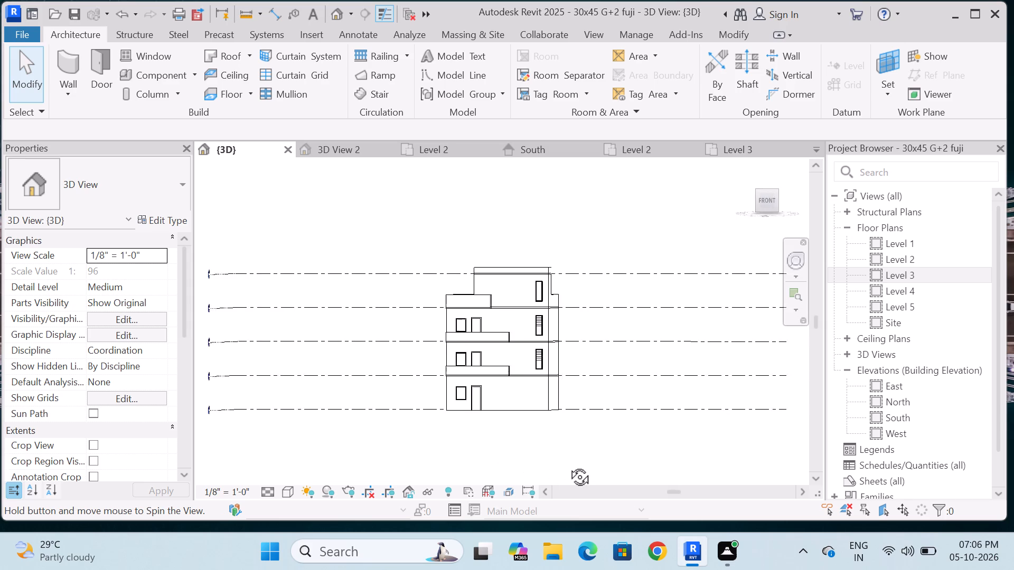
{"action": "middle_click_drag", "start_coordinate": [568, 465], "coordinate": [561, 471], "text": "shift"}
{"action": "scroll", "coordinate": [512, 339], "scroll_direction": "up", "scroll_amount": 5}
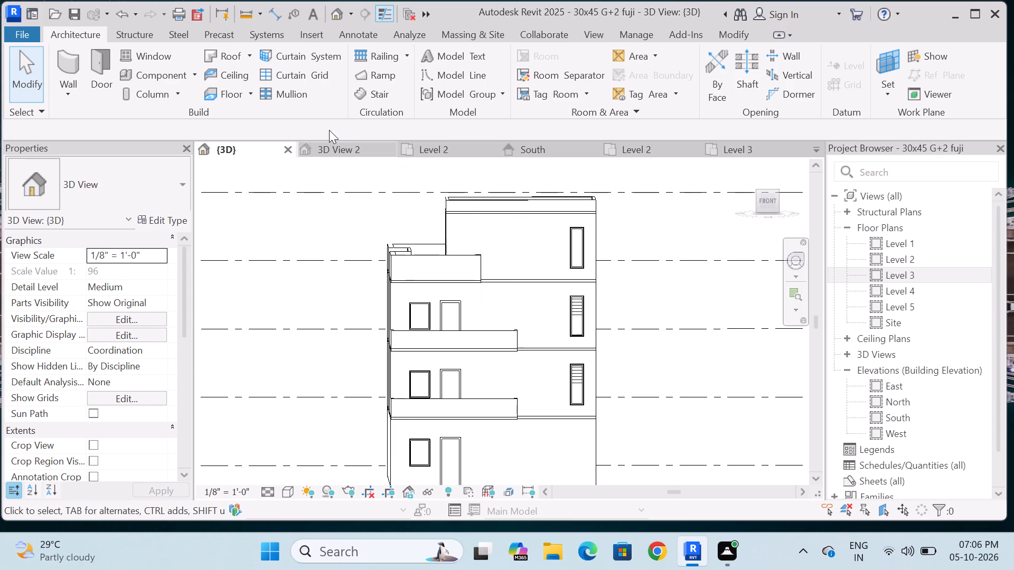
Check the front balcony doors in the reference project's 3D View 2 and Level 2 floor plan.
{"action": "left_click", "coordinate": [327, 150]}
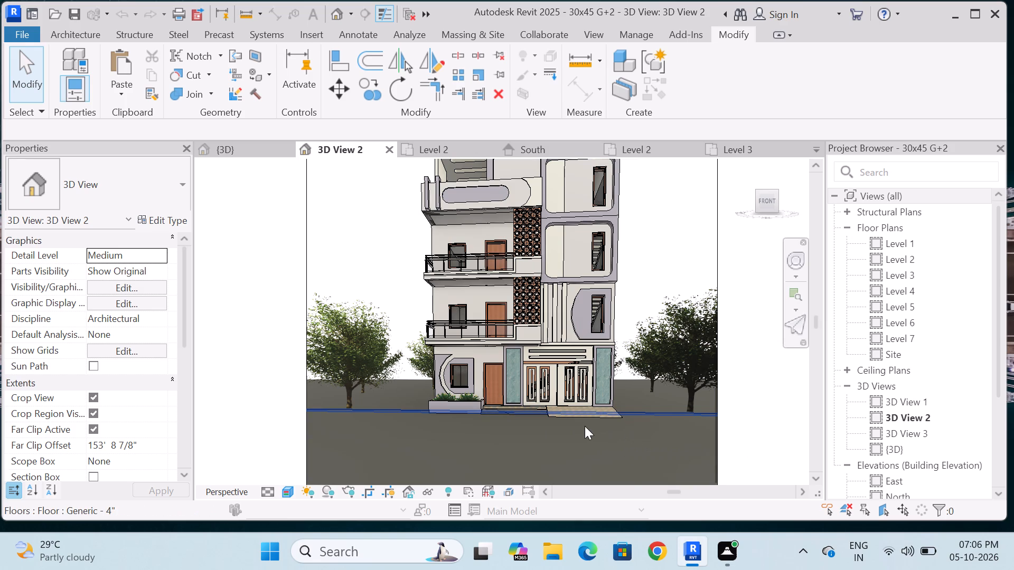
{"action": "double_click", "coordinate": [918, 255]}
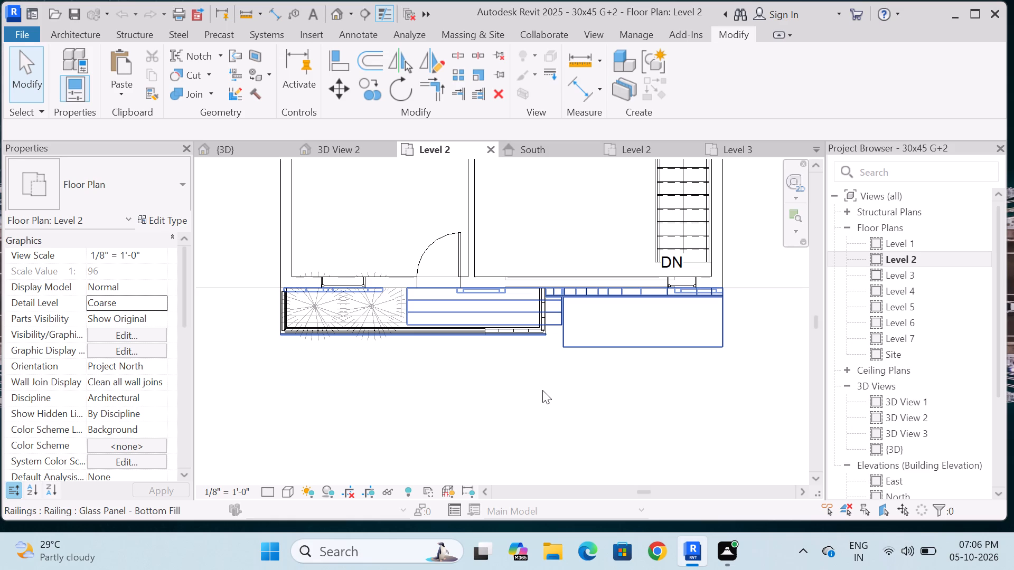
On the fuji project's Level 2 plan, shift the front balcony door east to 0'3" from the interior partition wall.
{"action": "left_click", "coordinate": [229, 154]}
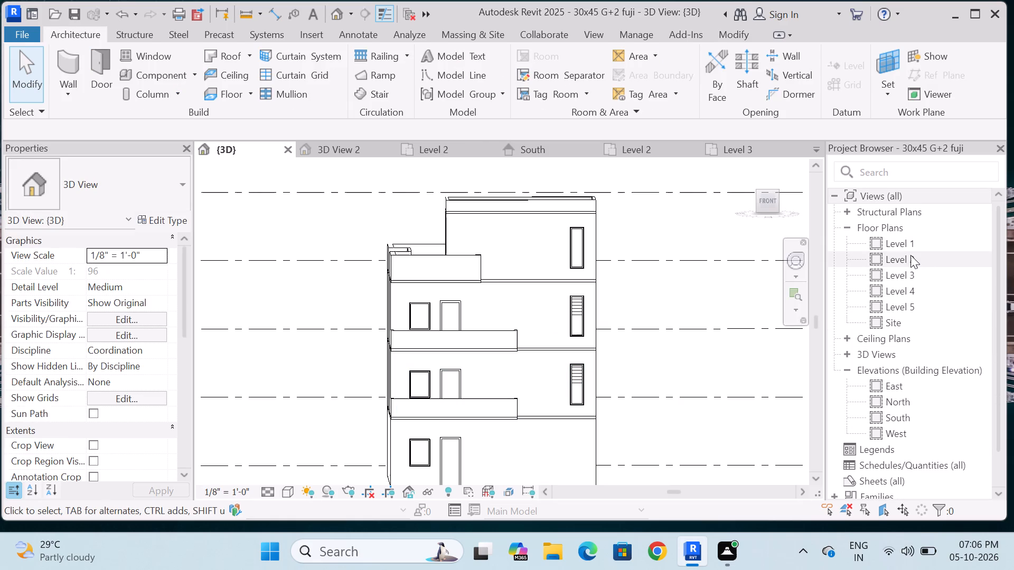
{"action": "double_click", "coordinate": [910, 255]}
{"action": "scroll", "coordinate": [423, 368], "scroll_direction": "up", "scroll_amount": 5}
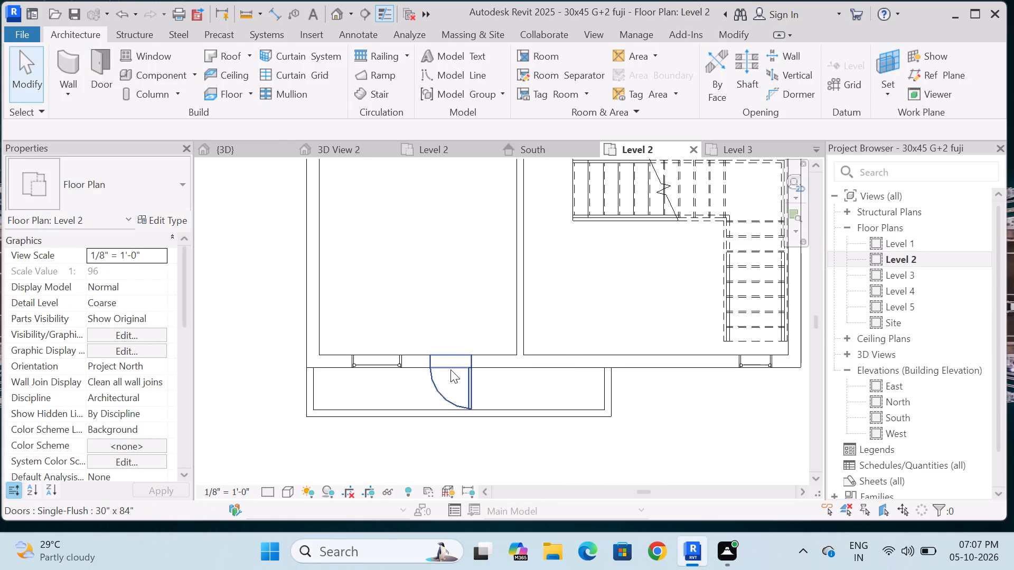
{"action": "left_click", "coordinate": [450, 369]}
{"action": "key", "text": "Right"}
{"action": "key", "text": "Right"}
{"action": "key", "text": "Right"}
{"action": "key", "text": "Right"}
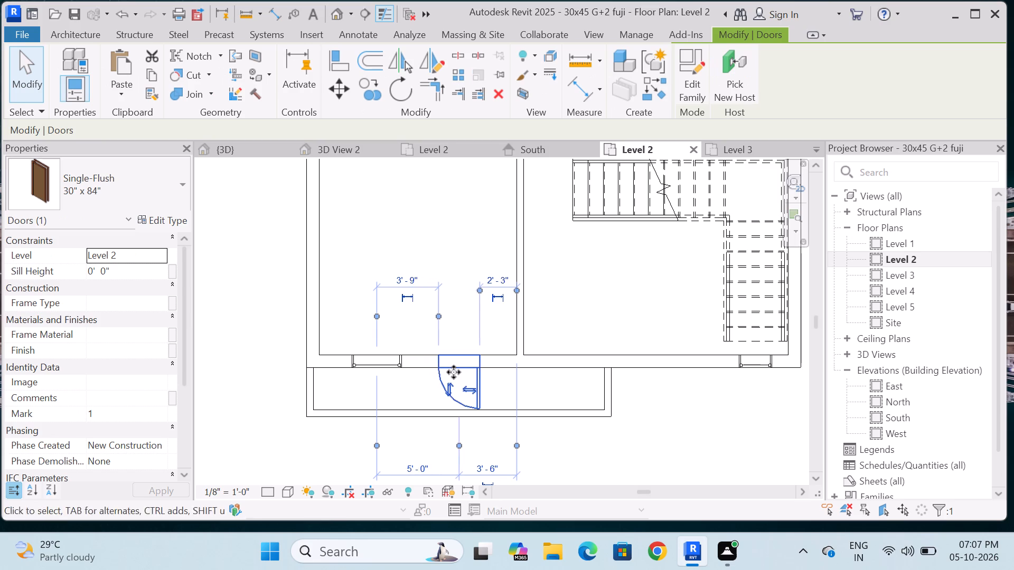
{"action": "key", "text": "Right"}
{"action": "key", "text": "Right"}
{"action": "key", "text": "Right"}
{"action": "key", "text": "Right"}
{"action": "key", "text": "Right"}
{"action": "key", "text": "Right"}
{"action": "key", "text": "Right"}
{"action": "key", "text": "Right"}
{"action": "key", "text": "Right"}
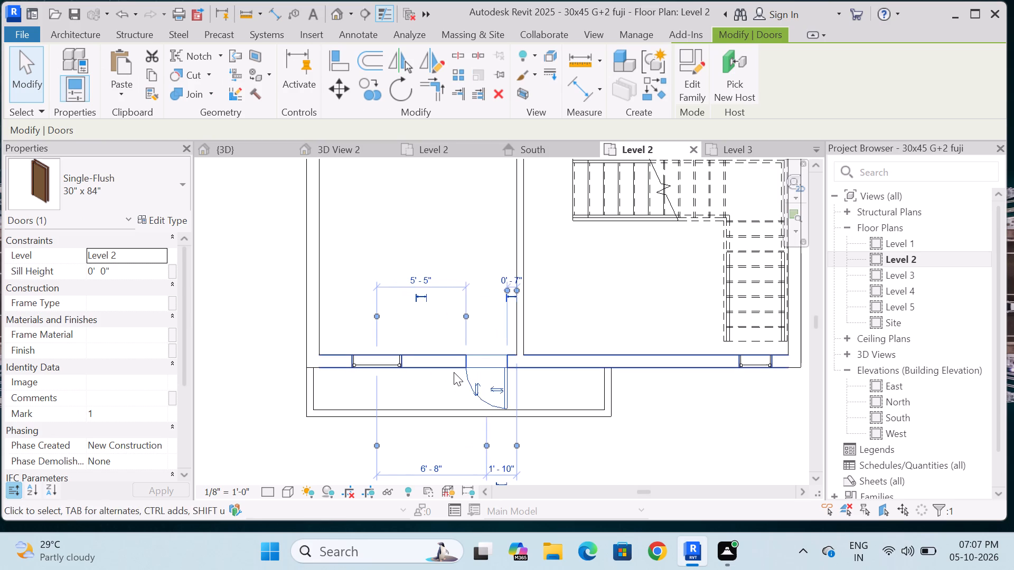
{"action": "key", "text": "Right"}
{"action": "key", "text": "Right"}
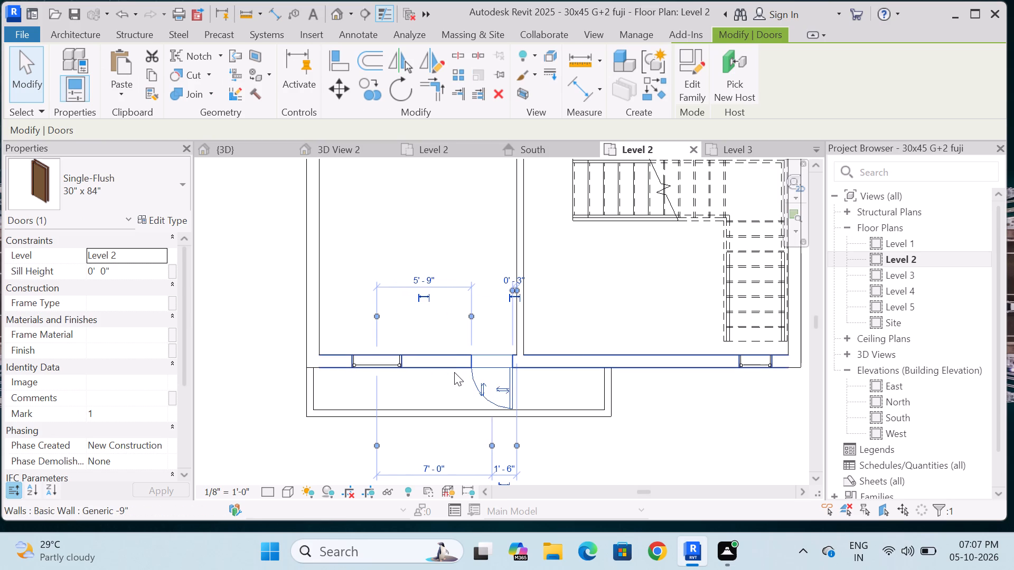
{"action": "key", "text": "Escape"}
{"action": "key", "text": "Escape"}
{"action": "scroll", "coordinate": [499, 391], "scroll_direction": "down", "scroll_amount": 2}
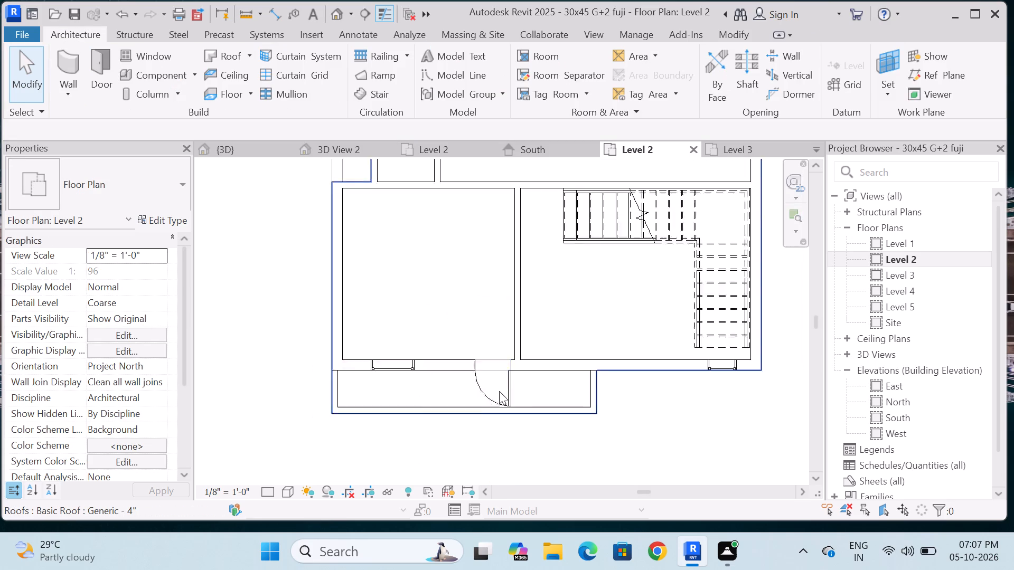
{"action": "scroll", "coordinate": [499, 391], "scroll_direction": "down", "scroll_amount": 1}
On Level 3, shift the front balcony door east to 0'3" from the interior partition wall.
{"action": "double_click", "coordinate": [912, 271]}
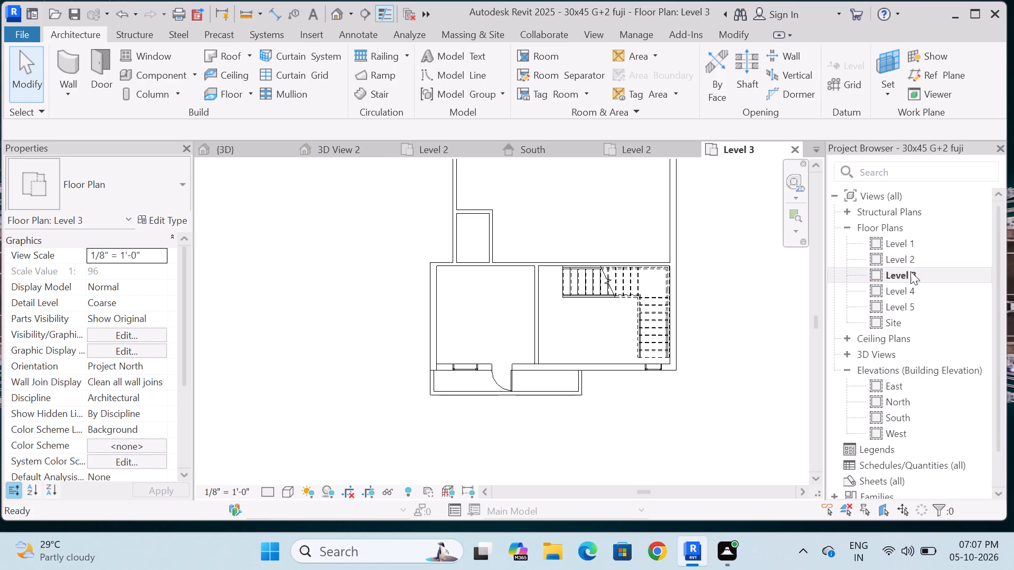
{"action": "scroll", "coordinate": [452, 399], "scroll_direction": "up", "scroll_amount": 4}
{"action": "left_click", "coordinate": [543, 370]}
{"action": "key", "text": "Right"}
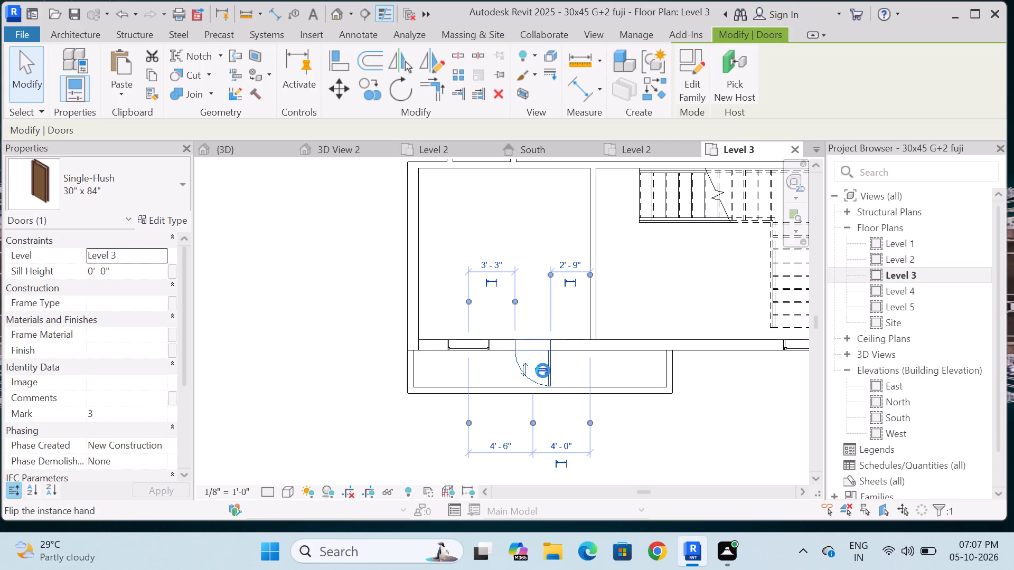
{"action": "key", "text": "Right"}
{"action": "key", "text": "Right"}
{"action": "key", "text": "Right"}
{"action": "key", "text": "Right"}
{"action": "key", "text": "Right"}
{"action": "key", "text": "Right"}
{"action": "key", "text": "Right"}
{"action": "key", "text": "Right"}
{"action": "key", "text": "Right"}
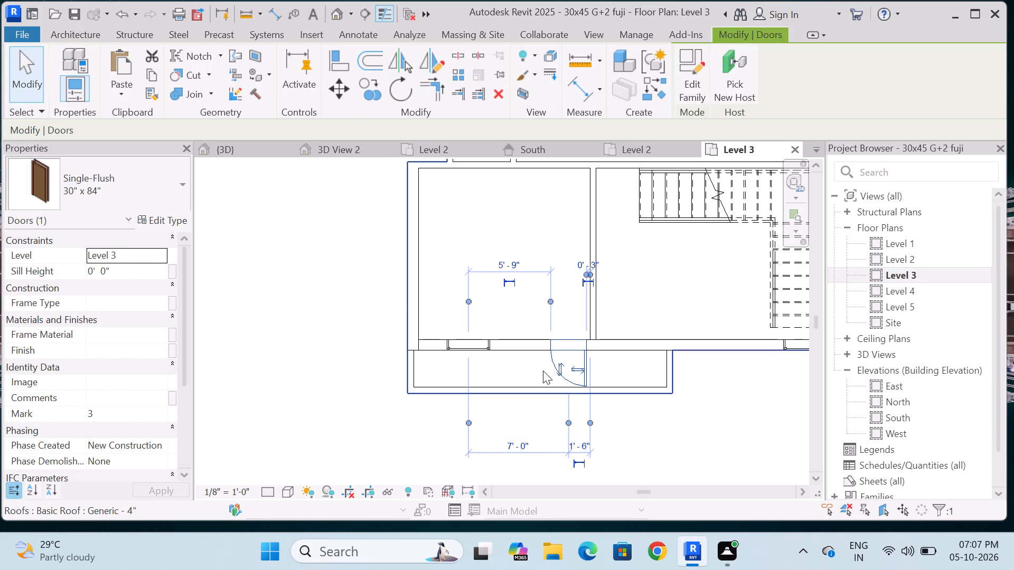
{"action": "key", "text": "Escape"}
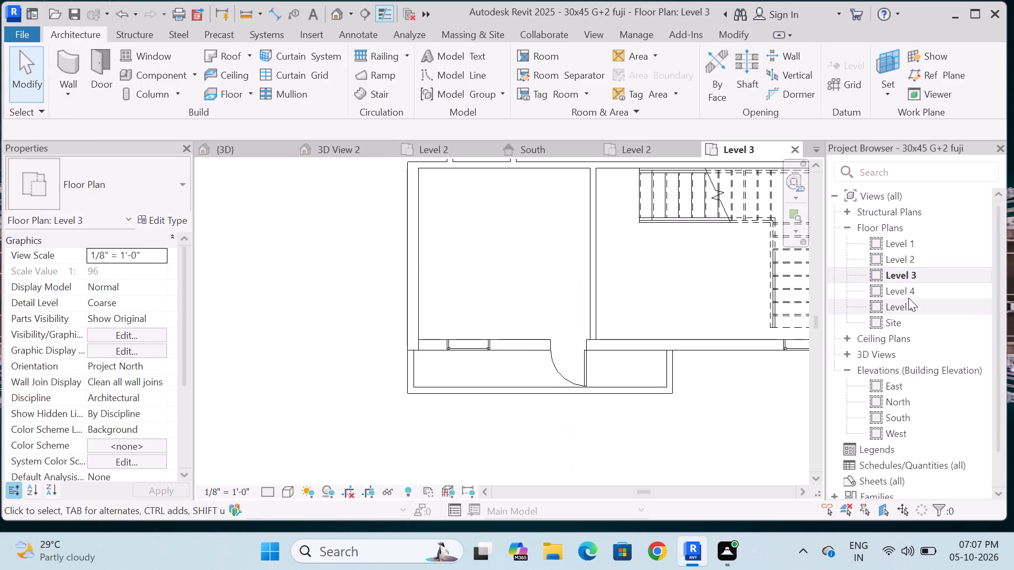
{"action": "key", "text": "Escape"}
On Level 4, draw a Generic - 5" return wall 5'4" east of the existing parapet return, and connect it west to the front parapet's end.
{"action": "double_click", "coordinate": [908, 296]}
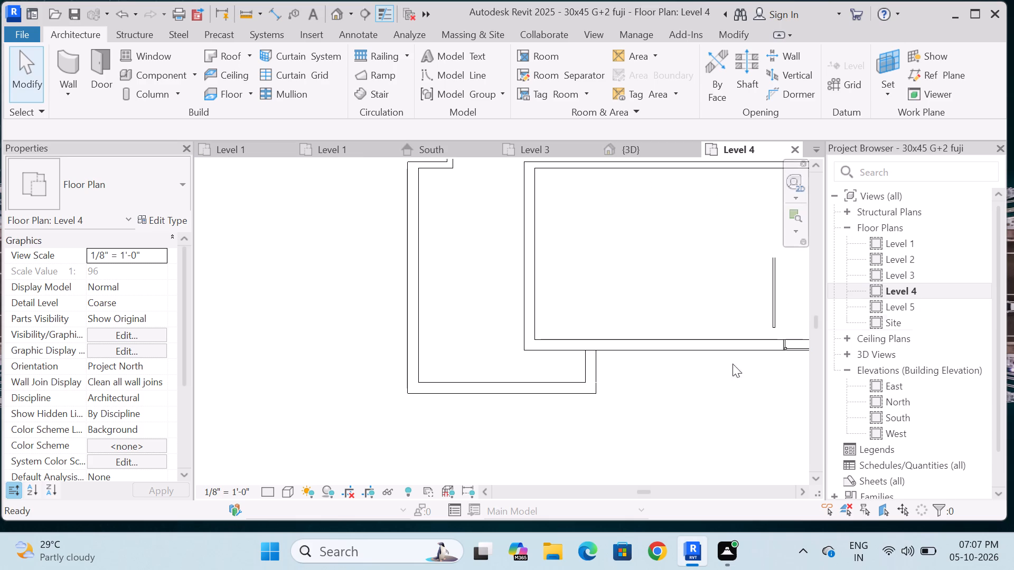
{"action": "scroll", "coordinate": [488, 385], "scroll_direction": "down", "scroll_amount": 4}
{"action": "scroll", "coordinate": [562, 386], "scroll_direction": "up", "scroll_amount": 5}
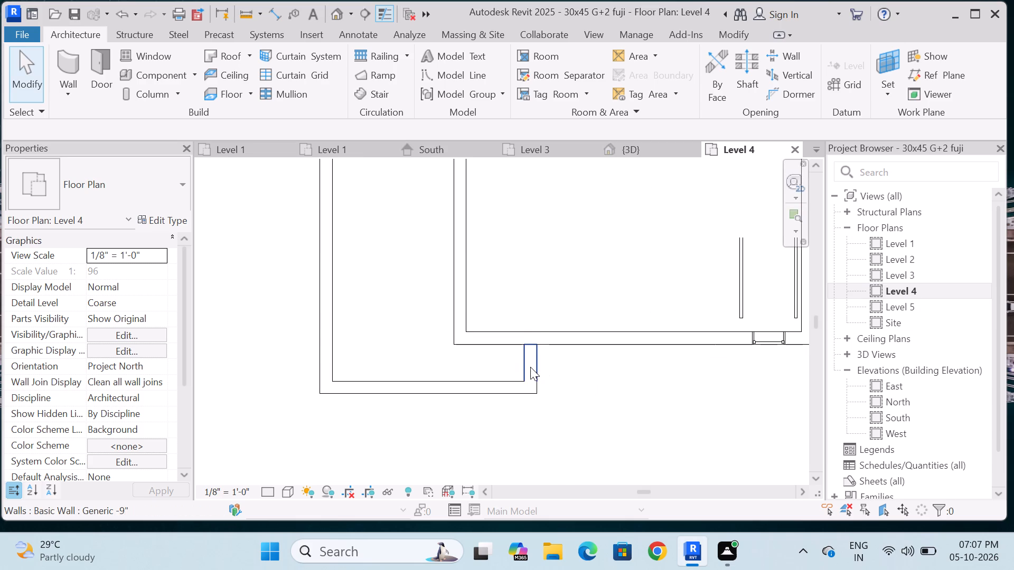
{"action": "left_click", "coordinate": [530, 367]}
{"action": "key", "text": "Escape"}
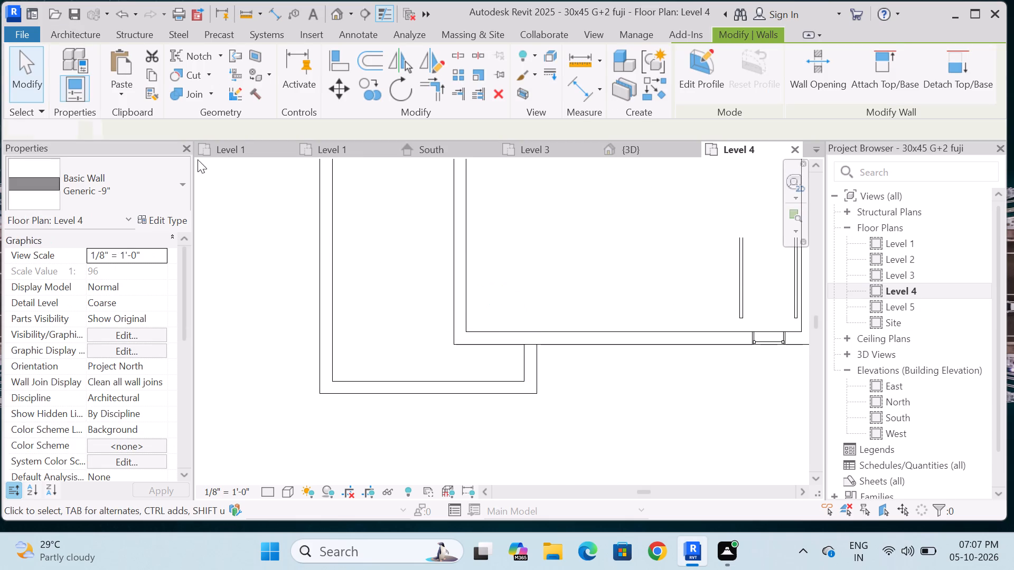
{"action": "scroll", "coordinate": [373, 385], "scroll_direction": "down", "scroll_amount": 7}
{"action": "scroll", "coordinate": [431, 298], "scroll_direction": "up", "scroll_amount": 3}
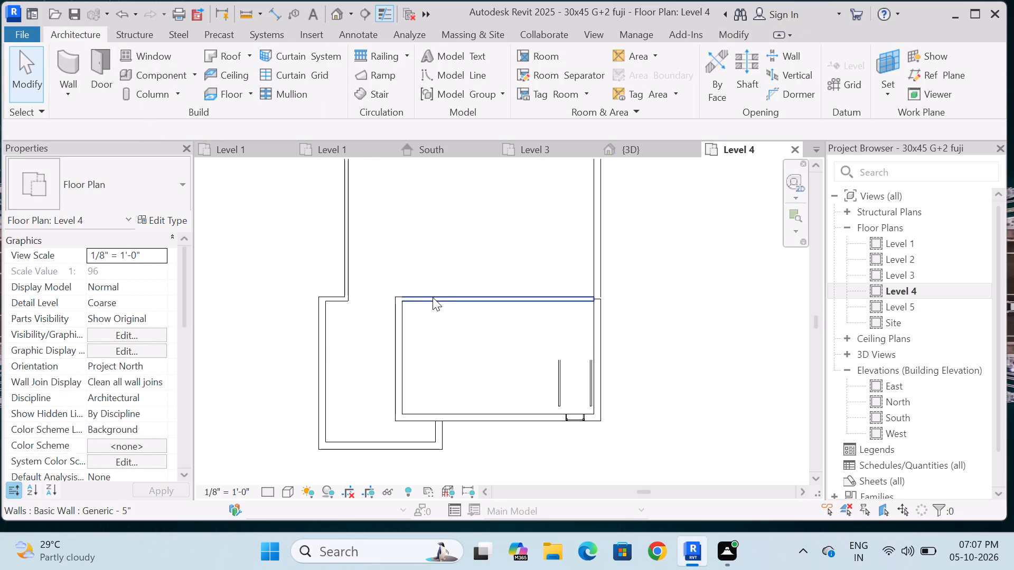
{"action": "left_click", "coordinate": [451, 300]}
{"action": "type", "text": "cs"}
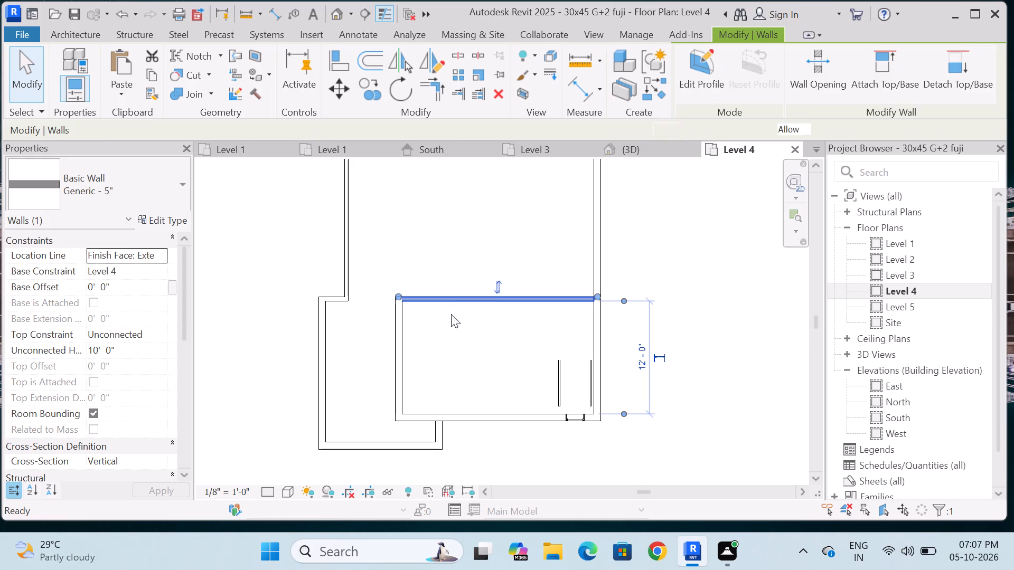
{"action": "scroll", "coordinate": [448, 442], "scroll_direction": "up", "scroll_amount": 5}
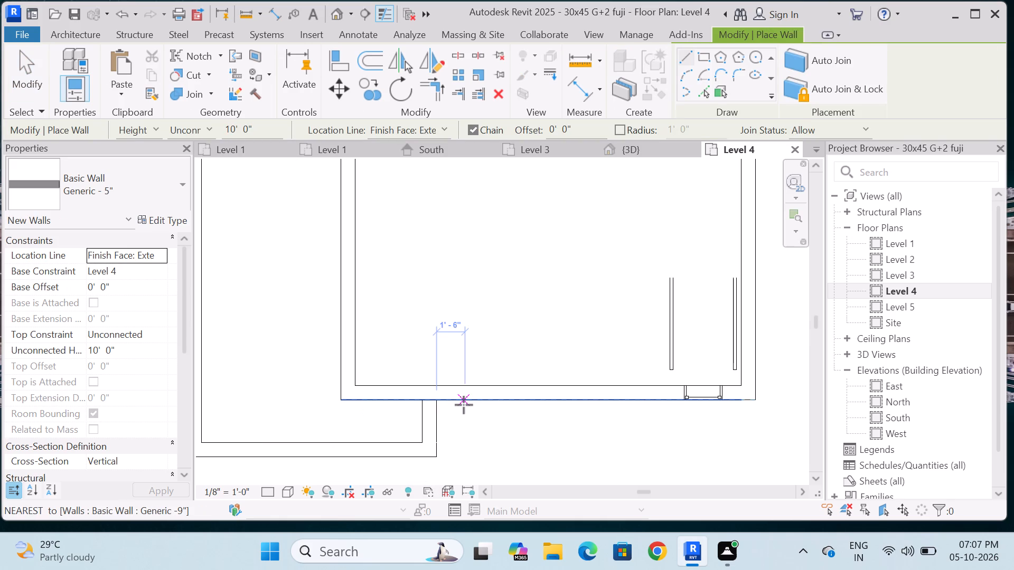
{"action": "type", "text": "5'"}
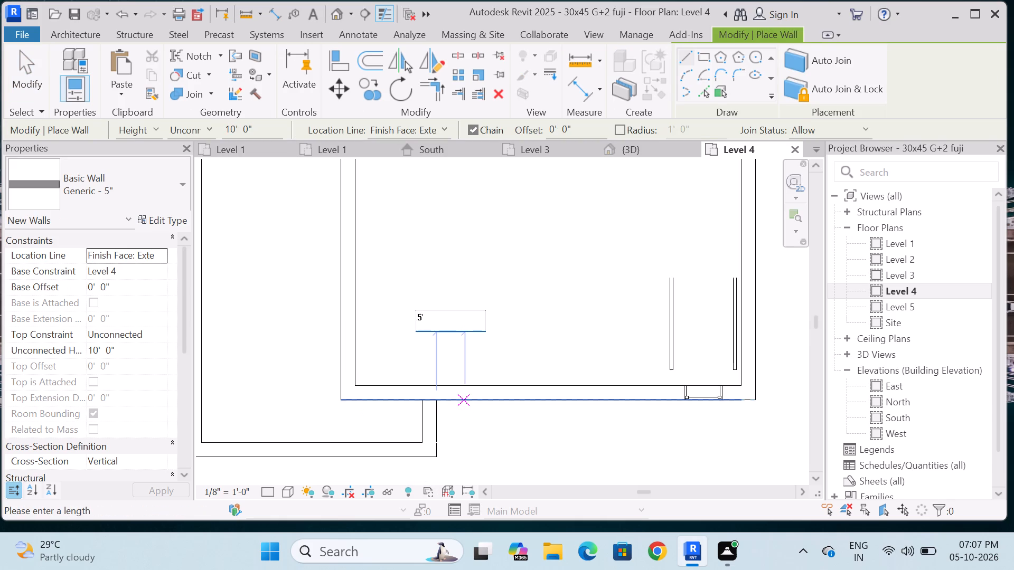
{"action": "key", "text": "4"}
{"action": "key", "text": "shift+quotedbl"}
{"action": "key", "text": "Return"}
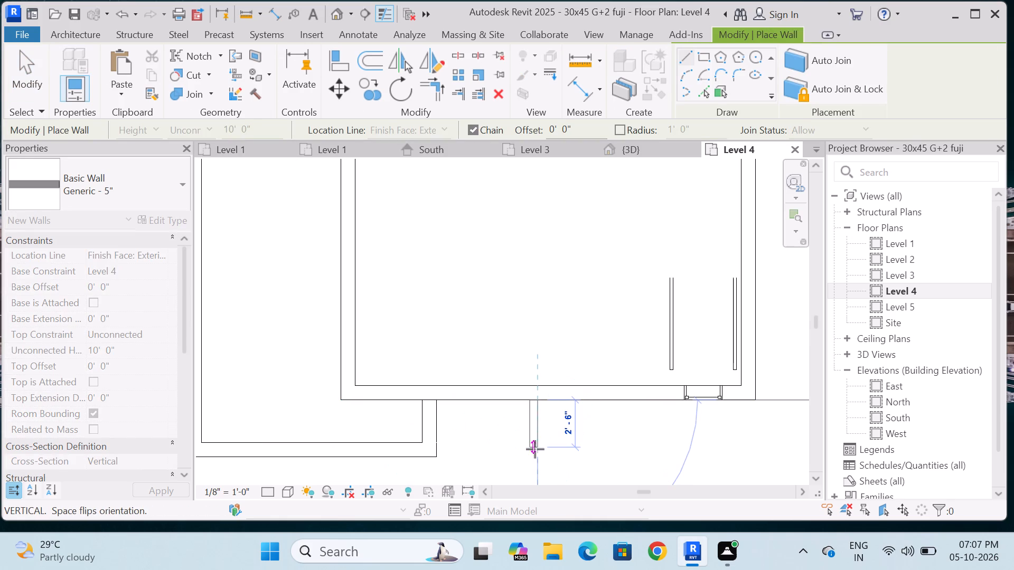
{"action": "left_click", "coordinate": [539, 458]}
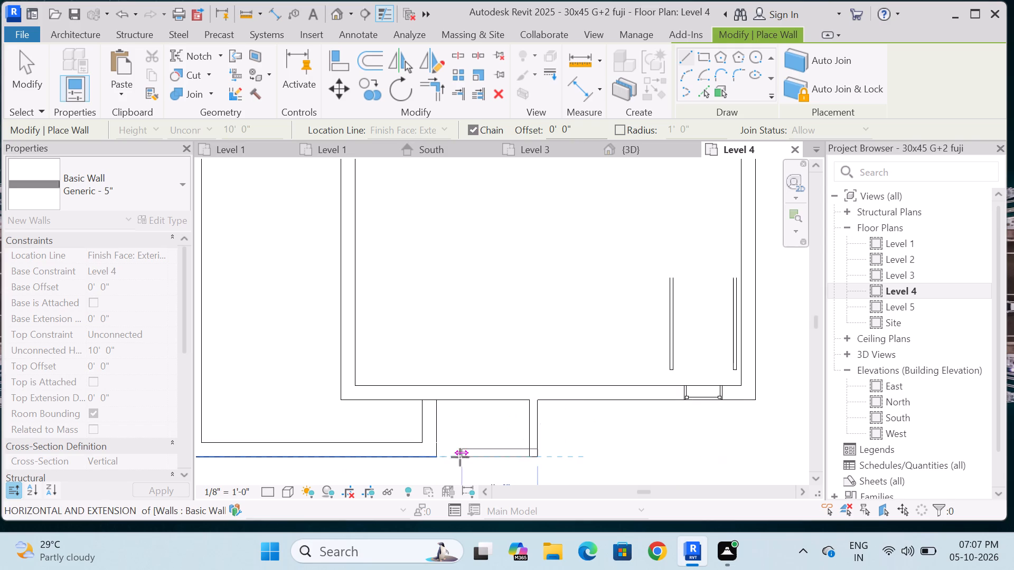
{"action": "left_click", "coordinate": [440, 461]}
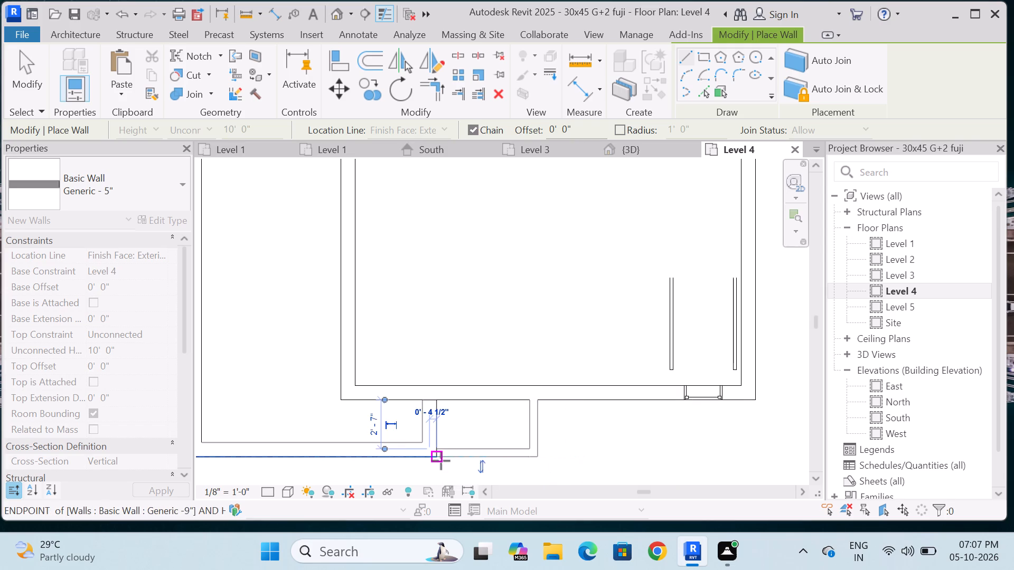
{"action": "scroll", "coordinate": [441, 460], "scroll_direction": "down", "scroll_amount": 10}
{"action": "scroll", "coordinate": [449, 458], "scroll_direction": "up", "scroll_amount": 9}
{"action": "scroll", "coordinate": [486, 440], "scroll_direction": "down", "scroll_amount": 5}
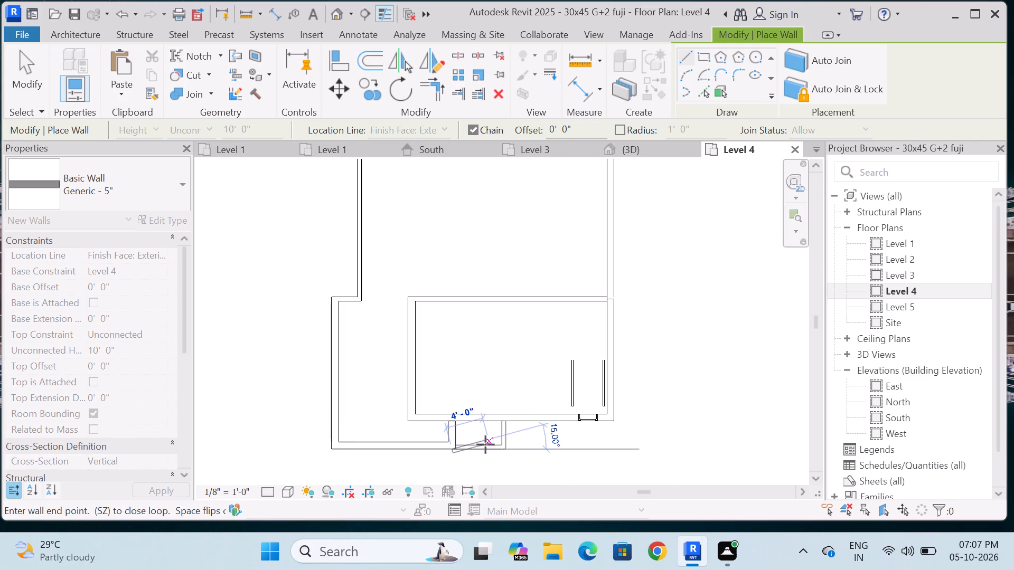
{"action": "scroll", "coordinate": [432, 459], "scroll_direction": "up", "scroll_amount": 4}
{"action": "key", "text": "Escape"}
{"action": "scroll", "coordinate": [432, 452], "scroll_direction": "down", "scroll_amount": 6}
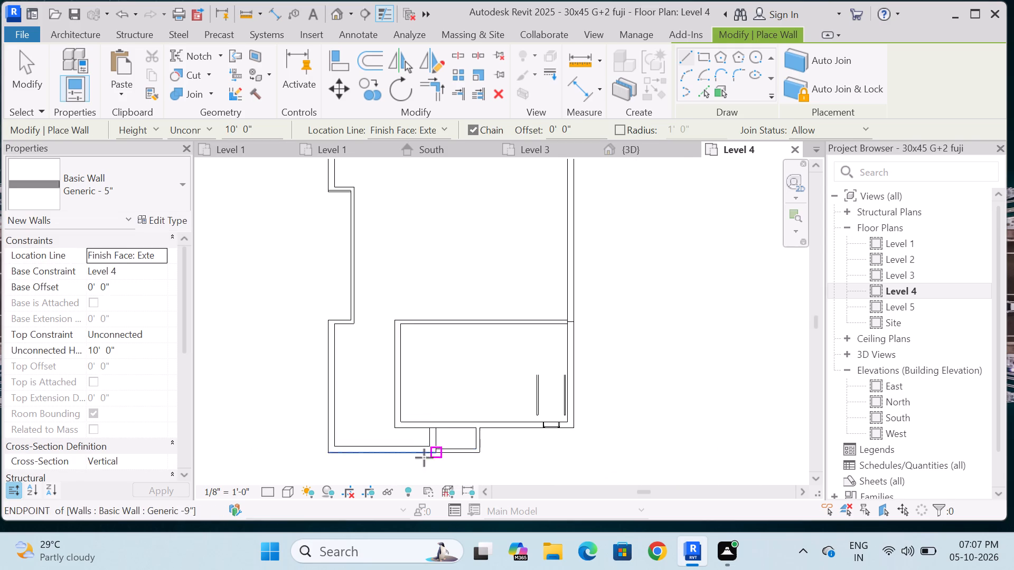
{"action": "scroll", "coordinate": [401, 460], "scroll_direction": "up", "scroll_amount": 4}
{"action": "key", "text": "Escape"}
Delete the old 9" parapet return wall between the front parapet and the stair room on Level 4.
{"action": "scroll", "coordinate": [401, 458], "scroll_direction": "up", "scroll_amount": 4}
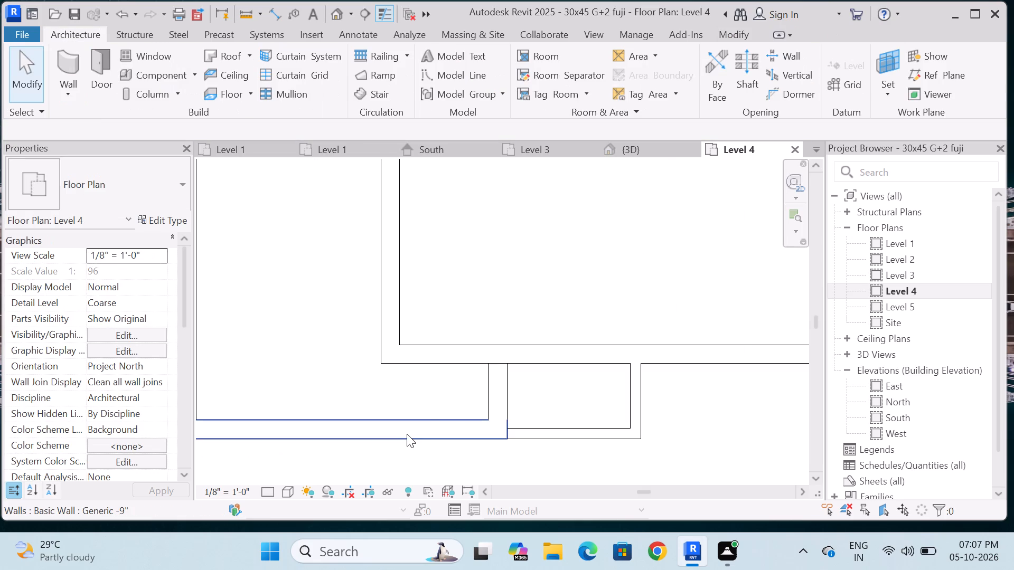
{"action": "left_click", "coordinate": [497, 383]}
{"action": "key", "text": "Delete"}
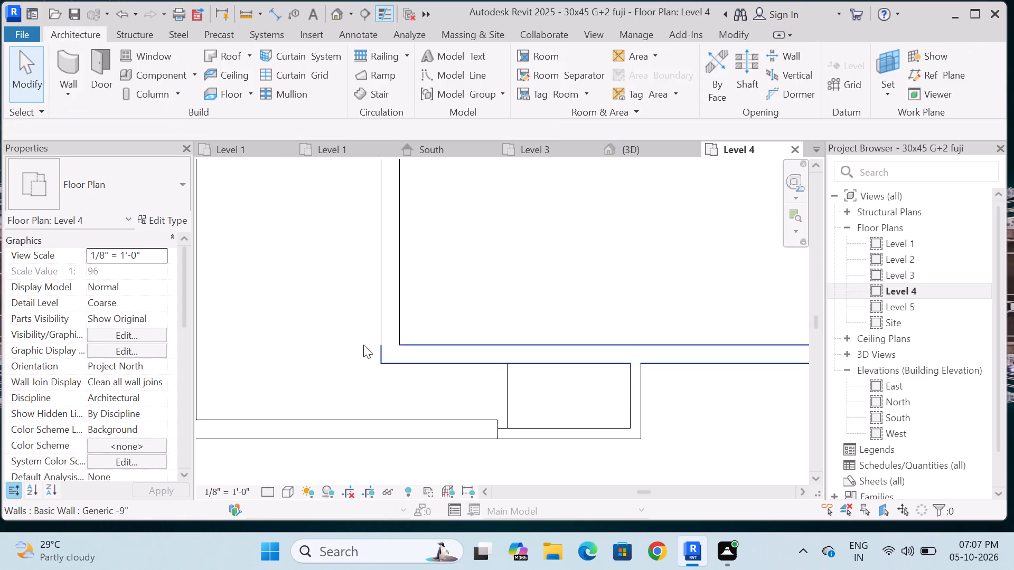
Edit the Level 4 roof footprint, moving its front return edge east to the outer face of the new 5" return wall.
{"action": "double_click", "coordinate": [336, 330]}
{"action": "left_click_drag", "start_coordinate": [502, 406], "coordinate": [539, 406]}
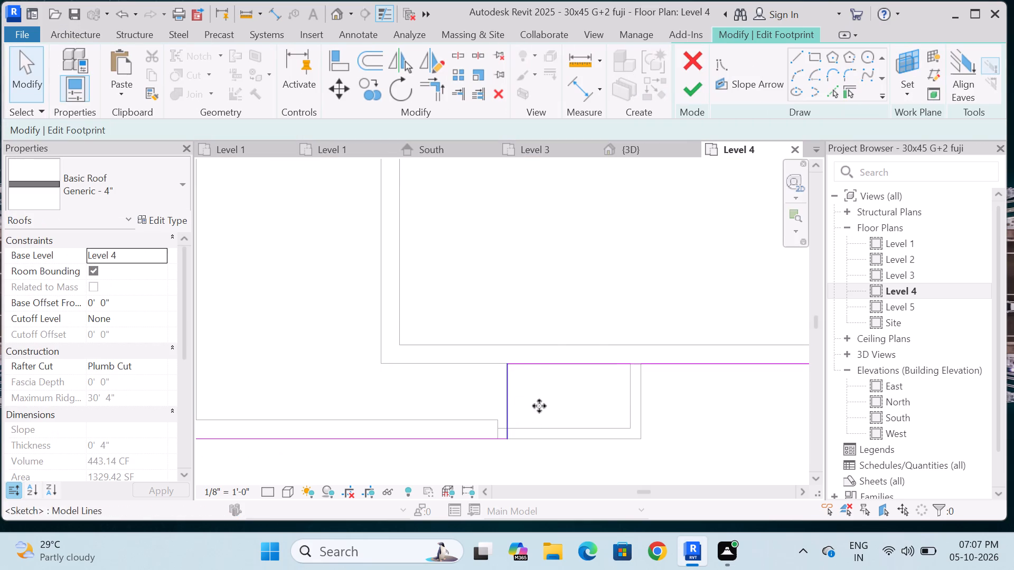
{"action": "left_click_drag", "start_coordinate": [539, 406], "coordinate": [641, 408]}
{"action": "scroll", "coordinate": [575, 399], "scroll_direction": "down", "scroll_amount": 5}
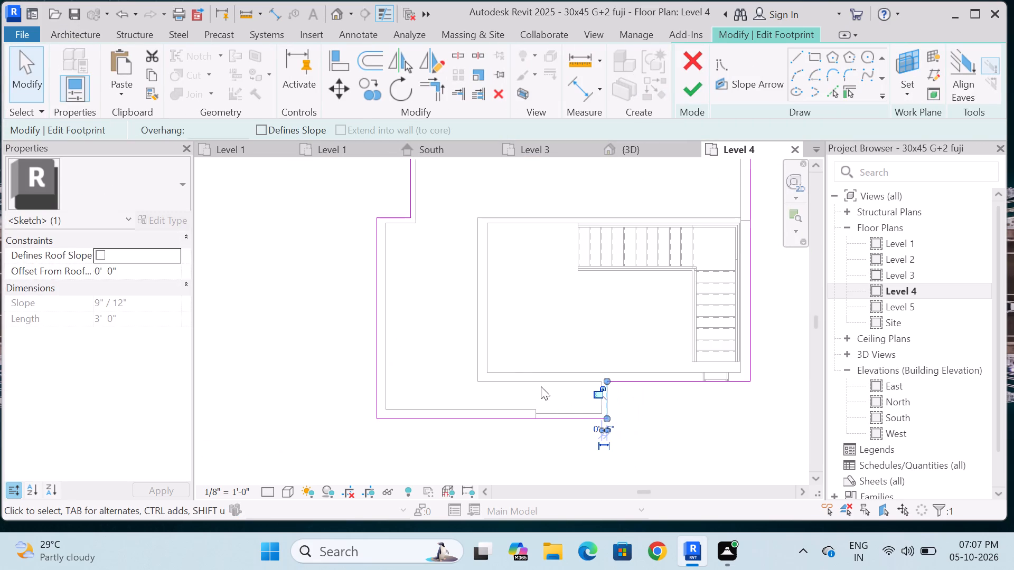
{"action": "key", "text": "Escape"}
{"action": "scroll", "coordinate": [499, 345], "scroll_direction": "down", "scroll_amount": 5}
{"action": "scroll", "coordinate": [501, 375], "scroll_direction": "up", "scroll_amount": 9}
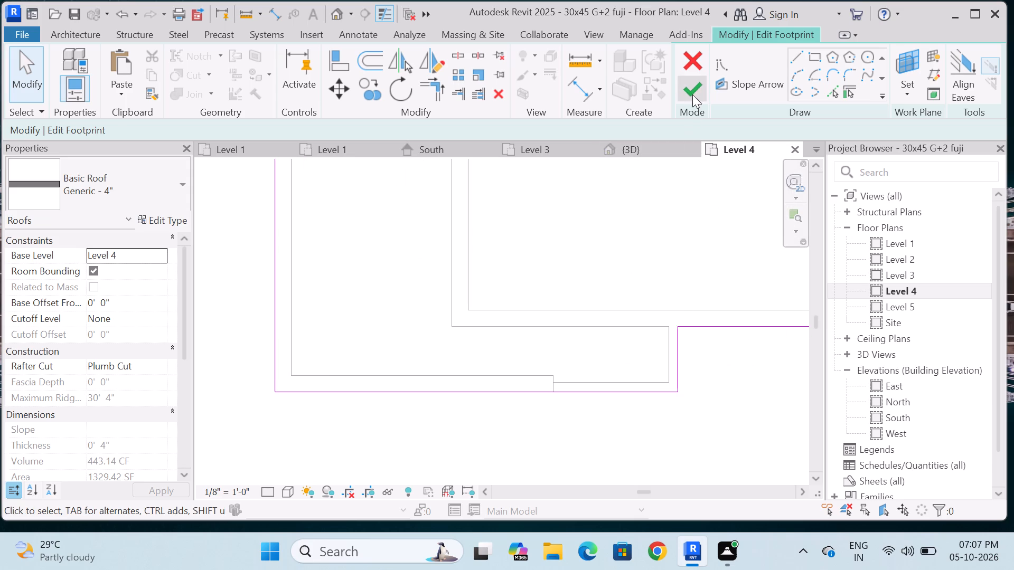
{"action": "left_click", "coordinate": [693, 88]}
{"action": "left_click", "coordinate": [633, 275]}
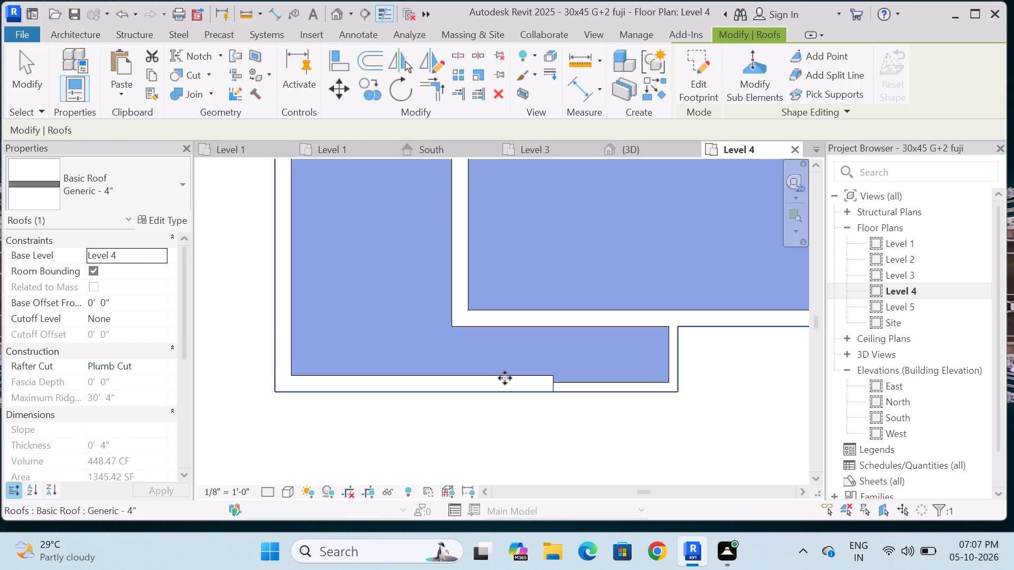
{"action": "scroll", "coordinate": [489, 399], "scroll_direction": "up", "scroll_amount": 5}
{"action": "key", "text": "Escape"}
Delete the 9" front parapet wall on Level 4.
{"action": "scroll", "coordinate": [500, 414], "scroll_direction": "down", "scroll_amount": 7}
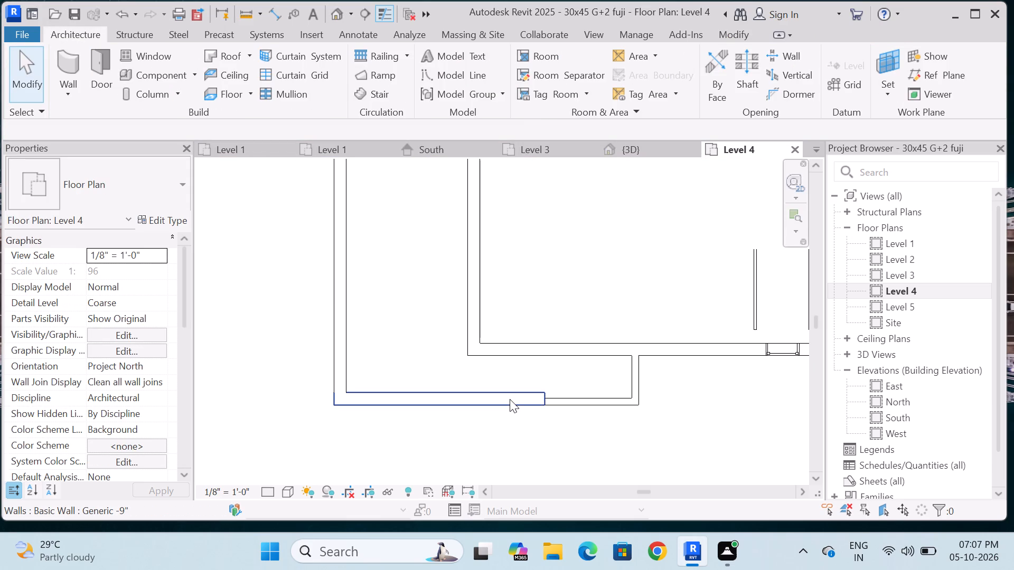
{"action": "left_click", "coordinate": [510, 399]}
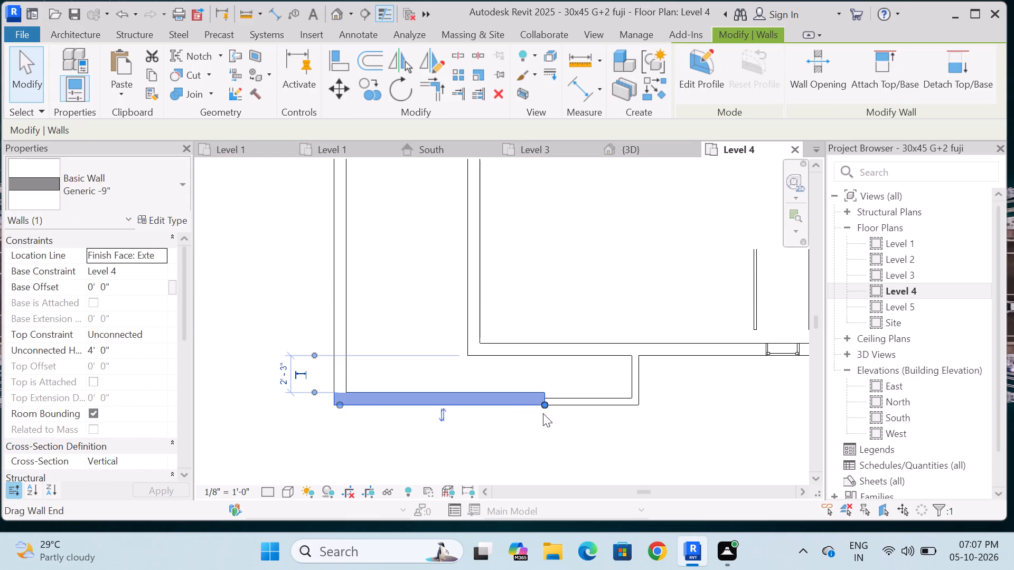
{"action": "key", "text": "Delete"}
Extend the new 5" front parapet wall west to form a corner with the west parapet wall.
{"action": "left_click", "coordinate": [561, 402]}
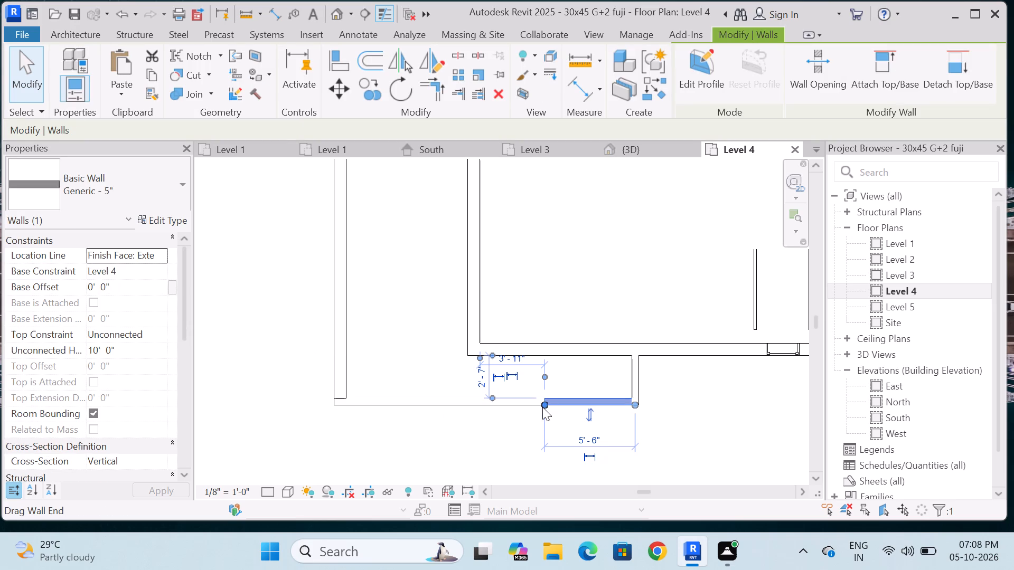
{"action": "left_click", "coordinate": [434, 101]}
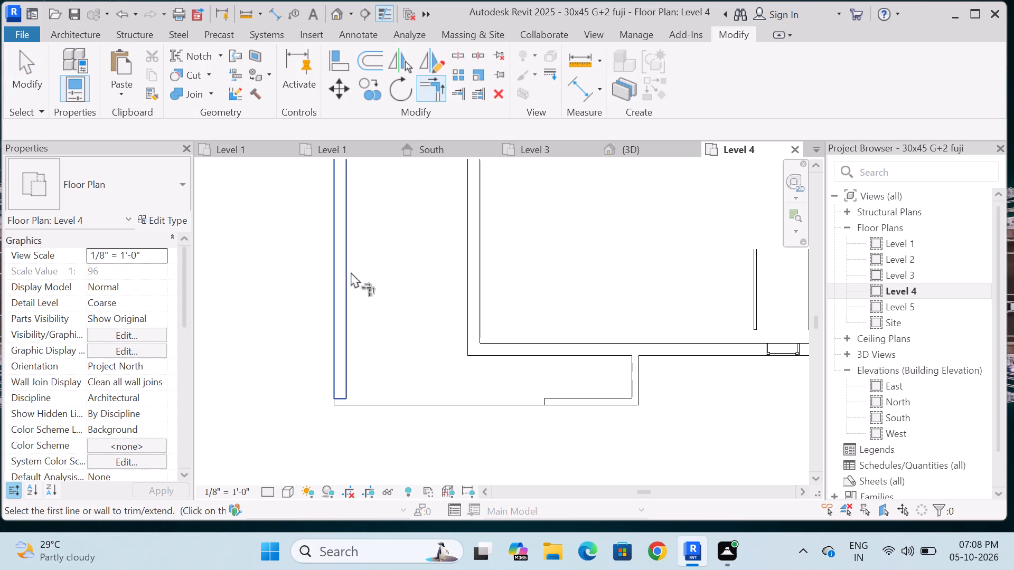
{"action": "left_click", "coordinate": [346, 275]}
{"action": "left_click", "coordinate": [558, 404]}
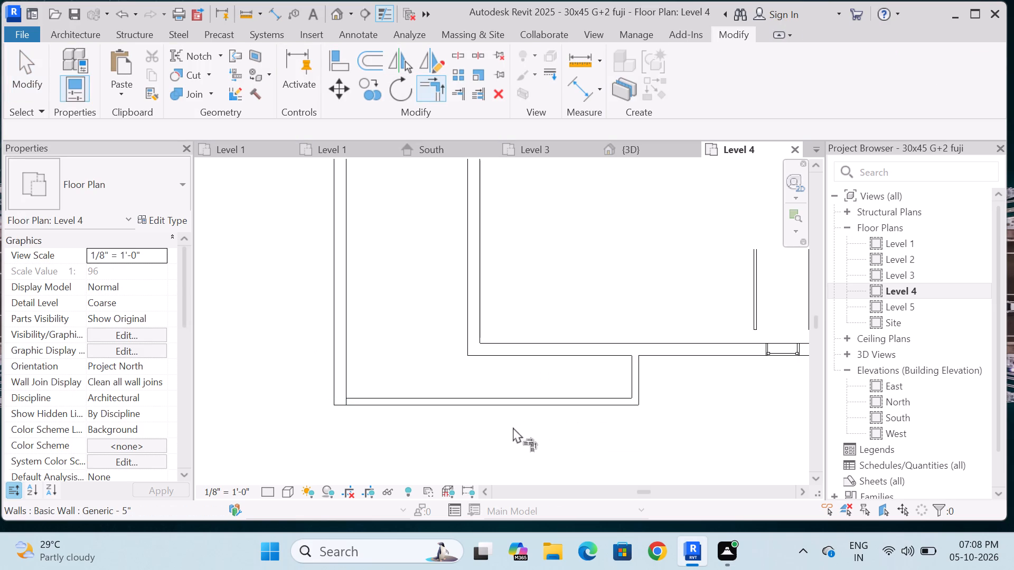
{"action": "key", "text": "Escape"}
{"action": "scroll", "coordinate": [475, 433], "scroll_direction": "down", "scroll_amount": 5}
{"action": "scroll", "coordinate": [467, 435], "scroll_direction": "up", "scroll_amount": 2}
{"action": "scroll", "coordinate": [451, 435], "scroll_direction": "down", "scroll_amount": 4}
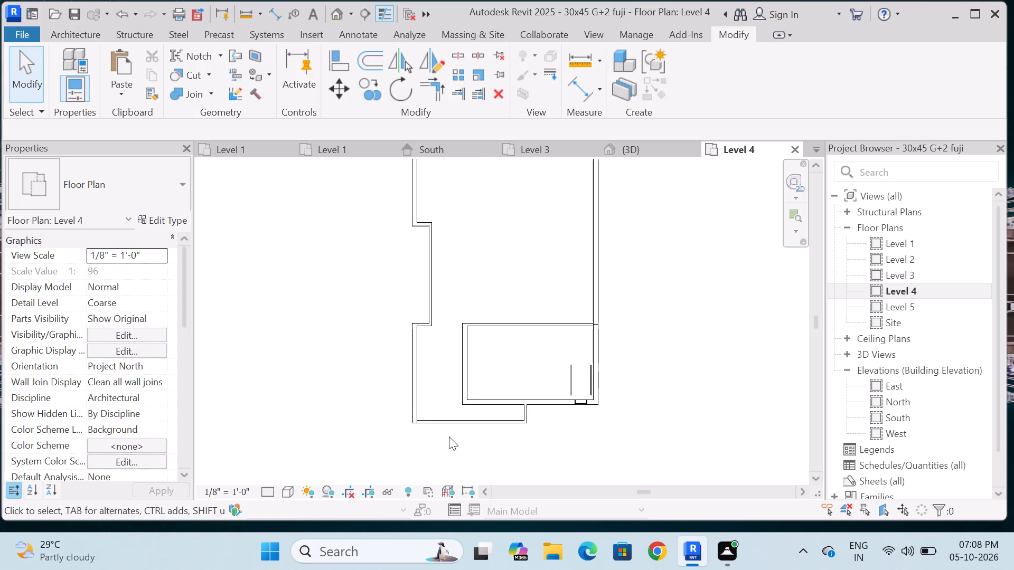
Look through the open plan, elevation and 3D views, closing unneeded ones, and bring up the fuji model's 3D view.
{"action": "left_click", "coordinate": [259, 151]}
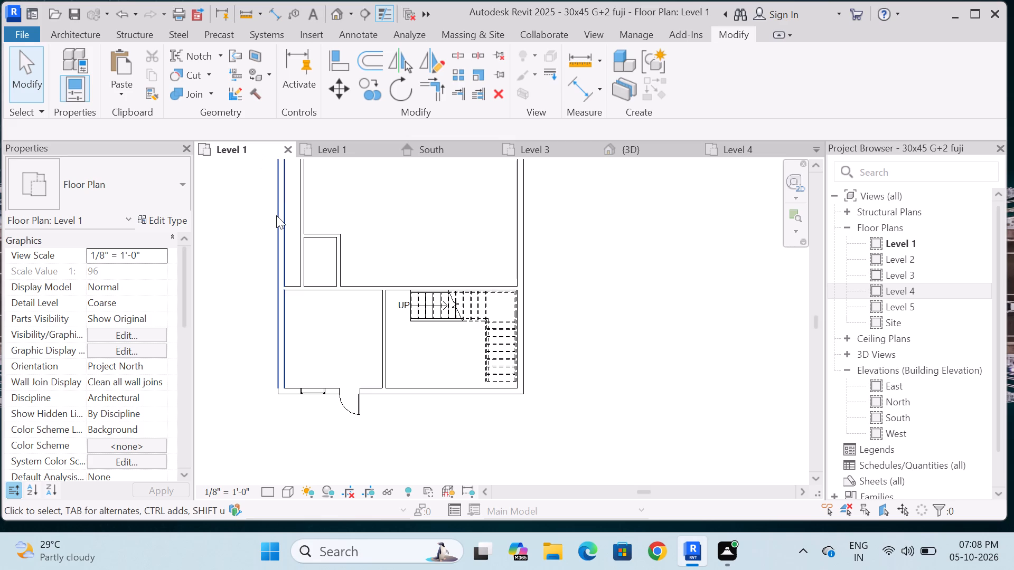
{"action": "scroll", "coordinate": [536, 319], "scroll_direction": "down", "scroll_amount": 4}
{"action": "scroll", "coordinate": [395, 356], "scroll_direction": "up", "scroll_amount": 4}
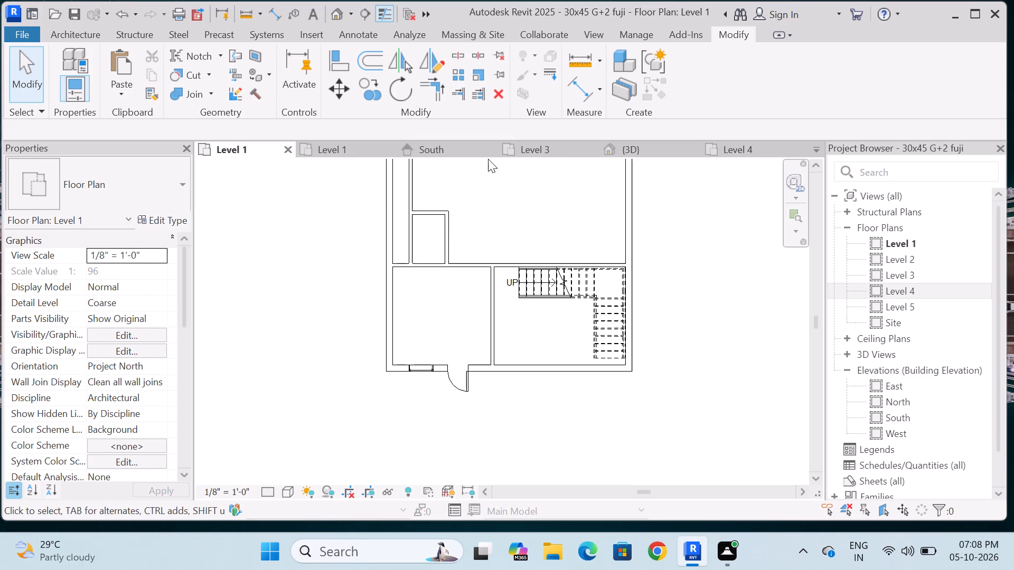
{"action": "left_click", "coordinate": [617, 151]}
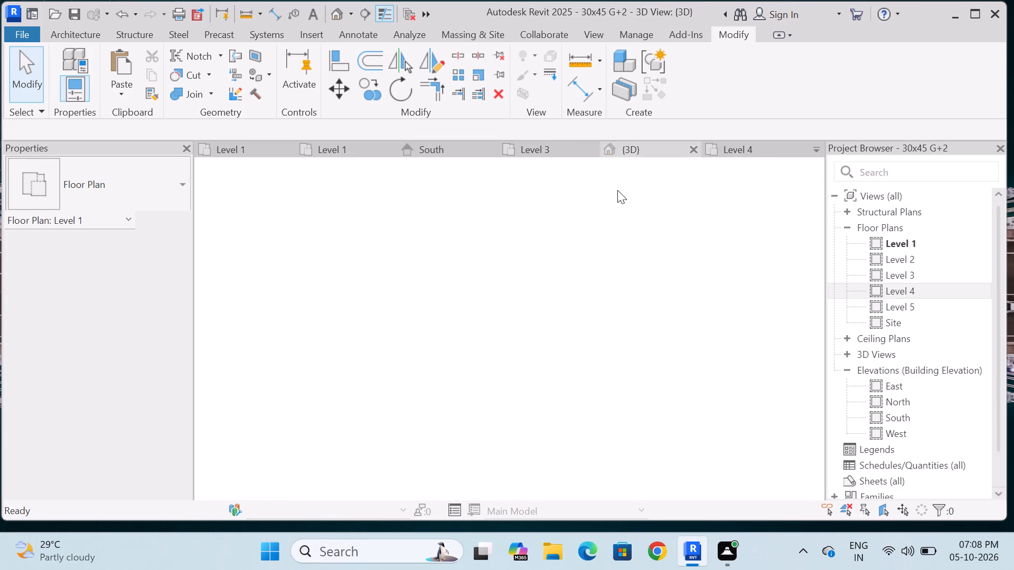
{"action": "left_click", "coordinate": [765, 153]}
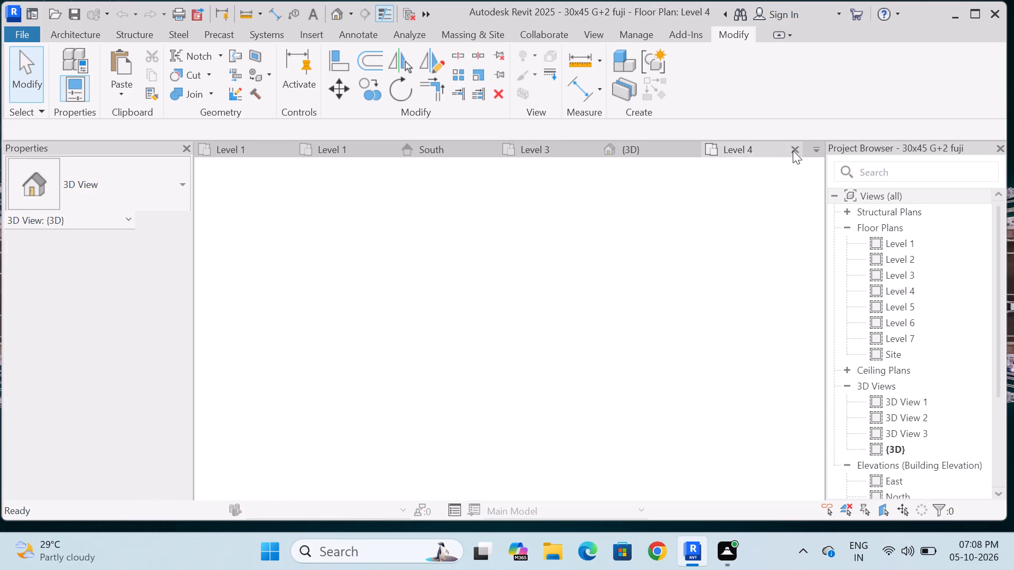
{"action": "left_click", "coordinate": [793, 150]}
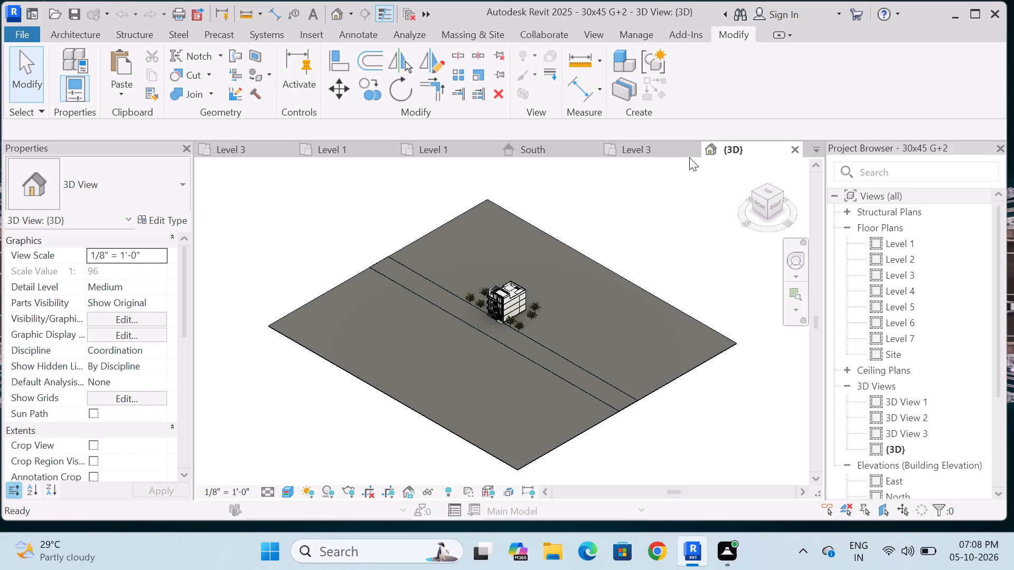
{"action": "left_click", "coordinate": [694, 146]}
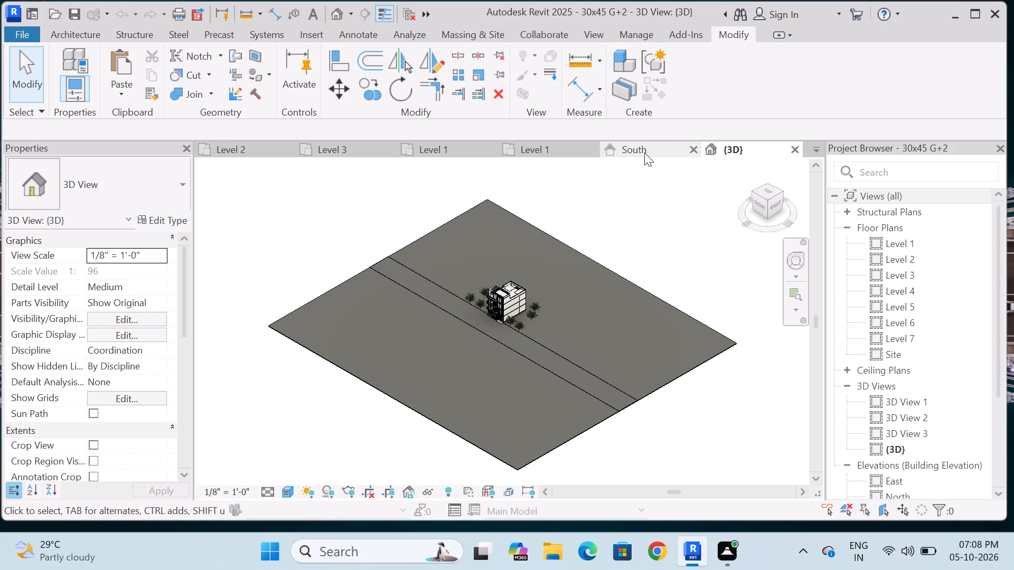
{"action": "left_click", "coordinate": [645, 153]}
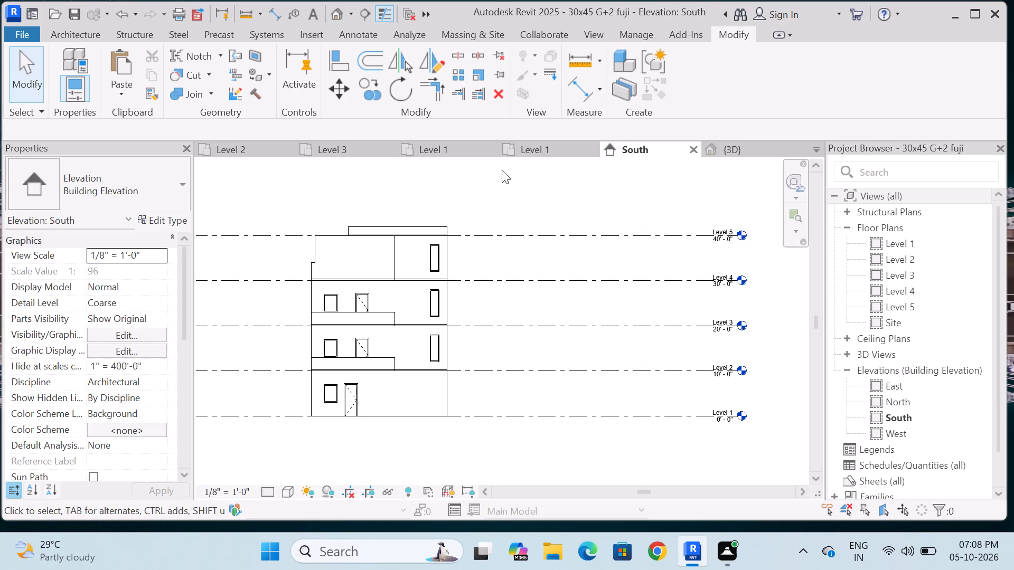
{"action": "left_click", "coordinate": [536, 147]}
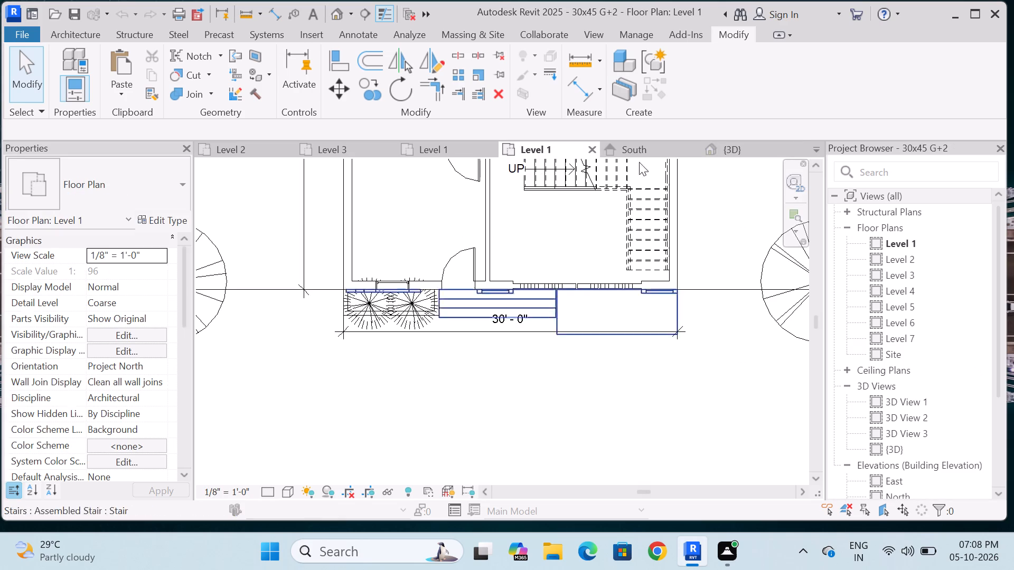
{"action": "left_click", "coordinate": [727, 145]}
{"action": "scroll", "coordinate": [503, 320], "scroll_direction": "up", "scroll_amount": 5}
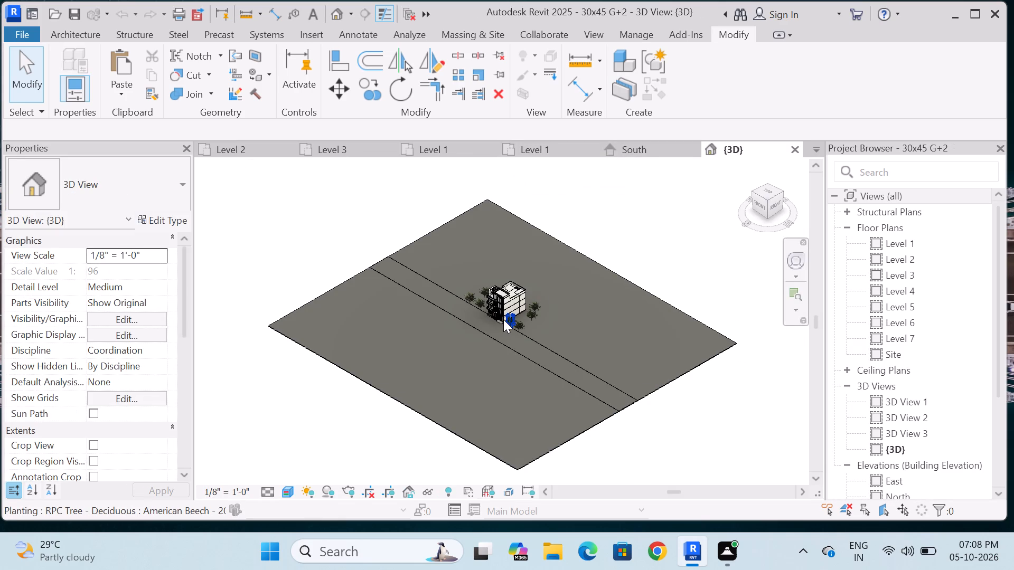
{"action": "scroll", "coordinate": [503, 319], "scroll_direction": "up", "scroll_amount": 7}
{"action": "left_click", "coordinate": [241, 147]}
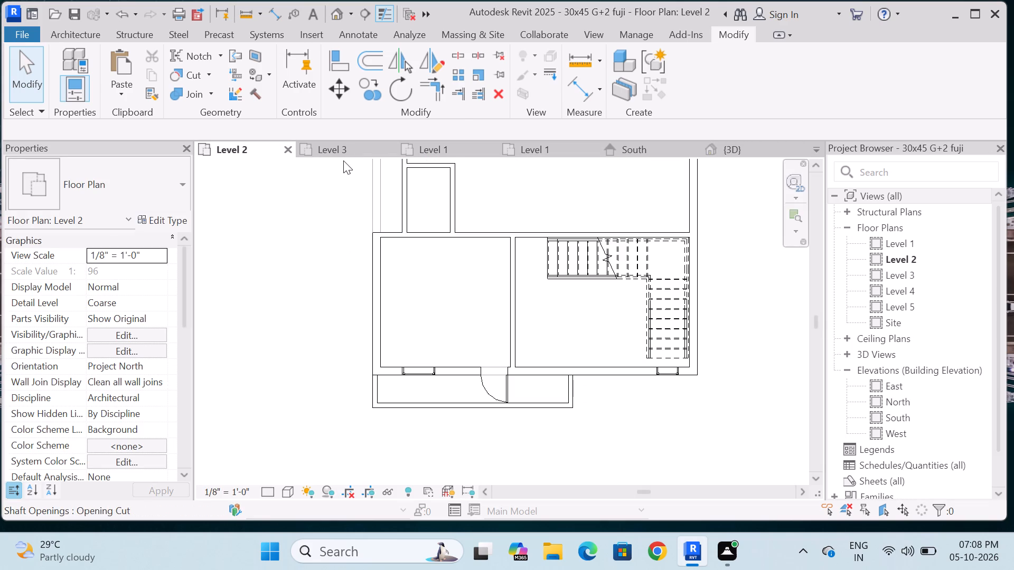
{"action": "left_click", "coordinate": [341, 155]}
{"action": "left_click", "coordinate": [341, 15]}
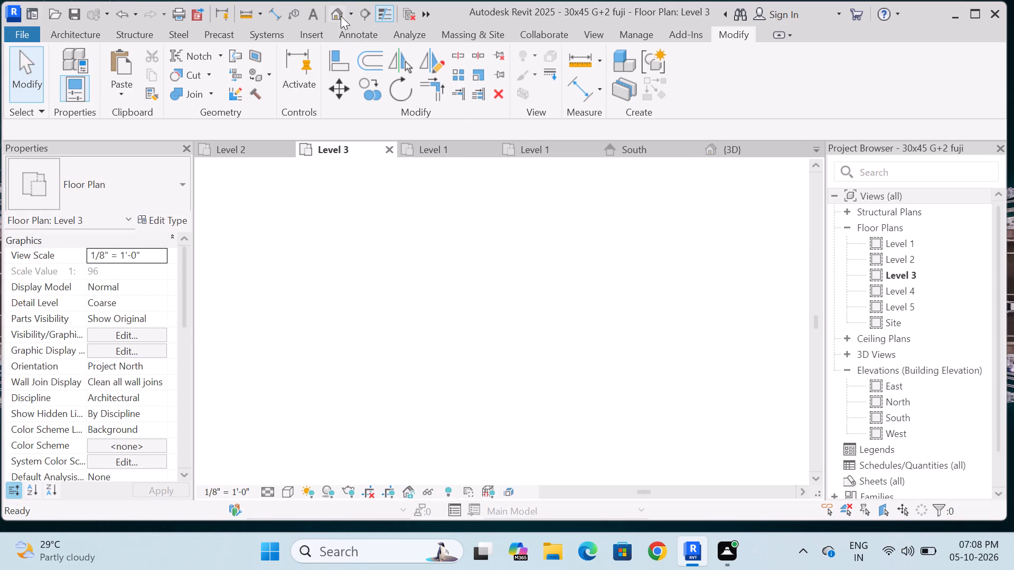
{"action": "scroll", "coordinate": [496, 227], "scroll_direction": "down", "scroll_amount": 4}
{"action": "scroll", "coordinate": [463, 220], "scroll_direction": "up", "scroll_amount": 4}
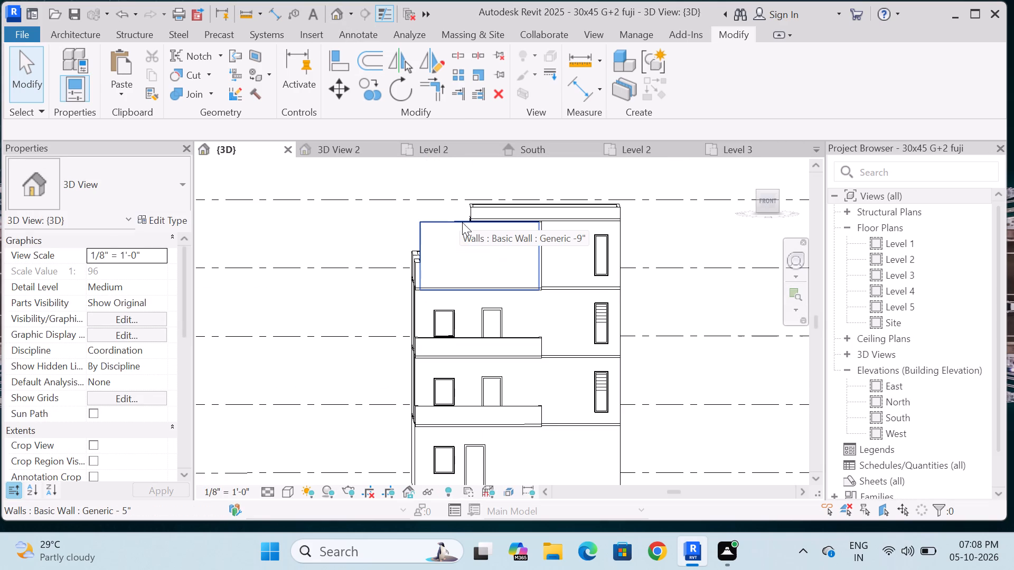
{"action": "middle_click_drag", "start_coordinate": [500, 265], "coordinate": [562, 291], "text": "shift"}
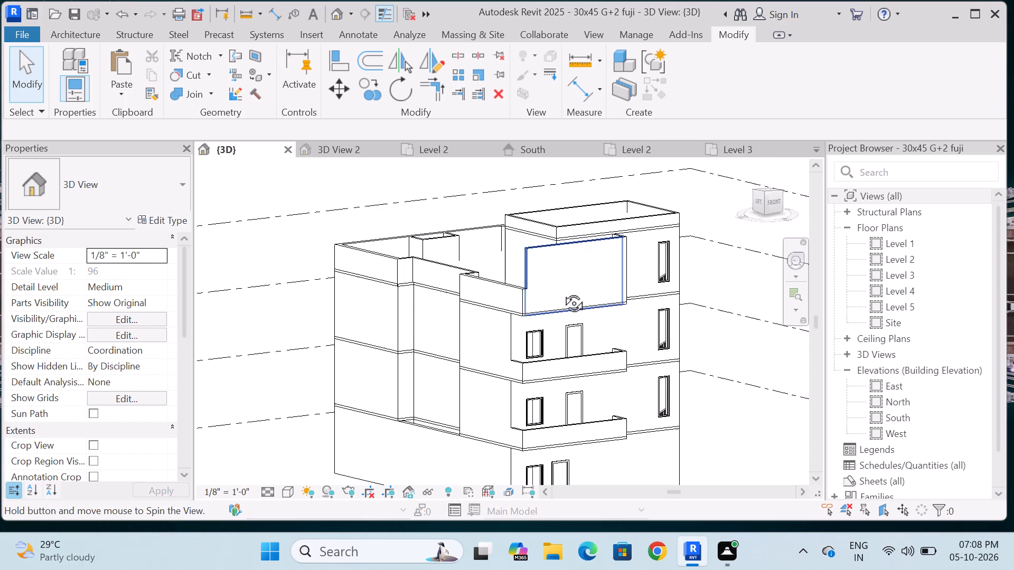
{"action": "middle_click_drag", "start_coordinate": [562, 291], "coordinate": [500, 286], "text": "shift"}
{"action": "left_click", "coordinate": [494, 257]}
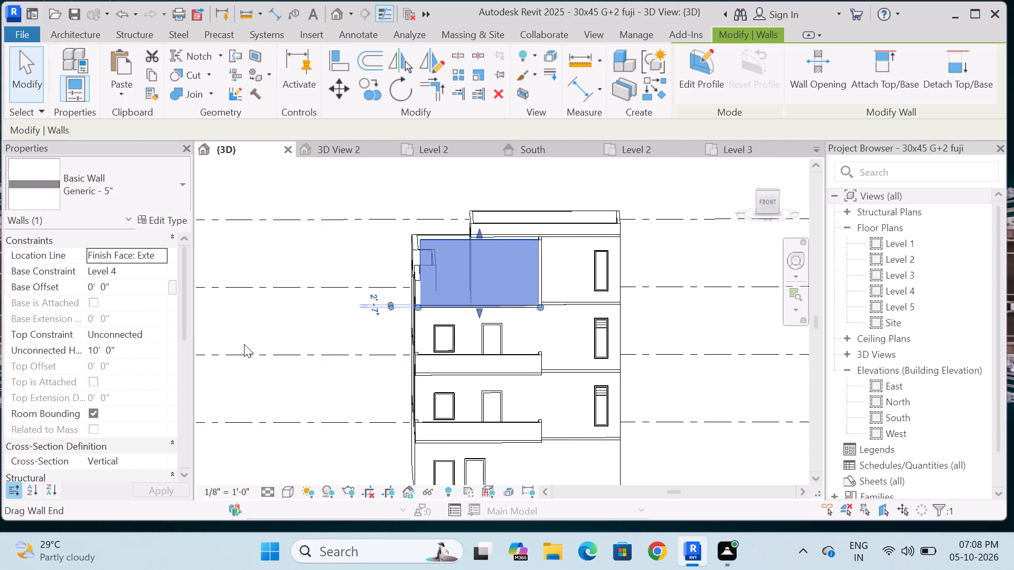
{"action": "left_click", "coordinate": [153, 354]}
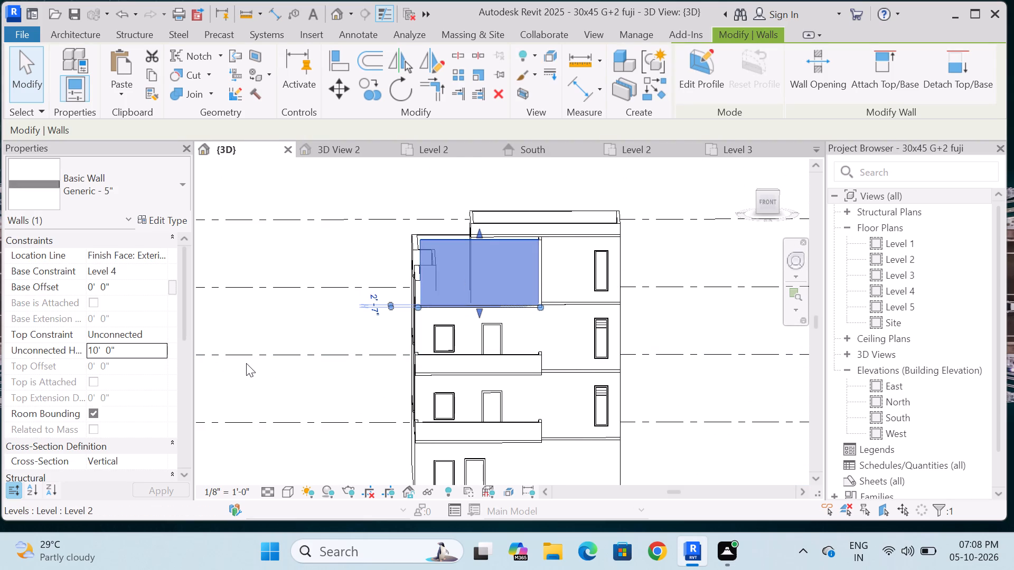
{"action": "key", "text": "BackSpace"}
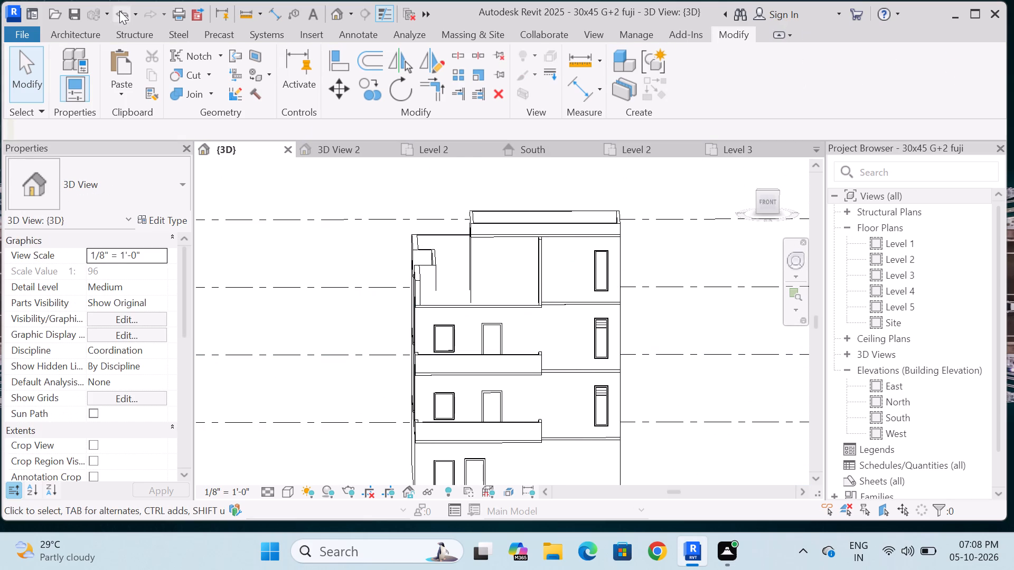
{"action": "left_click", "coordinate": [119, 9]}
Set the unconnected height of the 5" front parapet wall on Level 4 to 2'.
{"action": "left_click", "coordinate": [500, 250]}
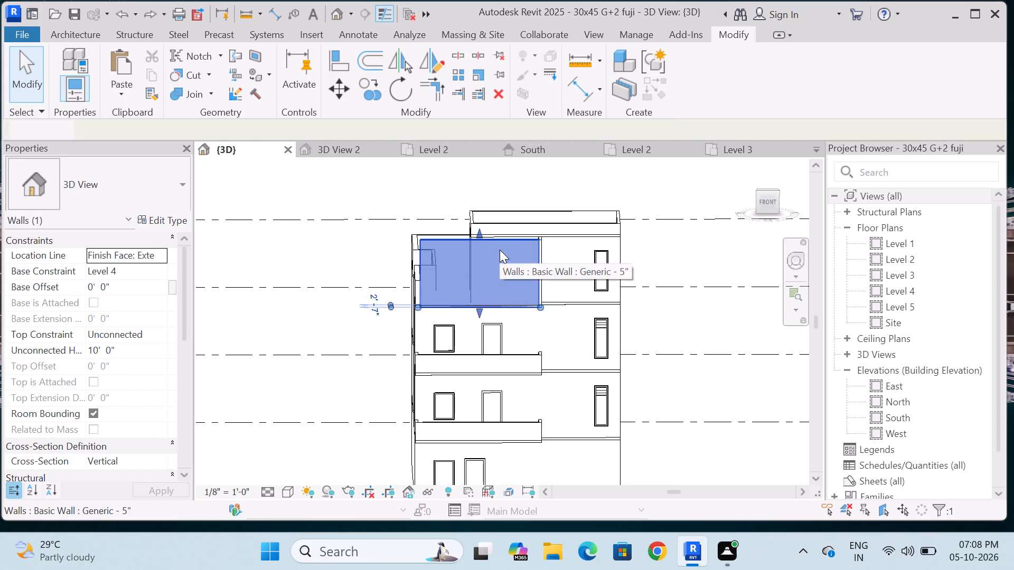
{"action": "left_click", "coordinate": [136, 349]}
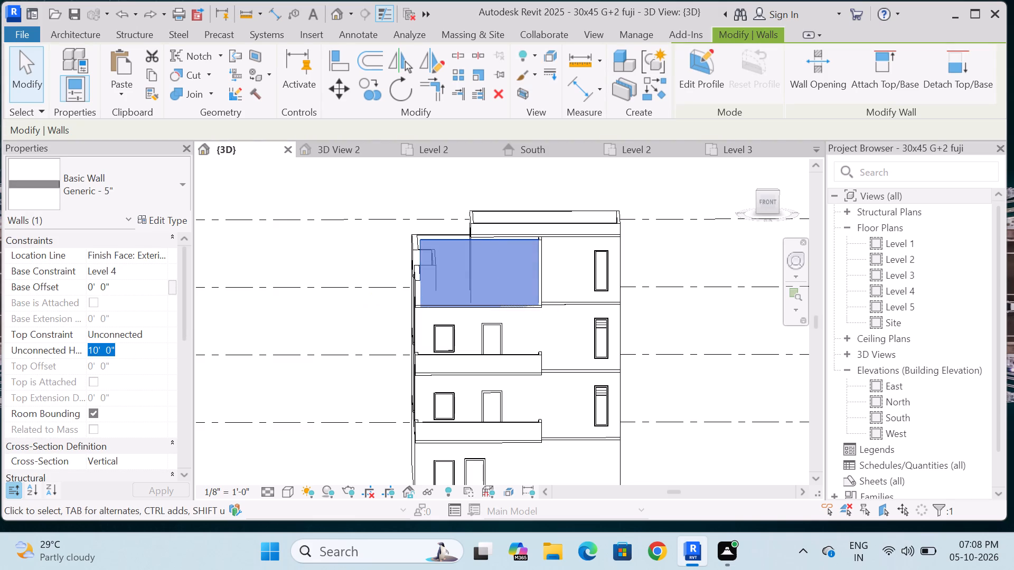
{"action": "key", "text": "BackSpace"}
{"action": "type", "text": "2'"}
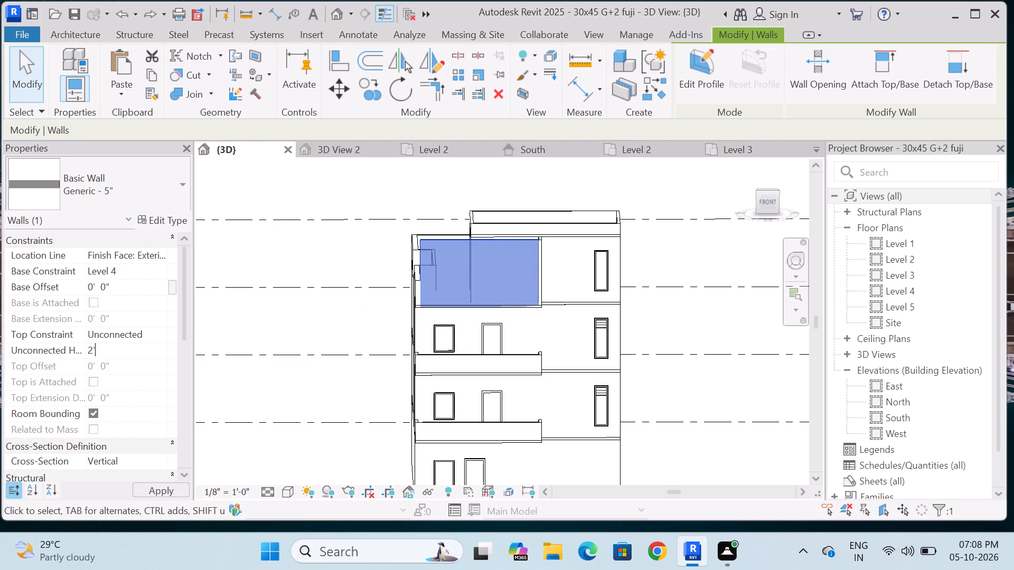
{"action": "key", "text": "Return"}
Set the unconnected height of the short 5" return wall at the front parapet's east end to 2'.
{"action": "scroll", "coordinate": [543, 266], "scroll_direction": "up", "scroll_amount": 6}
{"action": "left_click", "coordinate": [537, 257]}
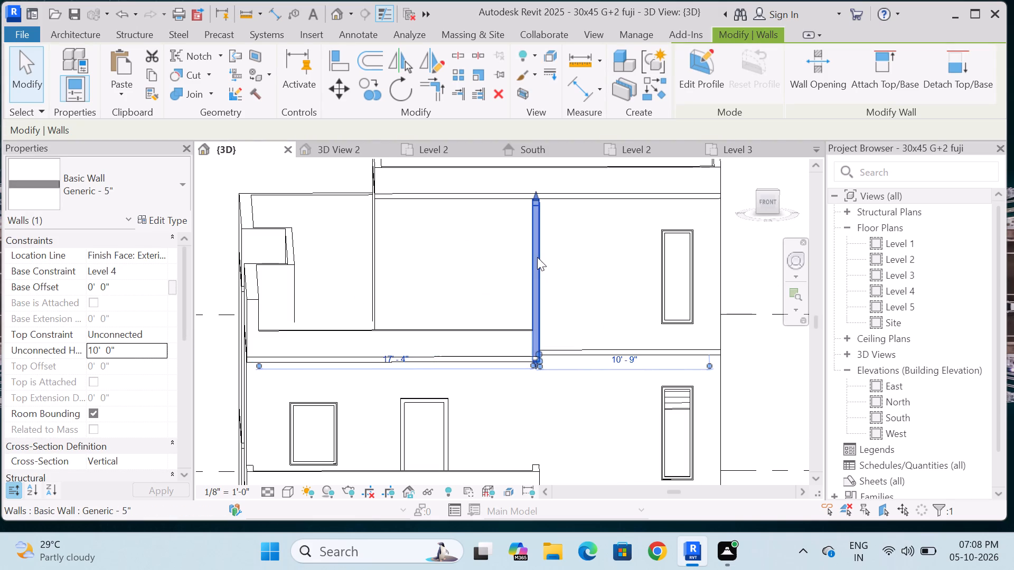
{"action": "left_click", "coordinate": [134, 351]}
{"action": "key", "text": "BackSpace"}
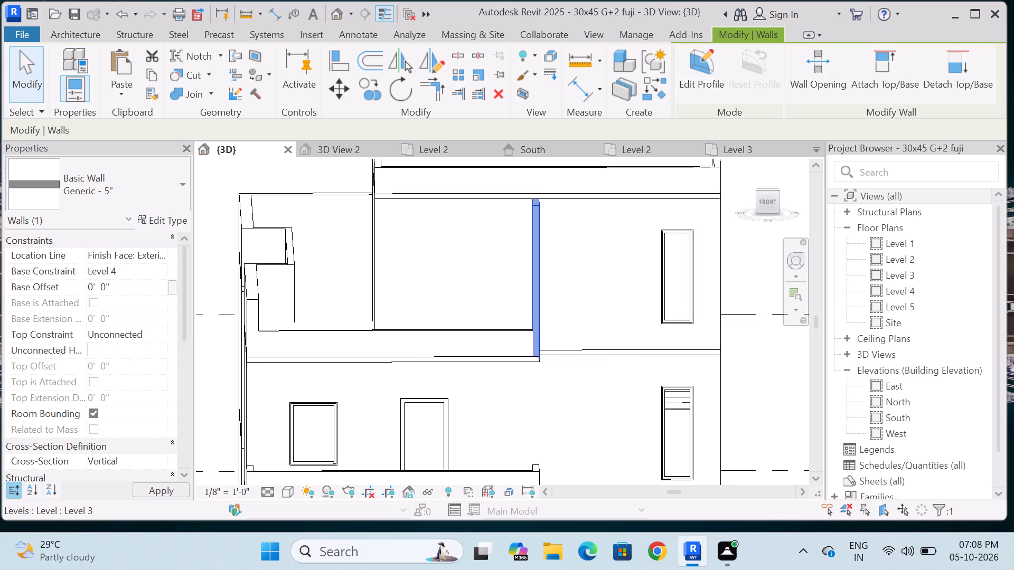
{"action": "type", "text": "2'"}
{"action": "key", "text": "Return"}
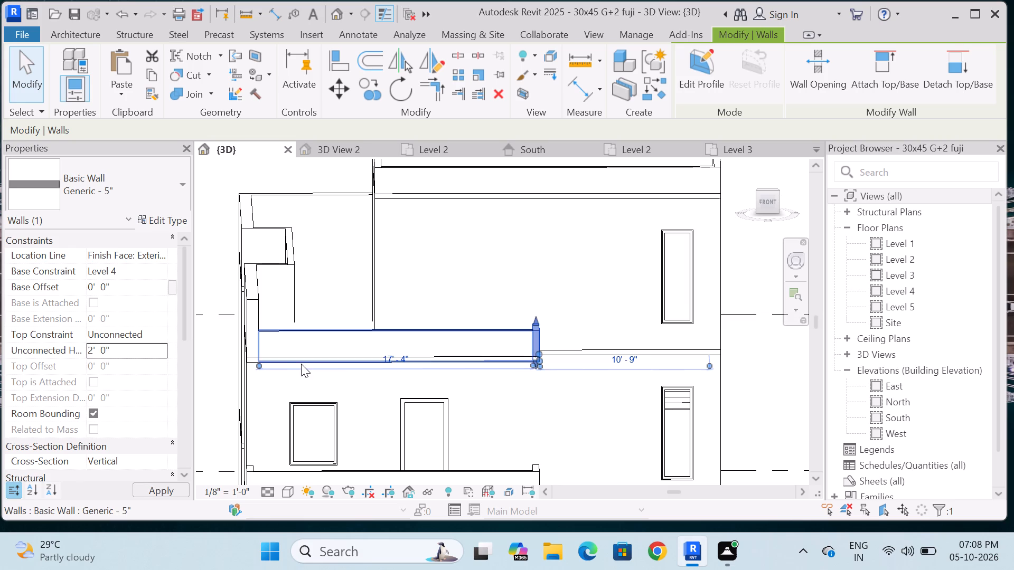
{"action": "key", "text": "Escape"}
Examine the Level 4 parapet against the front balconies and stair room from several angles in 3D.
{"action": "scroll", "coordinate": [329, 304], "scroll_direction": "down", "scroll_amount": 7}
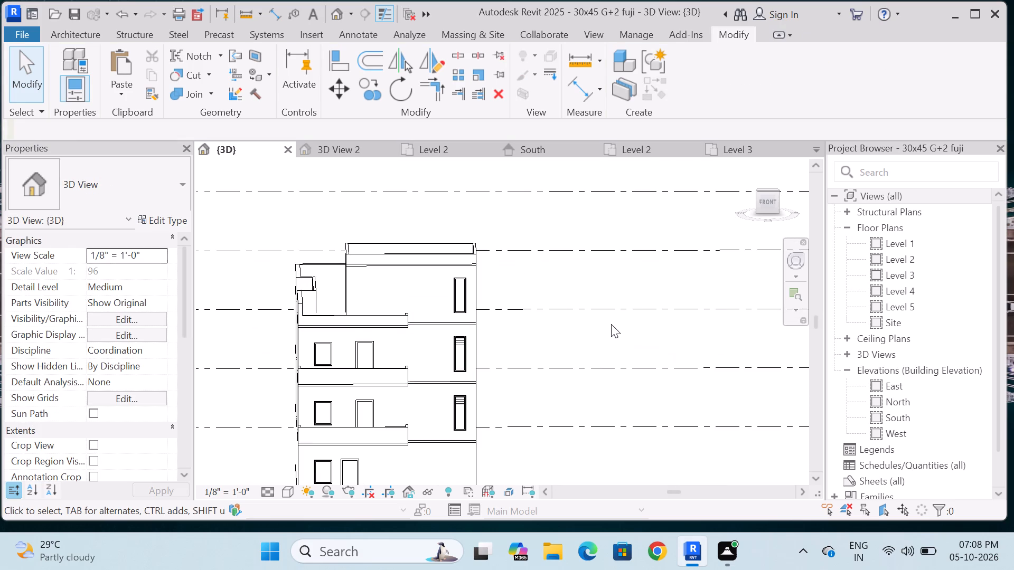
{"action": "scroll", "coordinate": [567, 315], "scroll_direction": "down", "scroll_amount": 2}
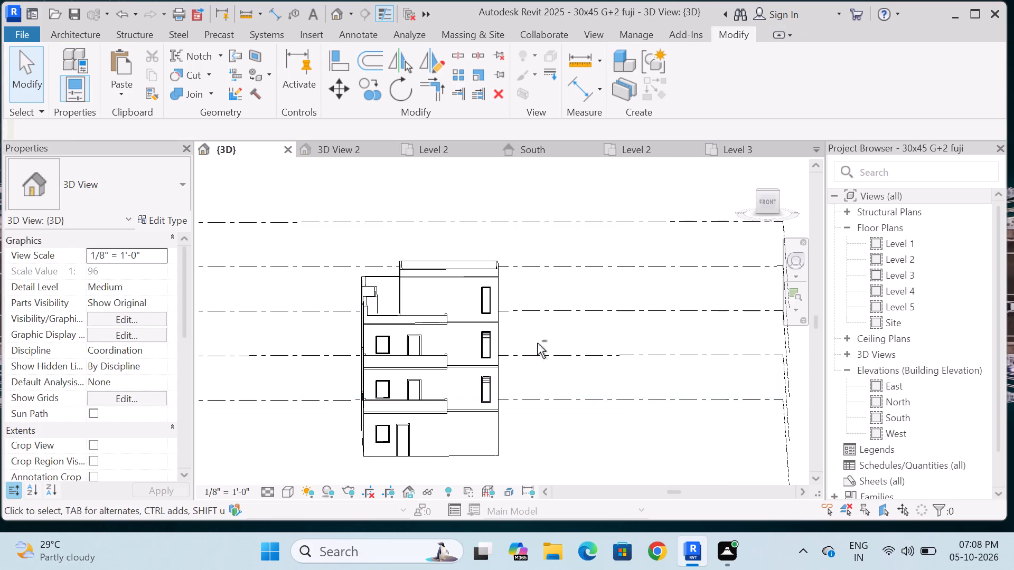
{"action": "scroll", "coordinate": [585, 336], "scroll_direction": "down", "scroll_amount": 2}
{"action": "middle_click_drag", "start_coordinate": [562, 347], "coordinate": [482, 355], "text": "shift"}
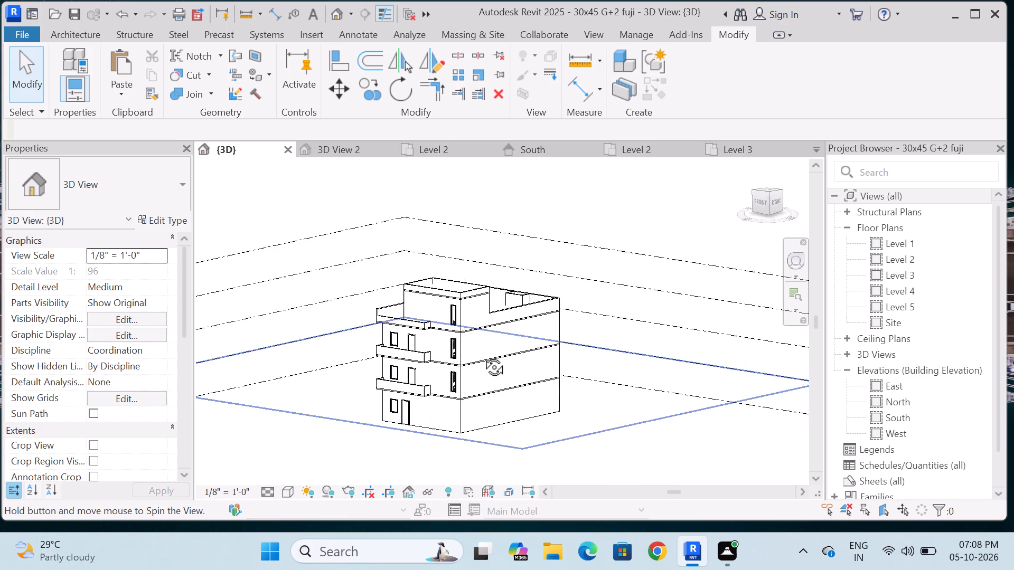
{"action": "middle_click_drag", "start_coordinate": [482, 355], "coordinate": [647, 350], "text": "shift"}
{"action": "scroll", "coordinate": [549, 307], "scroll_direction": "up", "scroll_amount": 5}
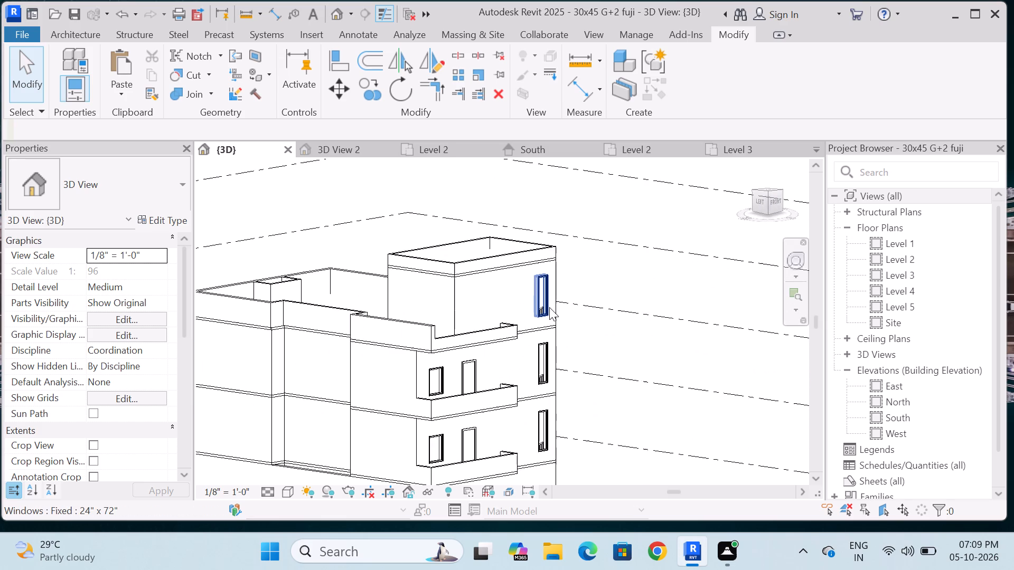
{"action": "scroll", "coordinate": [557, 313], "scroll_direction": "down", "scroll_amount": 3}
{"action": "middle_click_drag", "start_coordinate": [617, 340], "coordinate": [540, 323], "text": "shift"}
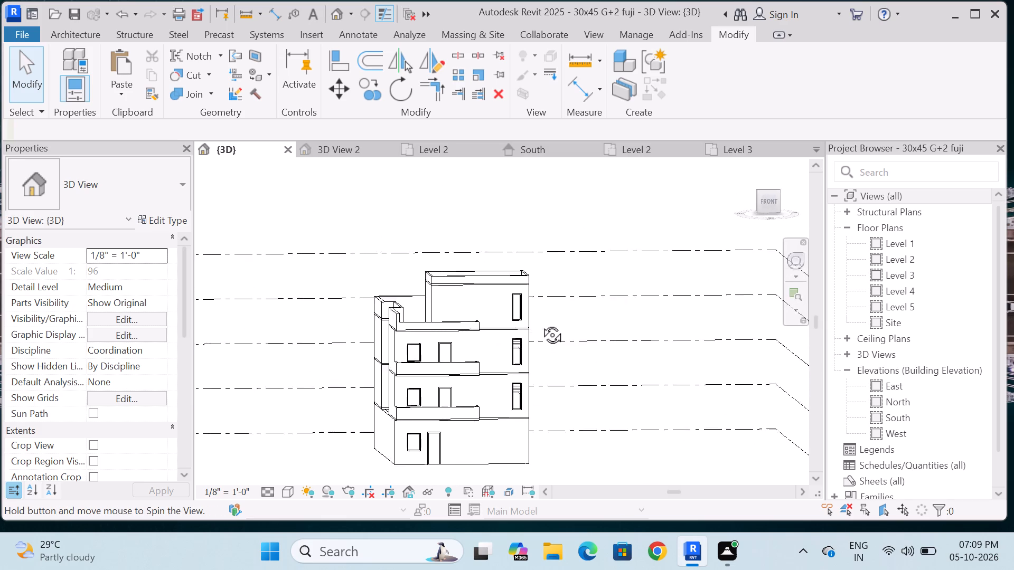
{"action": "middle_click_drag", "start_coordinate": [540, 323], "coordinate": [539, 321], "text": "shift"}
Set the unconnected height of the 5" front parapet wall on Level 4 to 4'.
{"action": "scroll", "coordinate": [411, 323], "scroll_direction": "up", "scroll_amount": 4}
{"action": "left_click", "coordinate": [430, 323]}
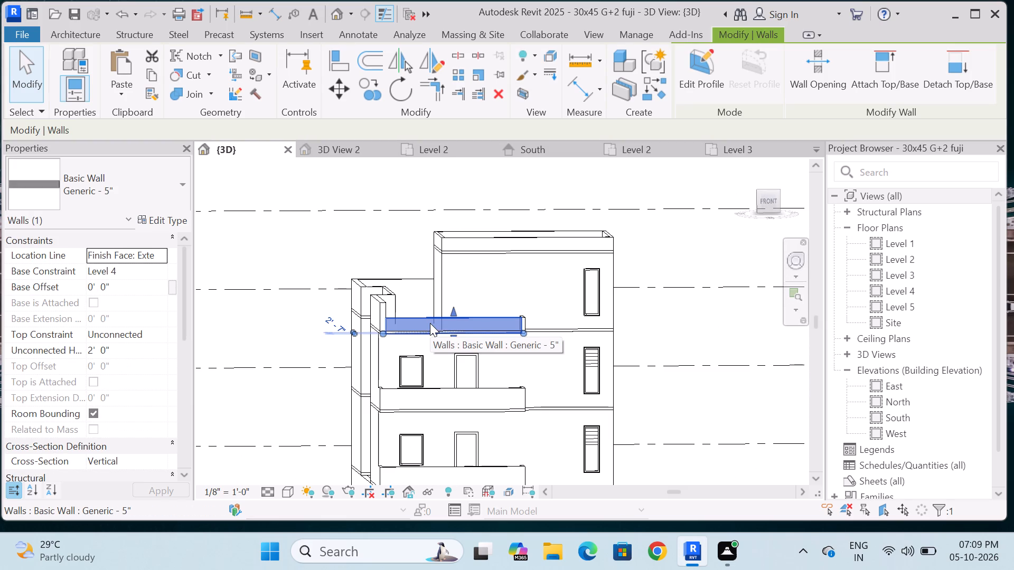
{"action": "left_click", "coordinate": [120, 349]}
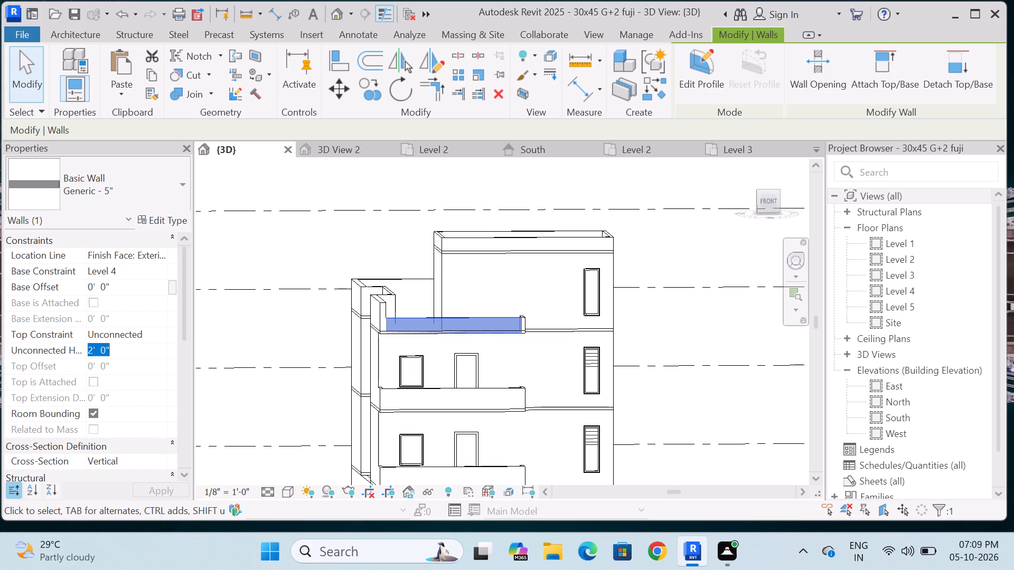
{"action": "key", "text": "BackSpace"}
{"action": "type", "text": "4'"}
{"action": "key", "text": "Return"}
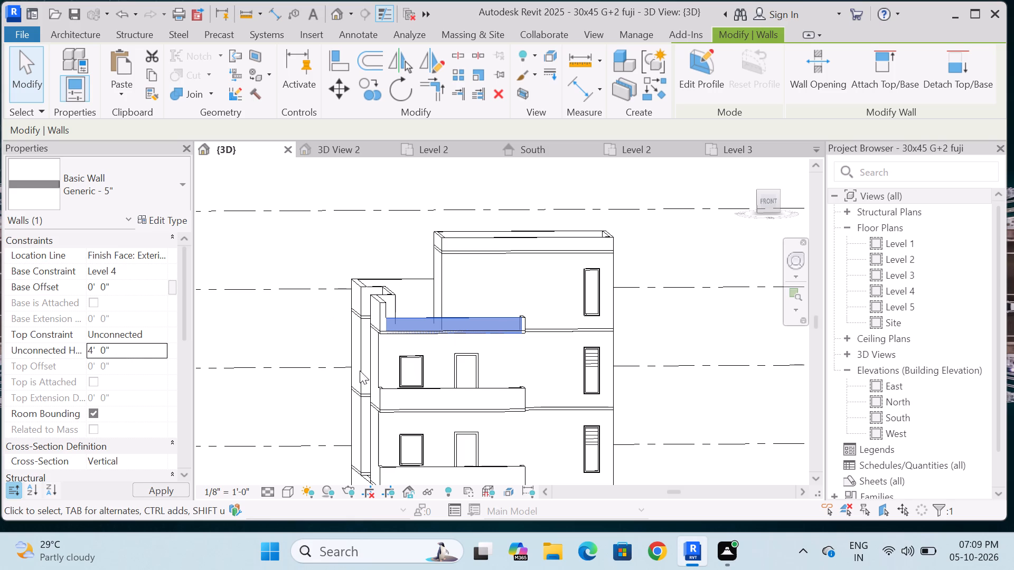
{"action": "scroll", "coordinate": [548, 330], "scroll_direction": "up", "scroll_amount": 5}
{"action": "scroll", "coordinate": [557, 372], "scroll_direction": "down", "scroll_amount": 1}
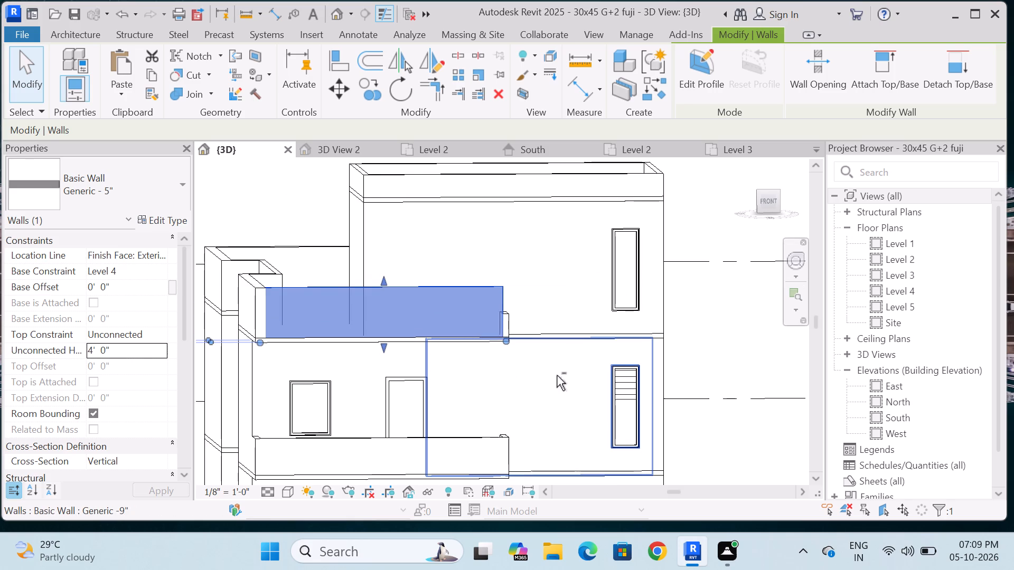
Set the unconnected height of the short 5" return wall at the Level 4 front parapet's east end to 4'.
{"action": "middle_click_drag", "start_coordinate": [553, 376], "coordinate": [483, 384], "text": "shift"}
{"action": "left_click", "coordinate": [496, 328]}
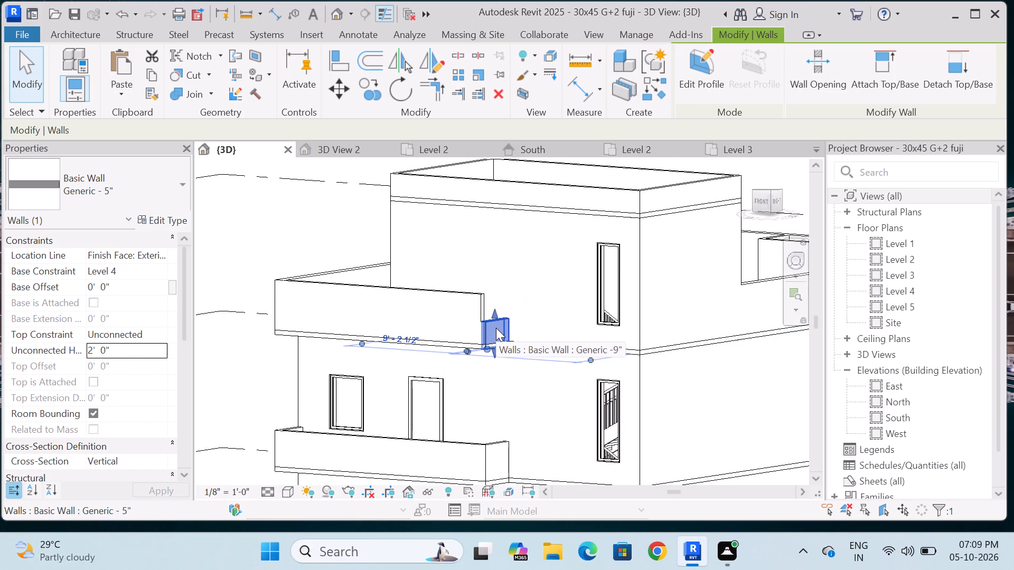
{"action": "left_click", "coordinate": [145, 350]}
{"action": "key", "text": "Delete"}
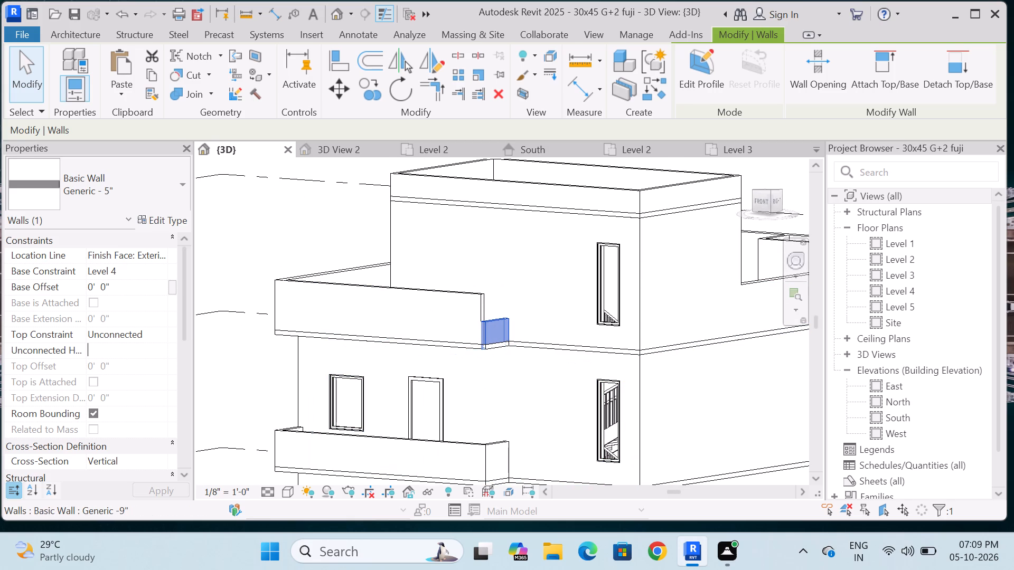
{"action": "type", "text": "4'"}
{"action": "key", "text": "Return"}
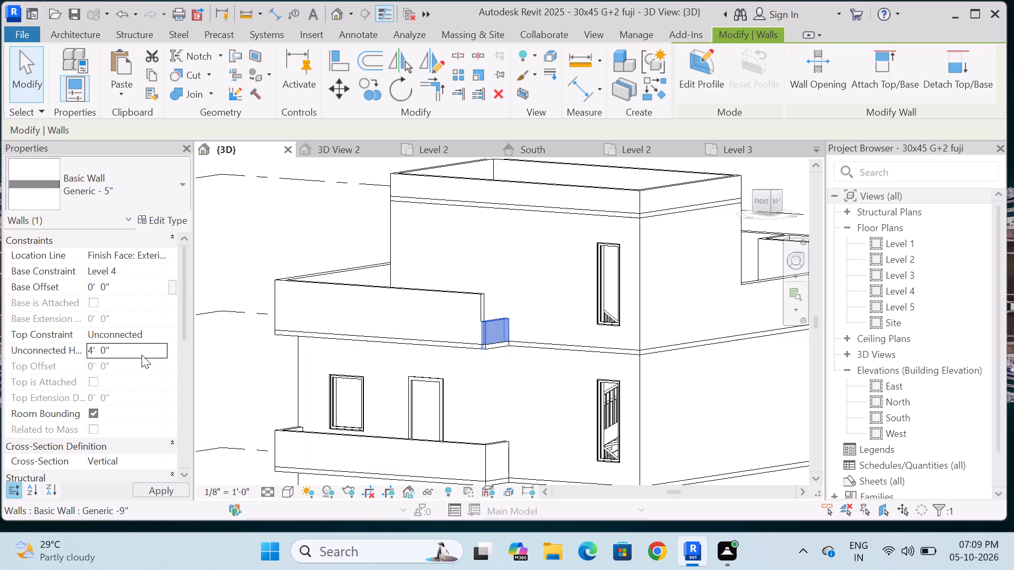
{"action": "key", "text": "Escape"}
{"action": "scroll", "coordinate": [556, 306], "scroll_direction": "down", "scroll_amount": 10}
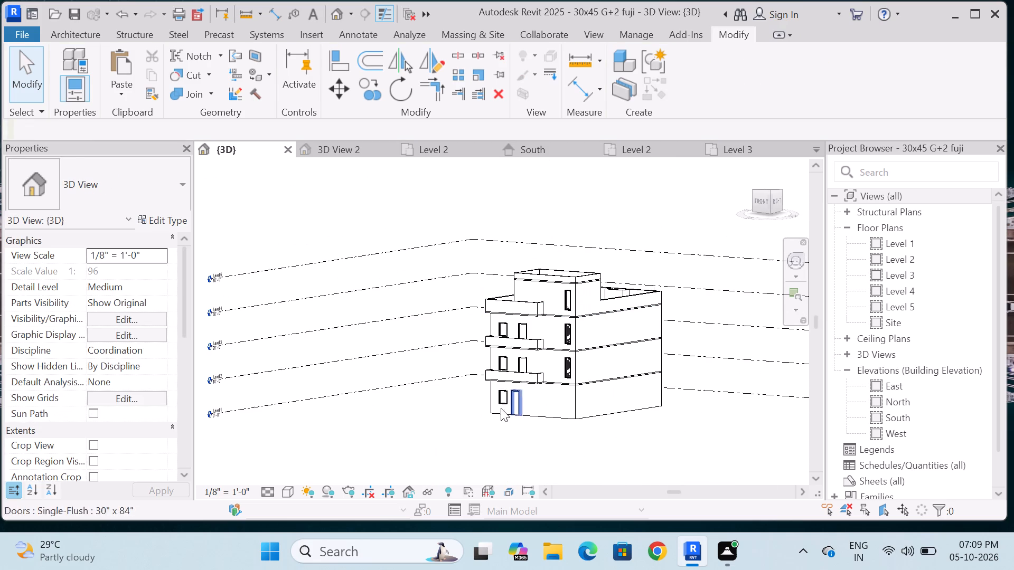
Examine the front balconies and the Level 4 parapet from the side and front in 3D.
{"action": "middle_click_drag", "start_coordinate": [430, 433], "coordinate": [664, 430], "text": "shift"}
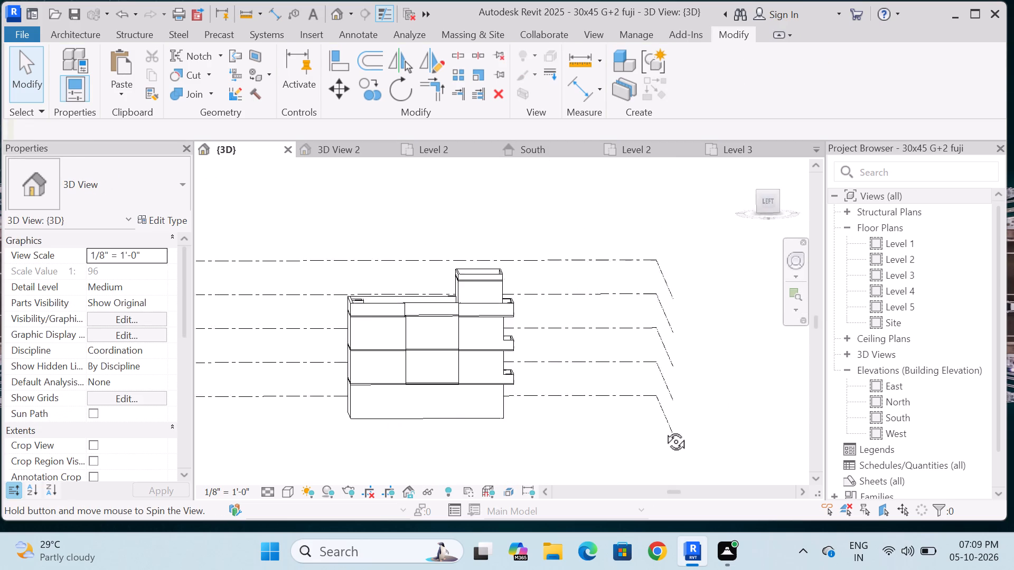
{"action": "middle_click_drag", "start_coordinate": [664, 430], "coordinate": [420, 429], "text": "shift"}
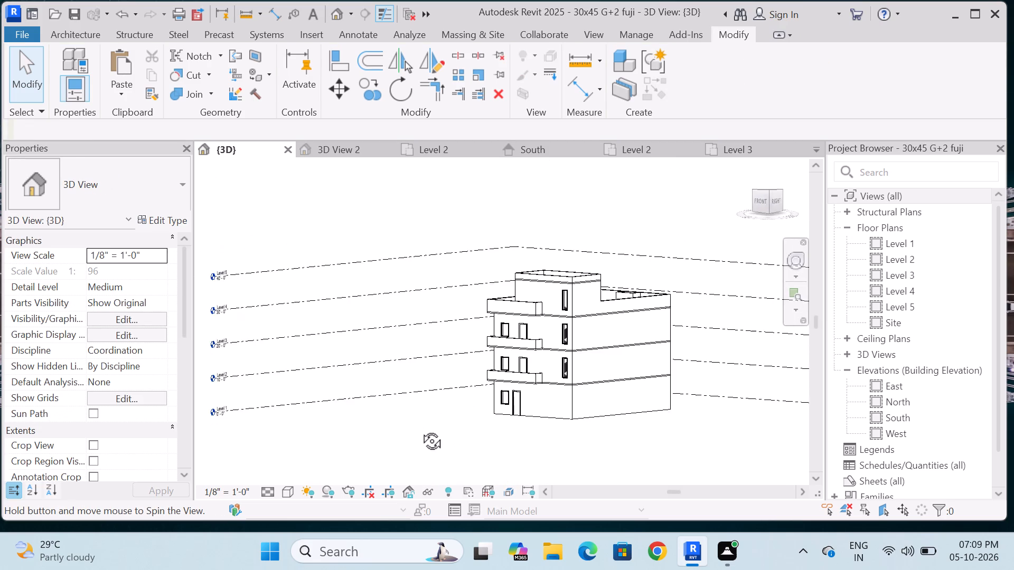
{"action": "middle_click_drag", "start_coordinate": [420, 429], "coordinate": [492, 422], "text": "shift"}
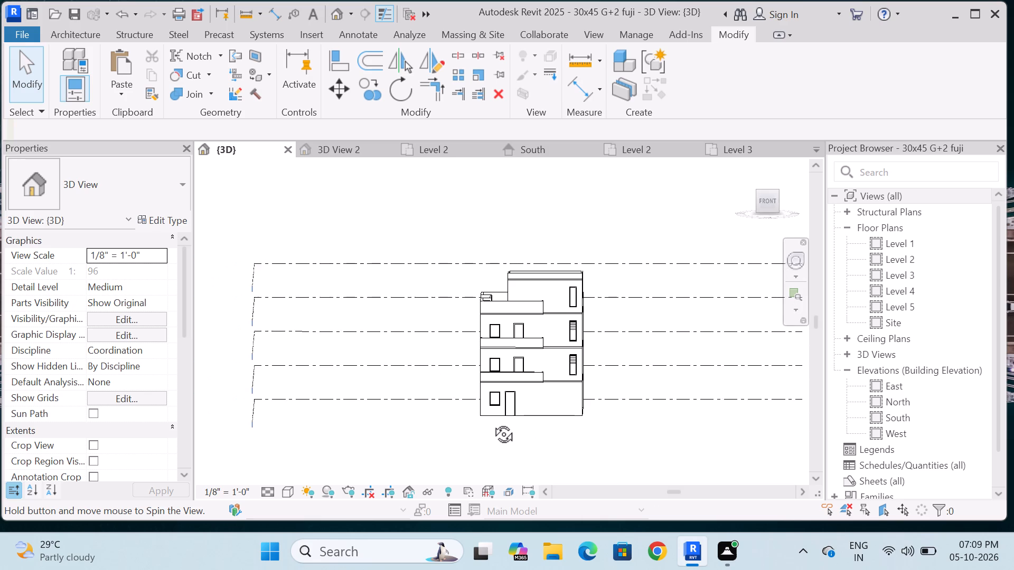
{"action": "middle_click_drag", "start_coordinate": [492, 422], "coordinate": [491, 419], "text": "shift"}
{"action": "scroll", "coordinate": [534, 427], "scroll_direction": "up", "scroll_amount": 3}
{"action": "scroll", "coordinate": [541, 426], "scroll_direction": "down", "scroll_amount": 2}
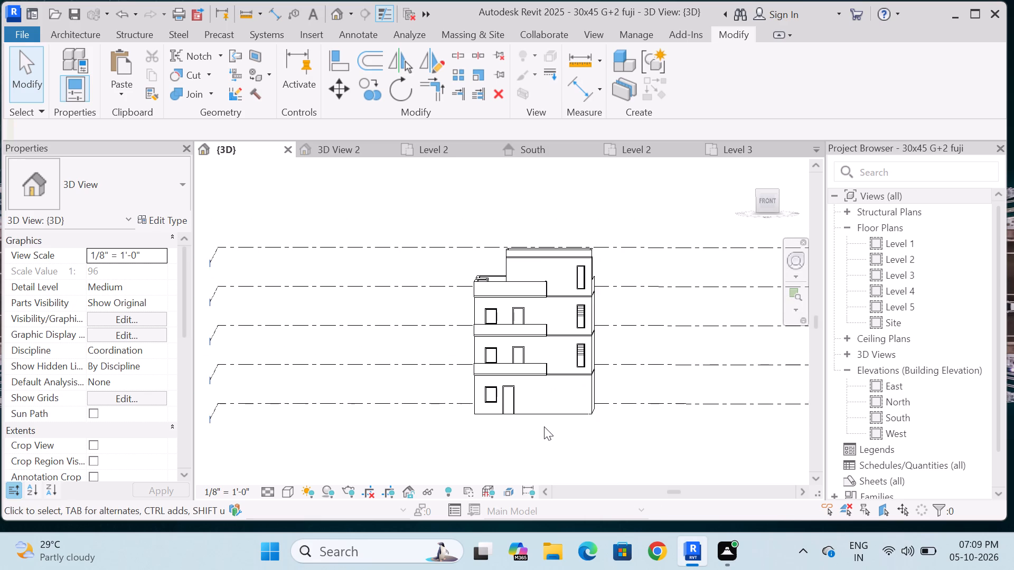
{"action": "middle_click", "coordinate": [532, 430], "text": "shift"}
{"action": "middle_click_drag", "start_coordinate": [517, 431], "coordinate": [531, 434], "text": "shift"}
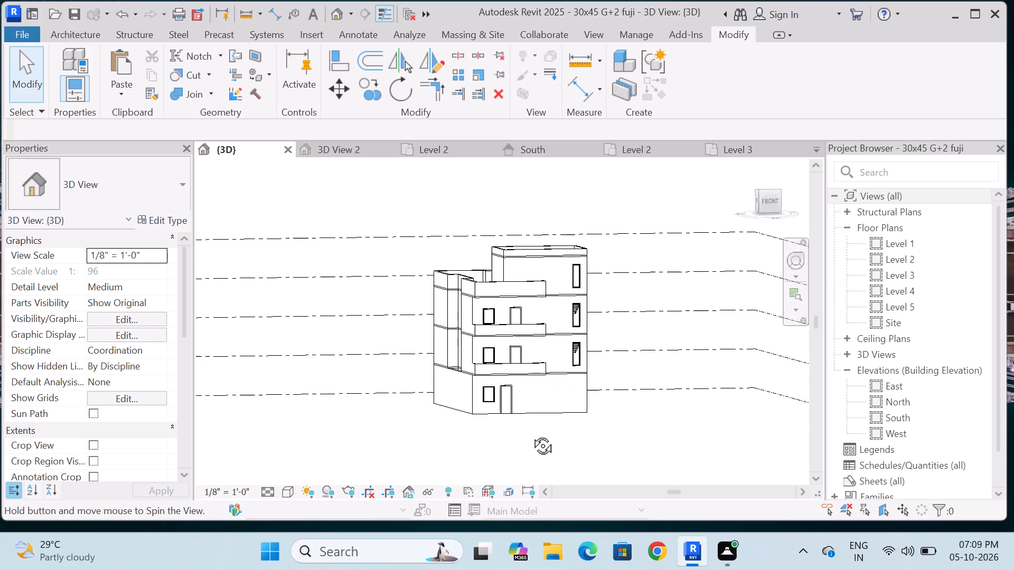
{"action": "middle_click_drag", "start_coordinate": [531, 434], "coordinate": [528, 436], "text": "shift"}
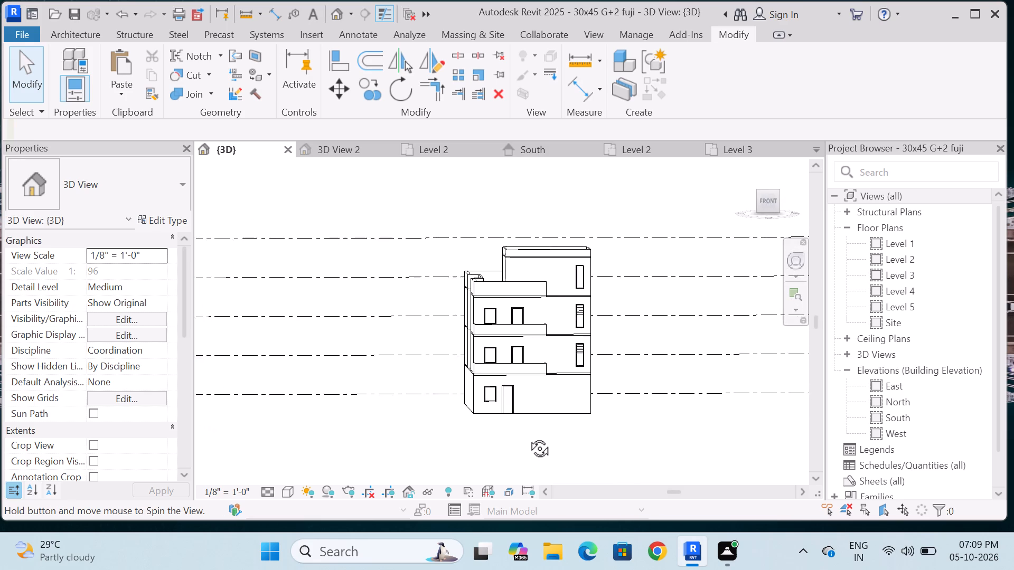
{"action": "middle_click_drag", "start_coordinate": [528, 436], "coordinate": [519, 436], "text": "shift"}
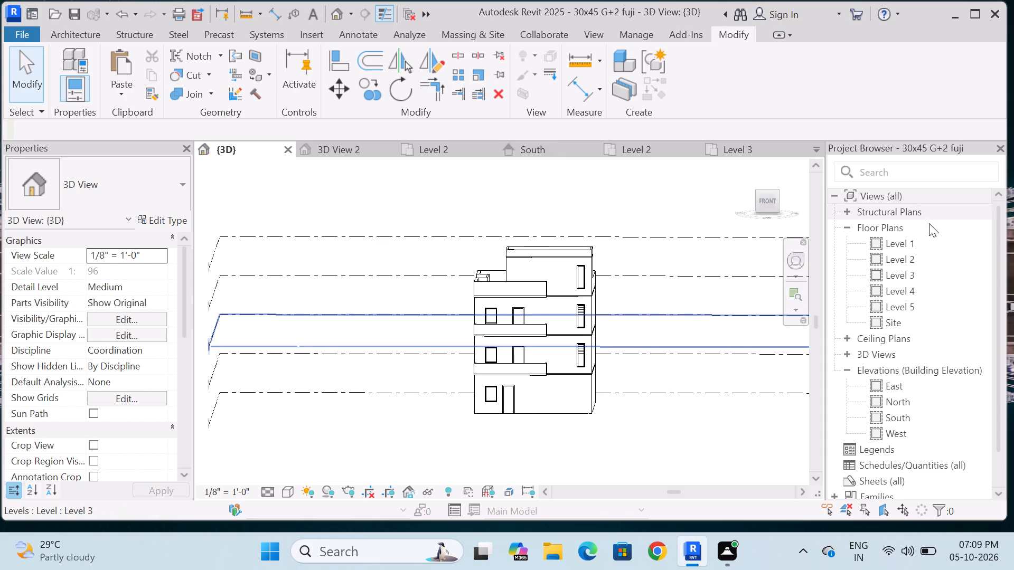
From the front view, set the unconnected height of the Level 2 balcony's 5" front wall to 1'.
{"action": "left_click", "coordinate": [768, 204]}
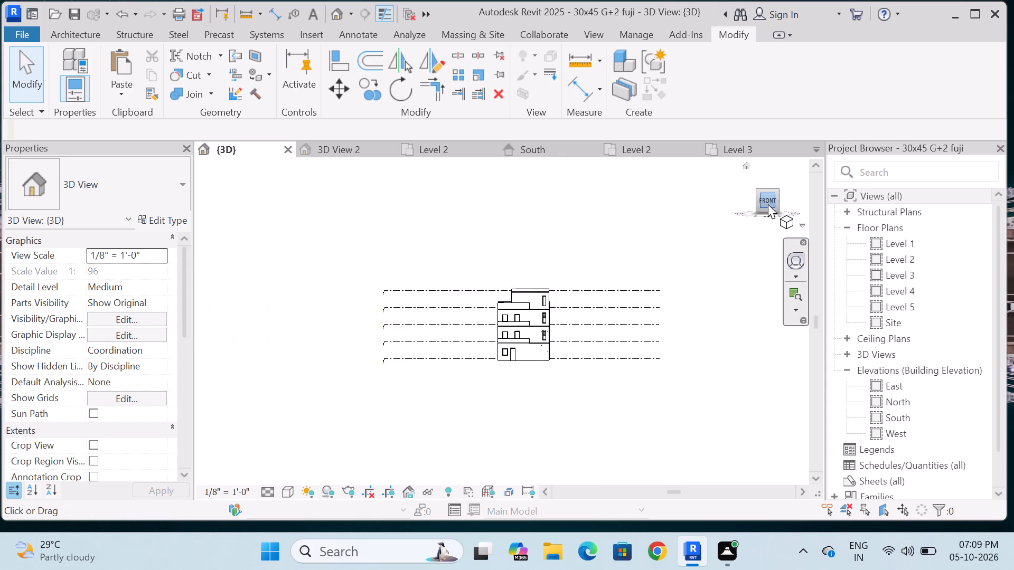
{"action": "scroll", "coordinate": [485, 343], "scroll_direction": "up", "scroll_amount": 16}
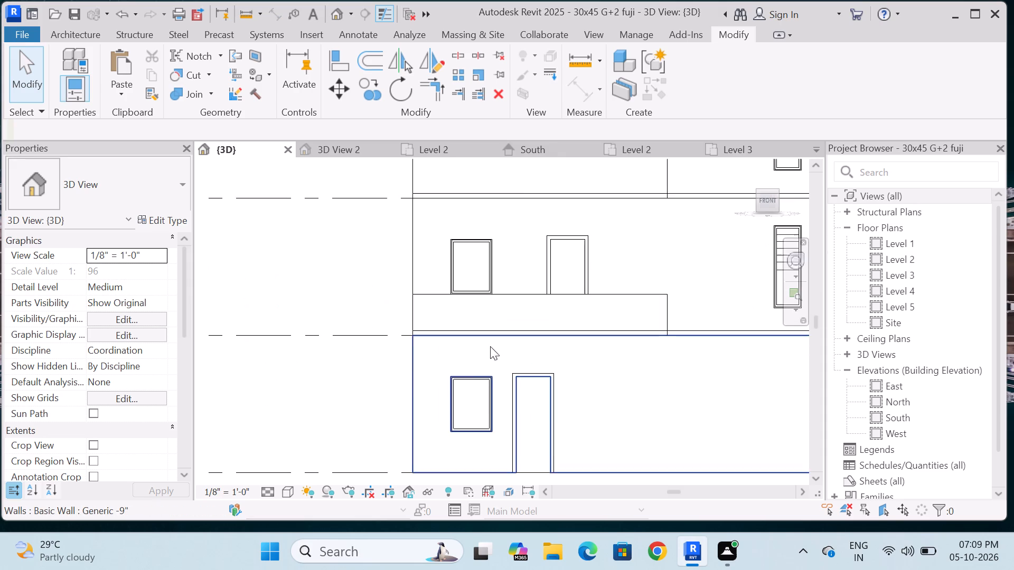
{"action": "scroll", "coordinate": [485, 377], "scroll_direction": "down", "scroll_amount": 3}
{"action": "scroll", "coordinate": [614, 316], "scroll_direction": "up", "scroll_amount": 5}
{"action": "left_click", "coordinate": [542, 332]}
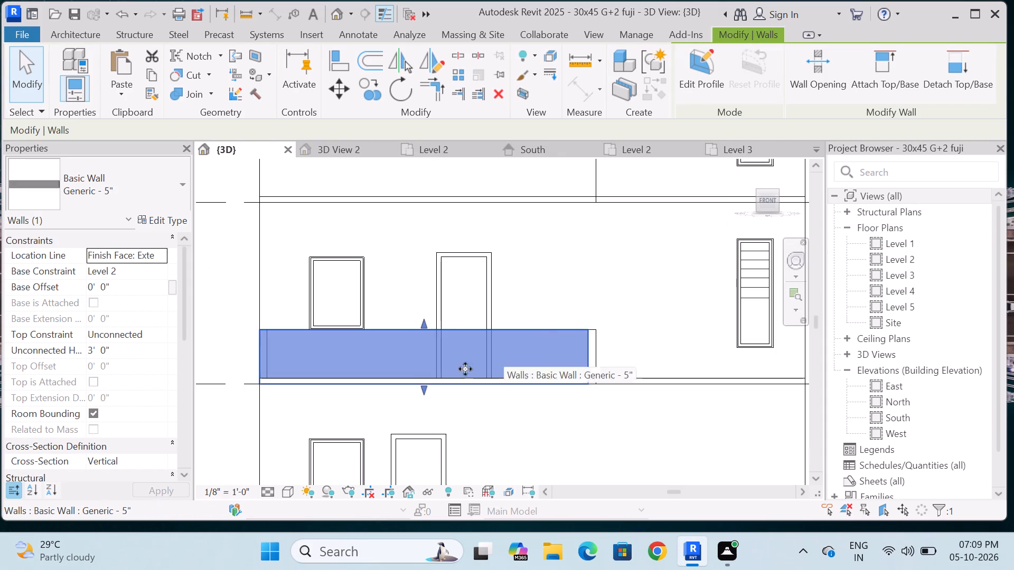
{"action": "left_click", "coordinate": [146, 351]}
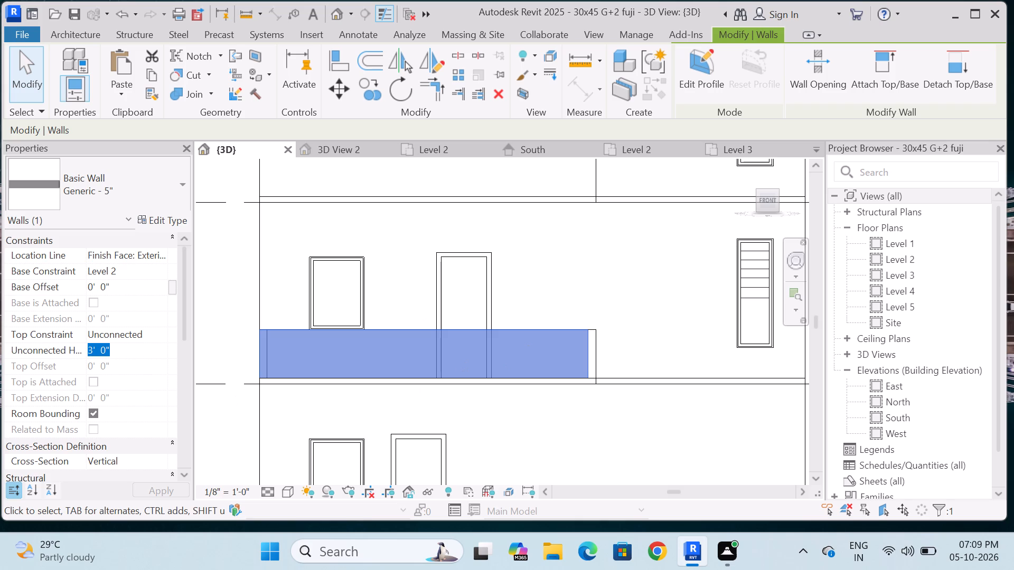
{"action": "key", "text": "BackSpace"}
{"action": "type", "text": "1'"}
{"action": "key", "text": "Return"}
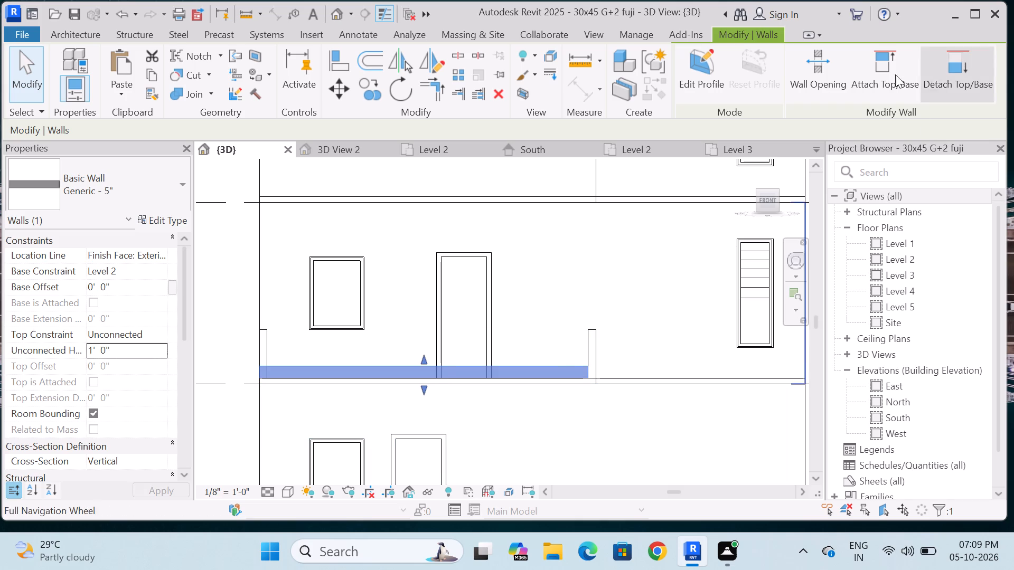
Edit the Level 2 balcony front wall's profile, sketching a raised edge about 5'-4" from the east return wall's top to the door jamb, down to the low edge.
{"action": "left_click", "coordinate": [695, 57]}
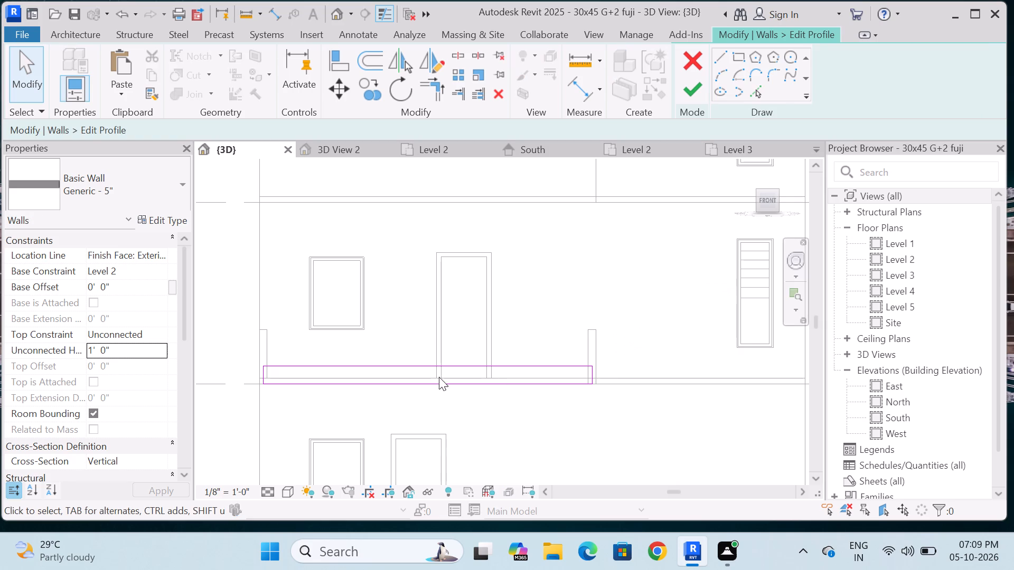
{"action": "scroll", "coordinate": [433, 376], "scroll_direction": "up", "scroll_amount": 2}
{"action": "left_click", "coordinate": [721, 55]}
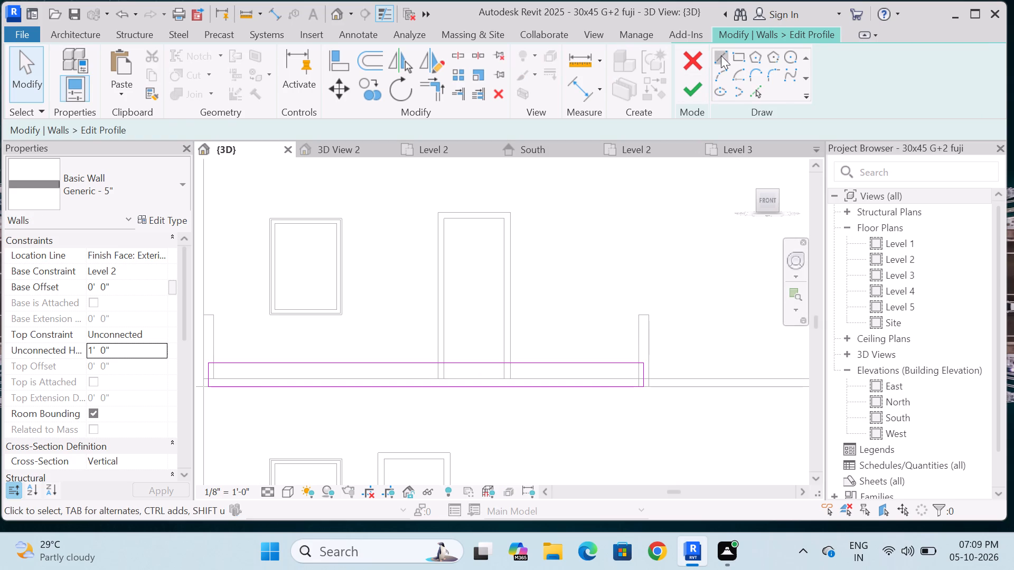
{"action": "left_click", "coordinate": [639, 315]}
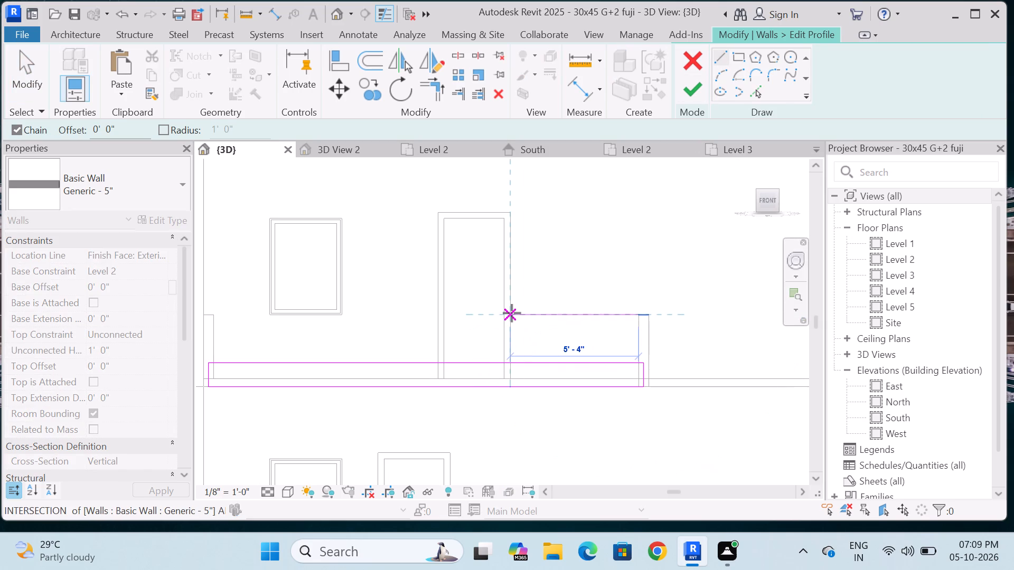
{"action": "left_click", "coordinate": [512, 313]}
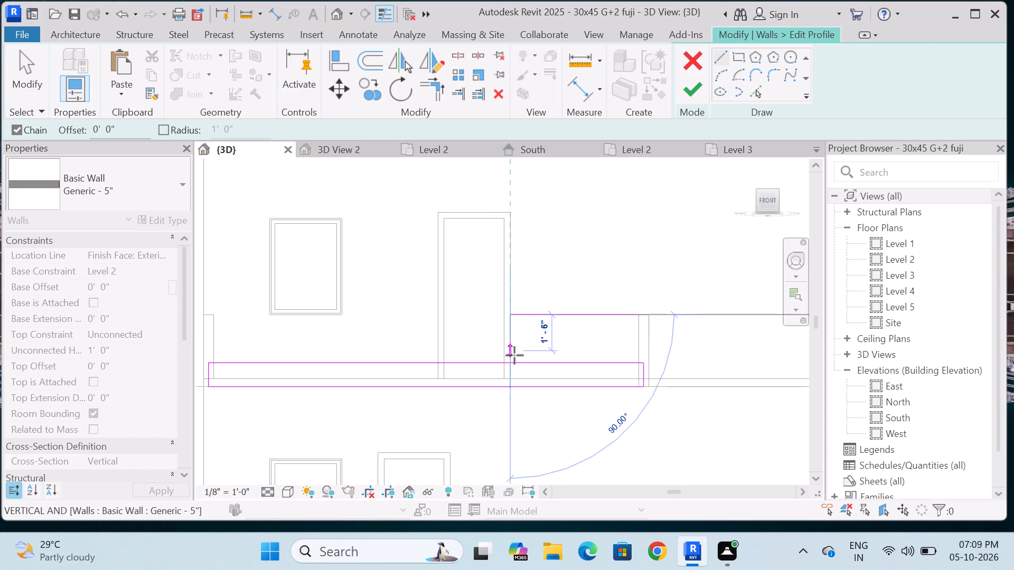
{"action": "left_click", "coordinate": [514, 362]}
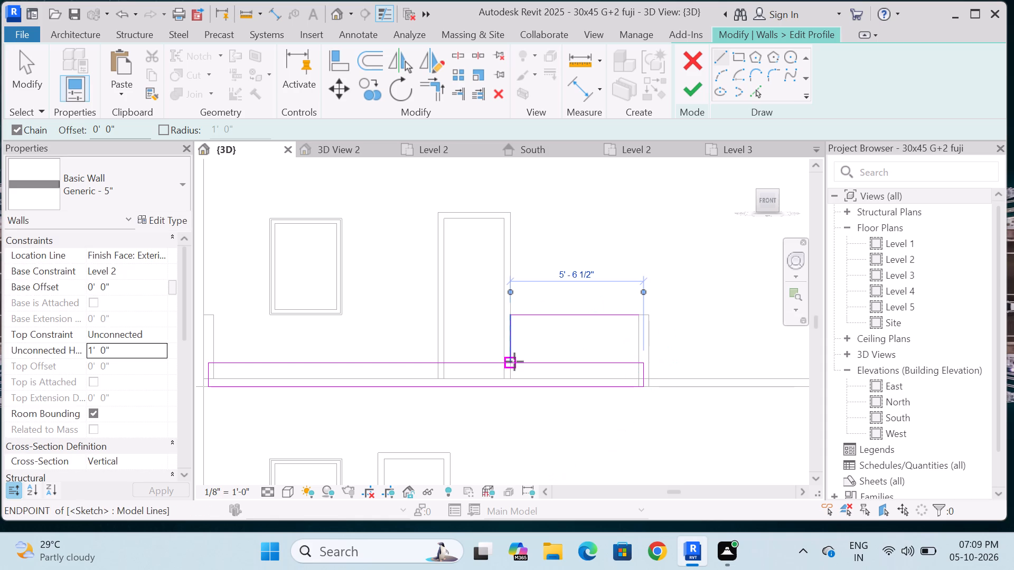
{"action": "key", "text": "Escape"}
{"action": "key", "text": "Escape"}
Trim the profile's low top edge to the new vertical line at the door jamb and try to finish the profile.
{"action": "left_click", "coordinate": [439, 84]}
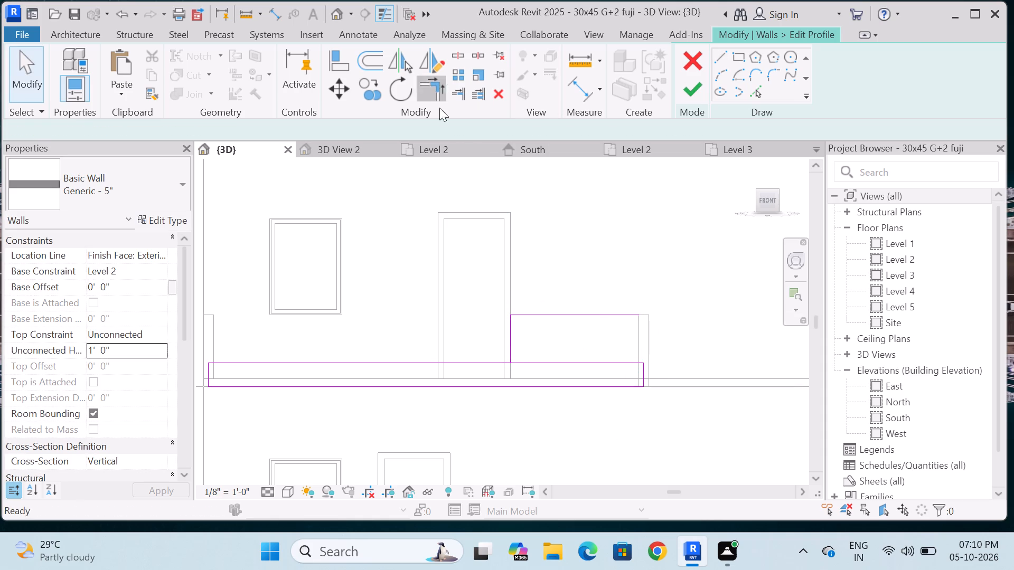
{"action": "left_click", "coordinate": [489, 356]}
{"action": "left_click", "coordinate": [513, 336]}
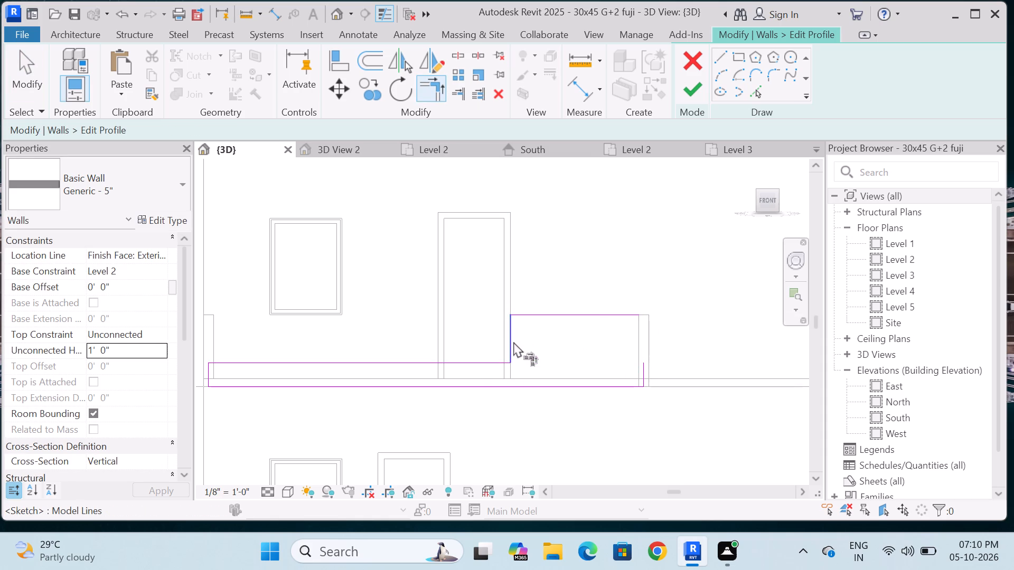
{"action": "scroll", "coordinate": [497, 379], "scroll_direction": "down", "scroll_amount": 4}
{"action": "scroll", "coordinate": [585, 359], "scroll_direction": "up", "scroll_amount": 4}
{"action": "key", "text": "Escape"}
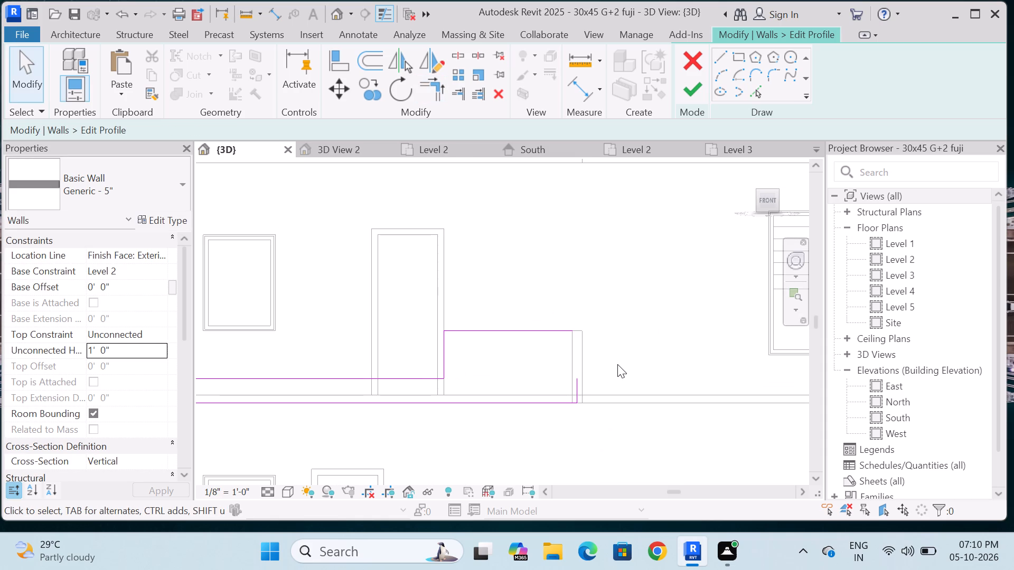
{"action": "scroll", "coordinate": [621, 363], "scroll_direction": "down", "scroll_amount": 2}
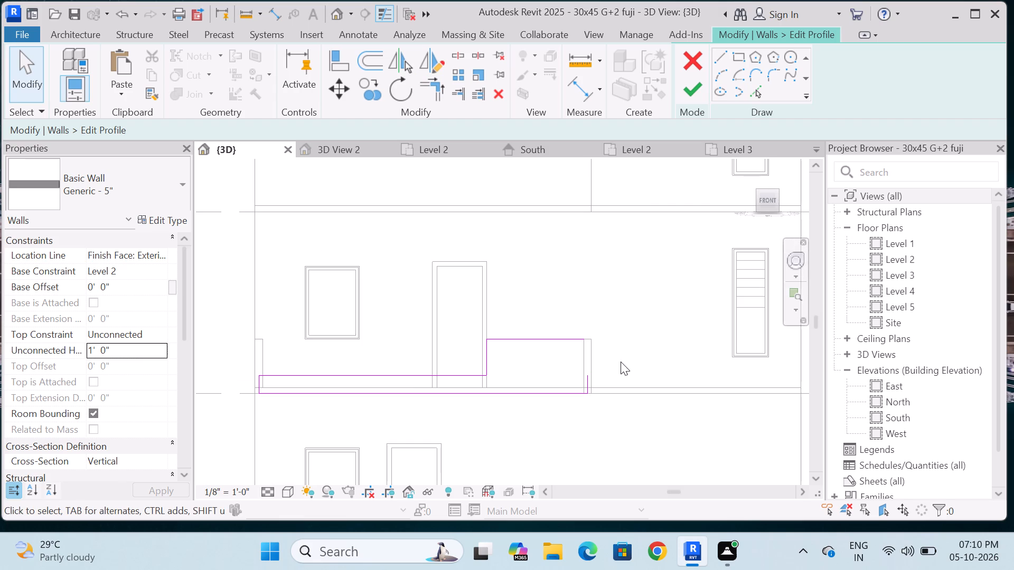
{"action": "left_click", "coordinate": [694, 91]}
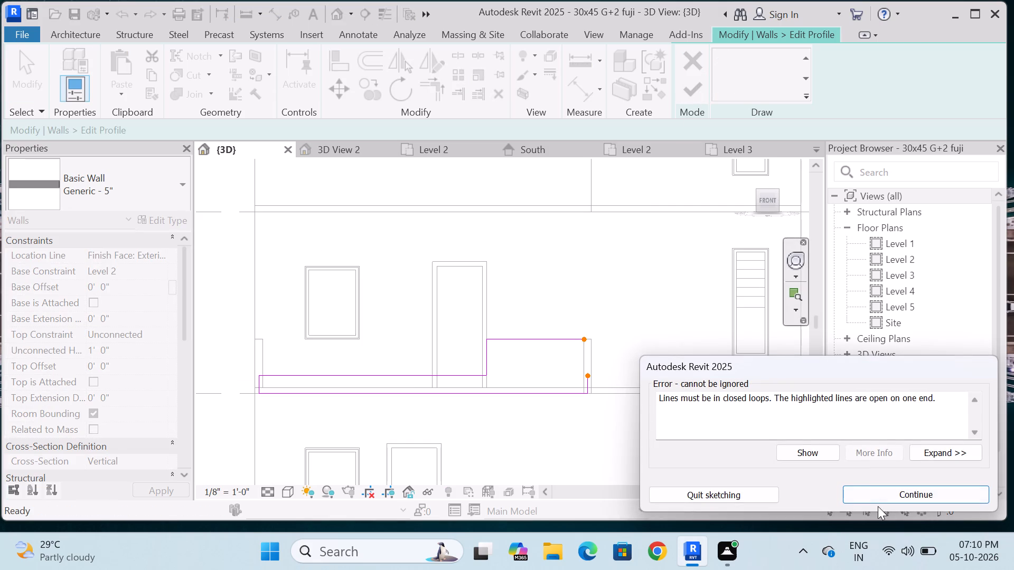
{"action": "left_click", "coordinate": [876, 496]}
Extend the profile's short east end line to meet the raised top line in a closed corner, and finish the wall profile.
{"action": "scroll", "coordinate": [654, 368], "scroll_direction": "down", "scroll_amount": 4}
{"action": "middle_click_drag", "start_coordinate": [663, 378], "coordinate": [626, 407], "text": "shift"}
{"action": "scroll", "coordinate": [548, 415], "scroll_direction": "up", "scroll_amount": 10}
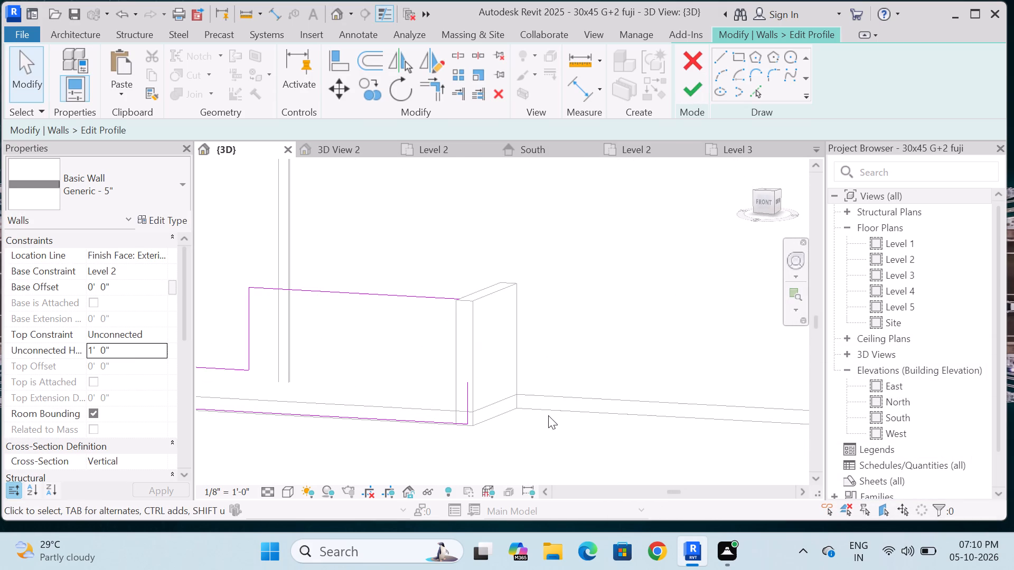
{"action": "left_click", "coordinate": [768, 200]}
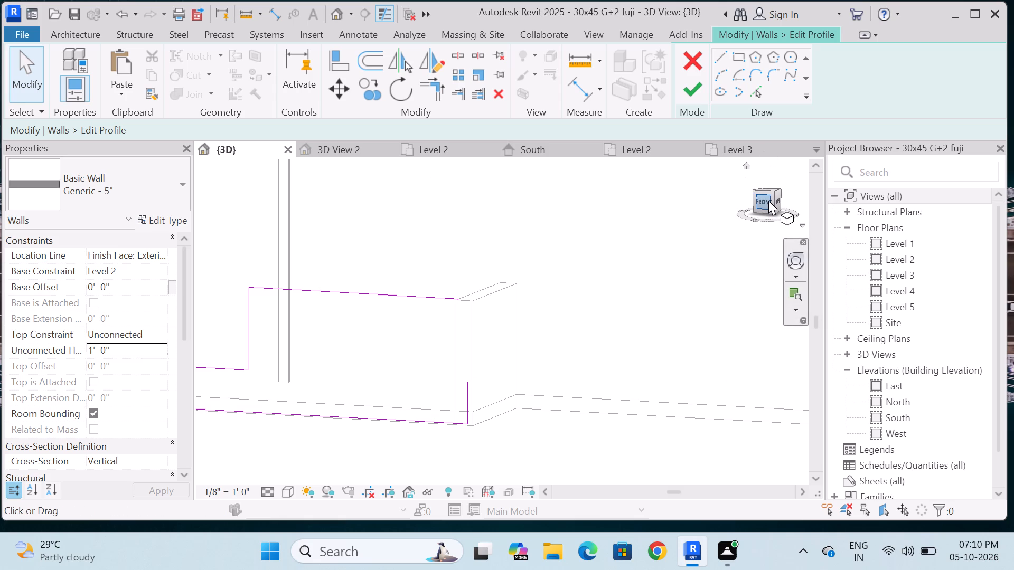
{"action": "scroll", "coordinate": [484, 373], "scroll_direction": "up", "scroll_amount": 6}
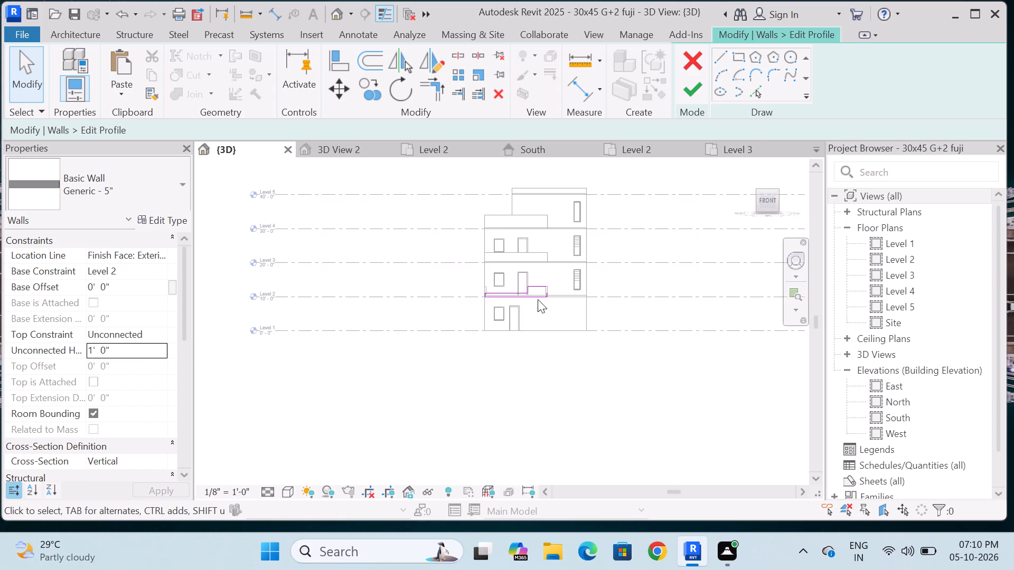
{"action": "scroll", "coordinate": [542, 296], "scroll_direction": "up", "scroll_amount": 17}
{"action": "left_click", "coordinate": [598, 334]}
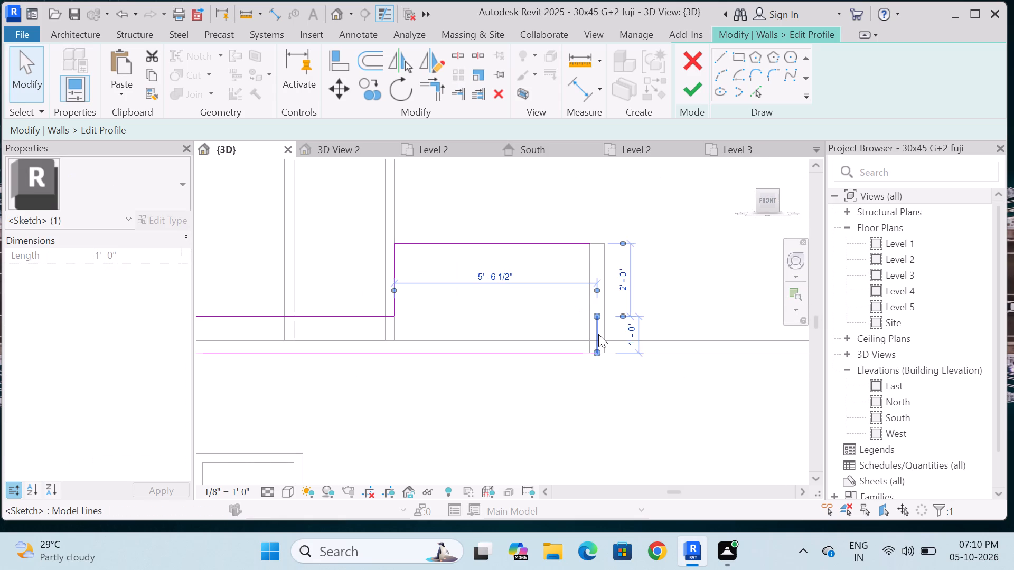
{"action": "left_click", "coordinate": [431, 87]}
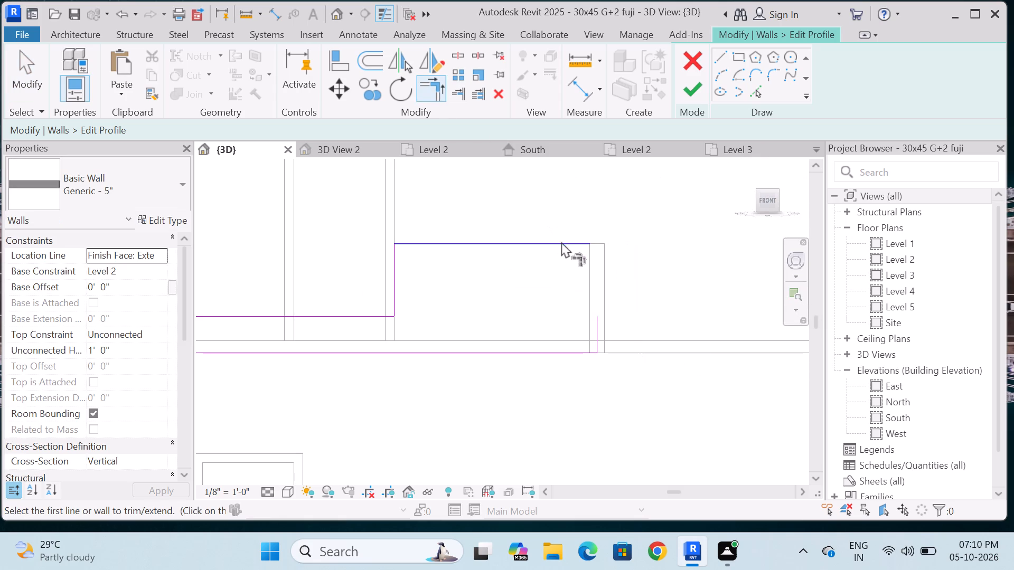
{"action": "left_click", "coordinate": [562, 242]}
{"action": "left_click", "coordinate": [600, 329]}
{"action": "scroll", "coordinate": [690, 288], "scroll_direction": "down", "scroll_amount": 4}
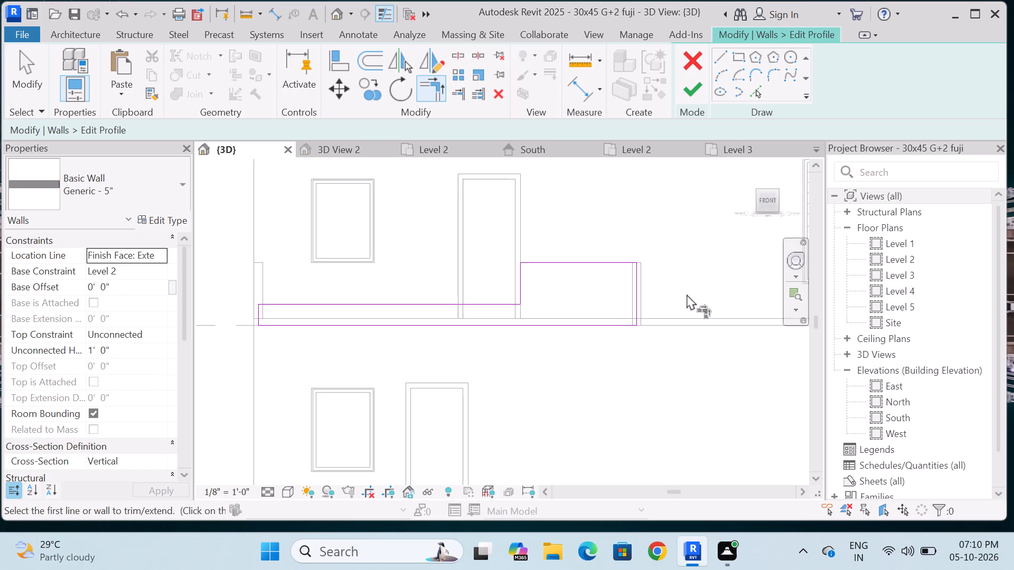
{"action": "key", "text": "Escape"}
{"action": "key", "text": "Escape"}
{"action": "left_click", "coordinate": [692, 89]}
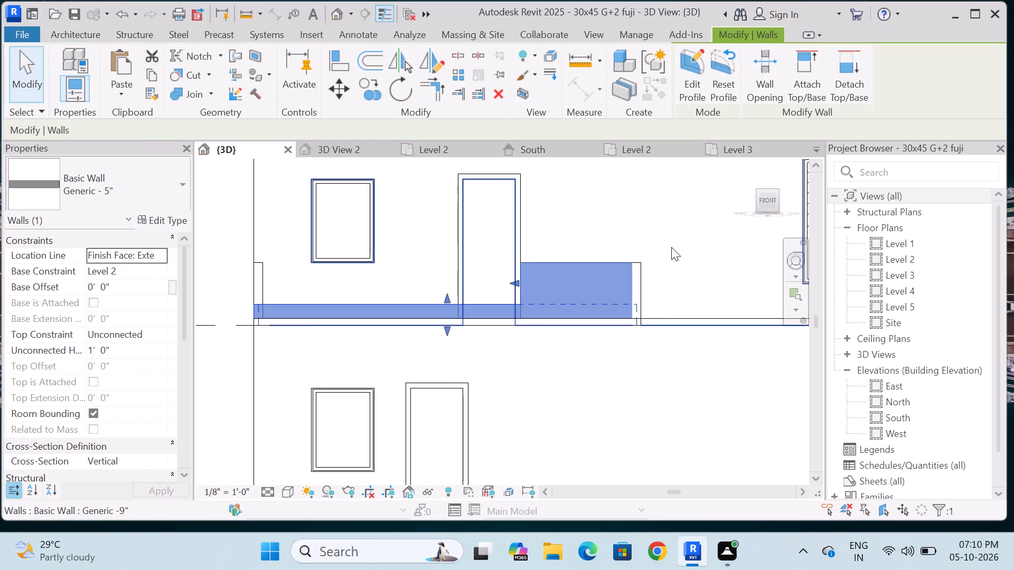
{"action": "key", "text": "Escape"}
Examine the stepped Level 2 balcony wall from several angles and compare it with the reference facade in 3D View 2.
{"action": "middle_click_drag", "start_coordinate": [598, 379], "coordinate": [584, 384], "text": "shift"}
{"action": "middle_click_drag", "start_coordinate": [578, 385], "coordinate": [565, 394], "text": "shift"}
{"action": "scroll", "coordinate": [674, 364], "scroll_direction": "down", "scroll_amount": 5}
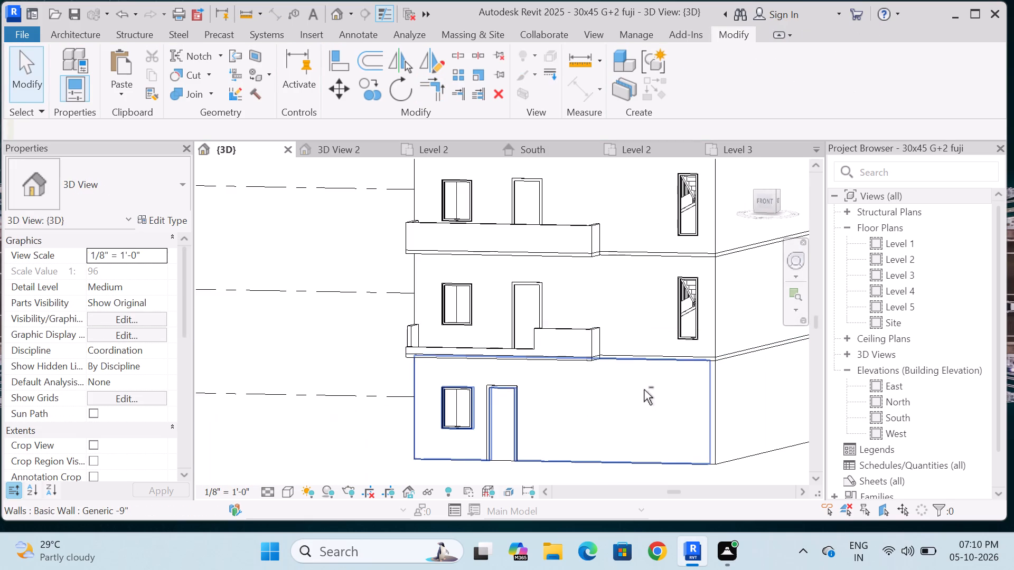
{"action": "middle_click_drag", "start_coordinate": [644, 391], "coordinate": [688, 393], "text": "shift"}
{"action": "middle_click_drag", "start_coordinate": [606, 381], "coordinate": [585, 381], "text": "shift"}
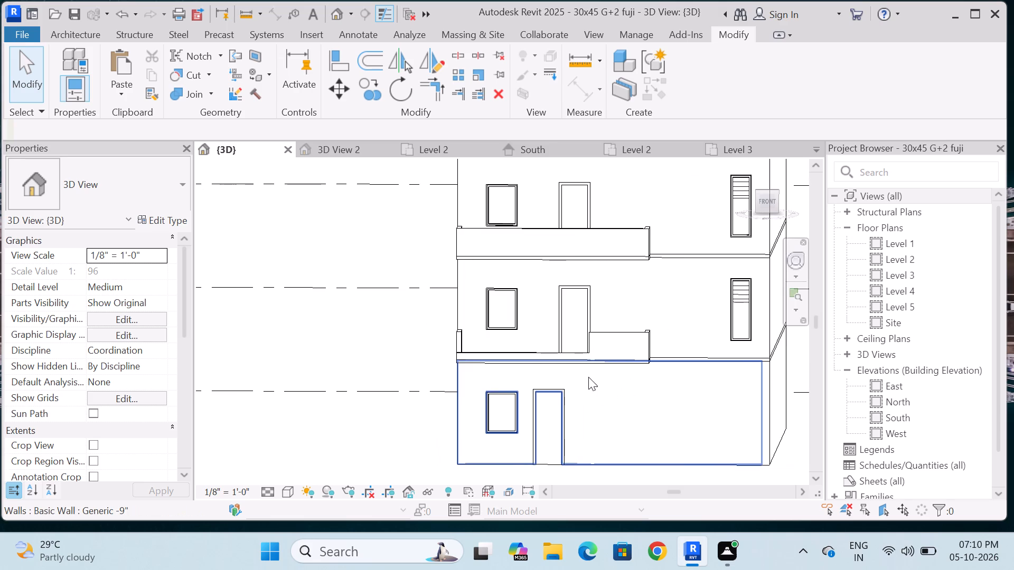
{"action": "middle_click_drag", "start_coordinate": [653, 404], "coordinate": [685, 395], "text": "shift"}
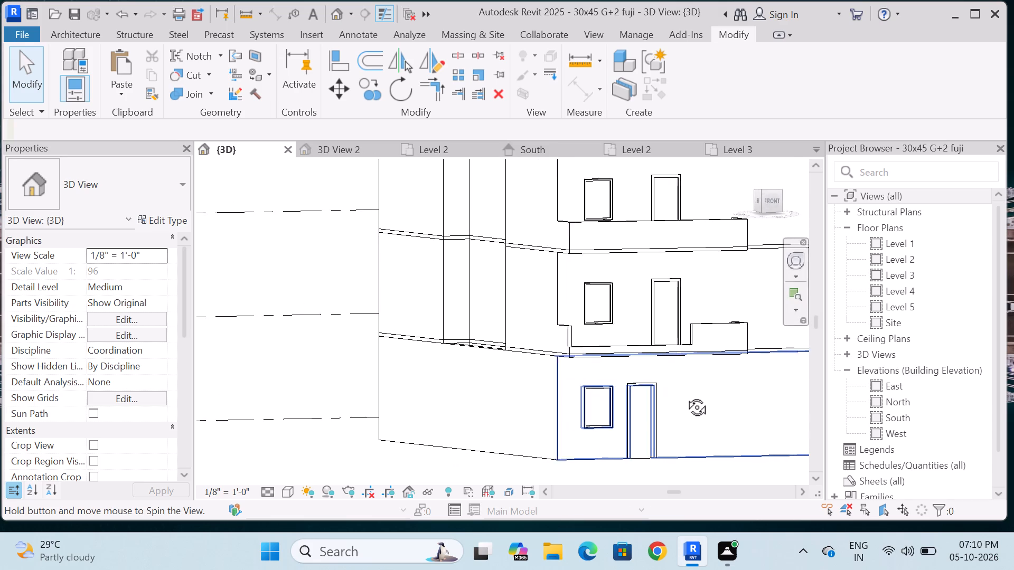
{"action": "middle_click_drag", "start_coordinate": [685, 395], "coordinate": [674, 392], "text": "shift"}
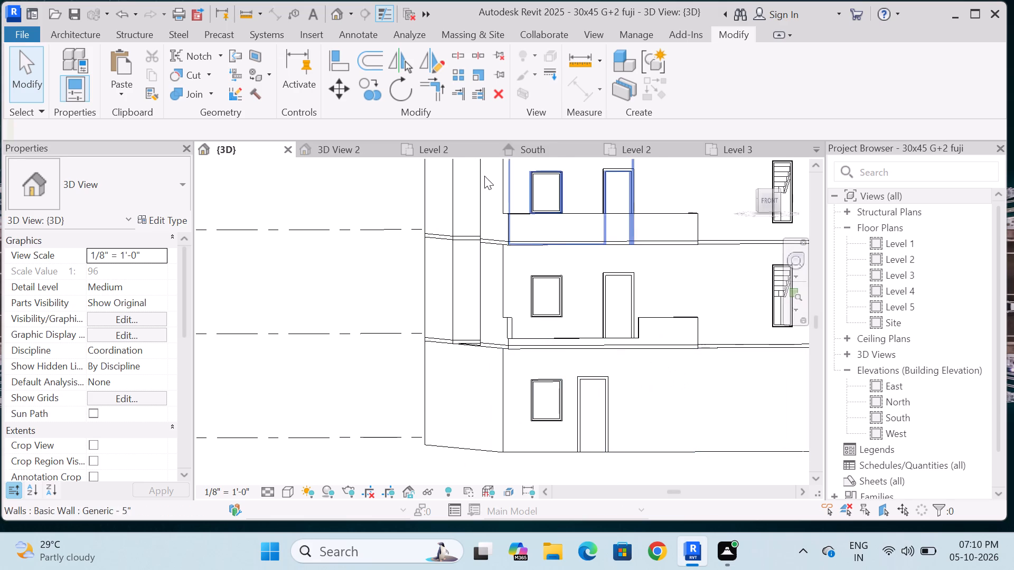
{"action": "left_click", "coordinate": [336, 150]}
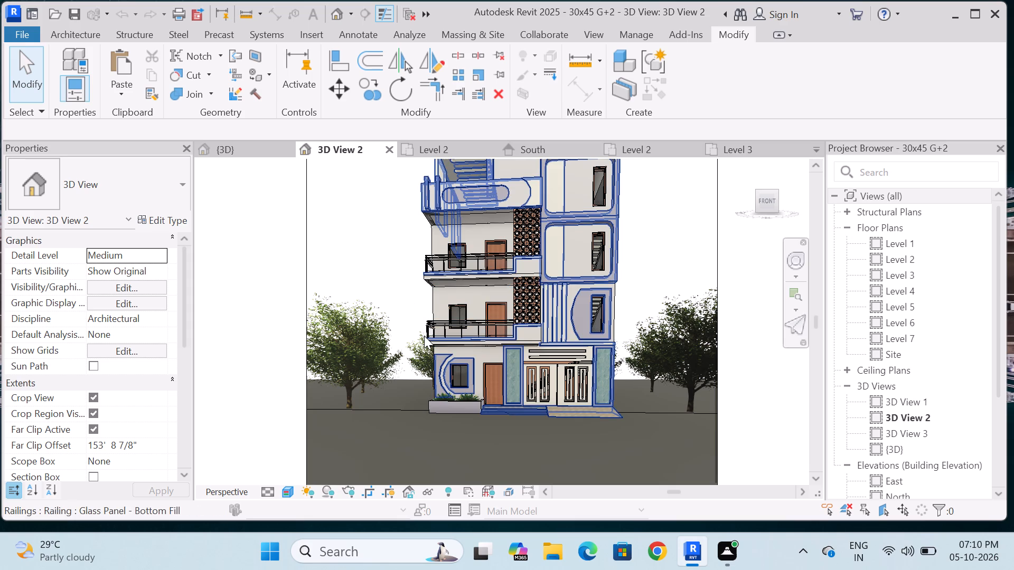
{"action": "left_click", "coordinate": [258, 155]}
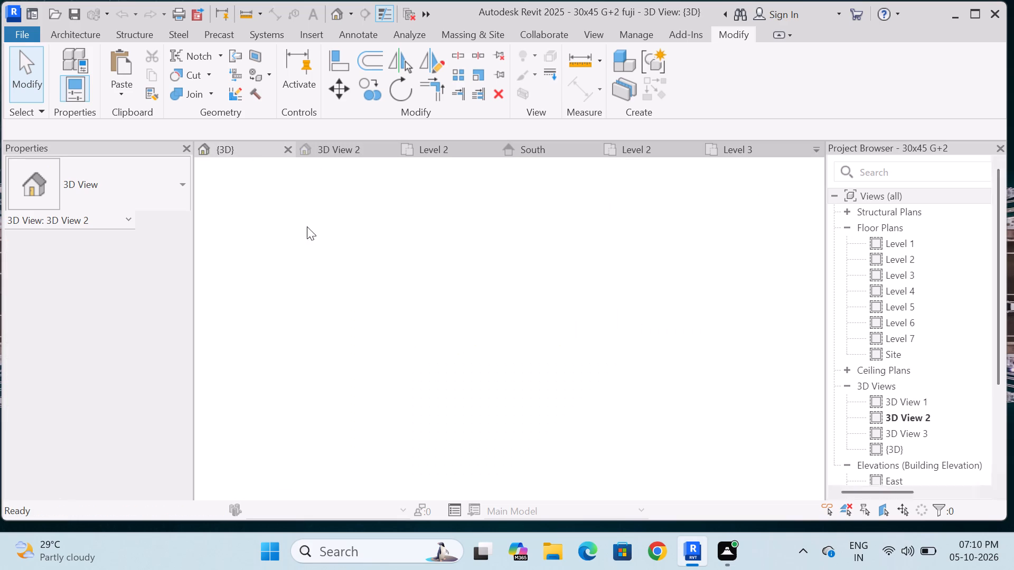
Set the unconnected height of the Level 2 balcony's west return wall to 1' 0".
{"action": "scroll", "coordinate": [506, 329], "scroll_direction": "up", "scroll_amount": 5}
{"action": "left_click", "coordinate": [509, 319]}
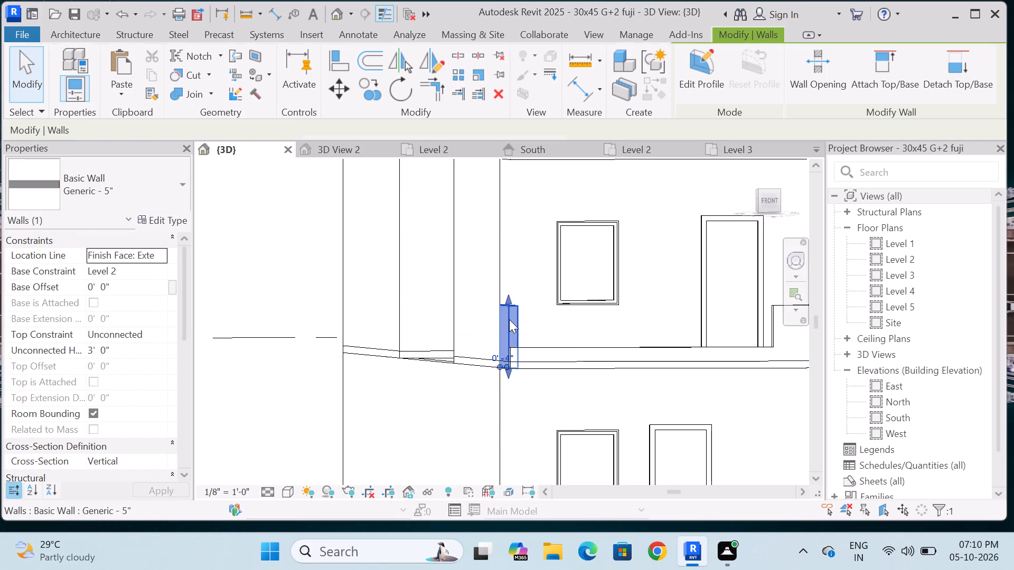
{"action": "left_click", "coordinate": [159, 351]}
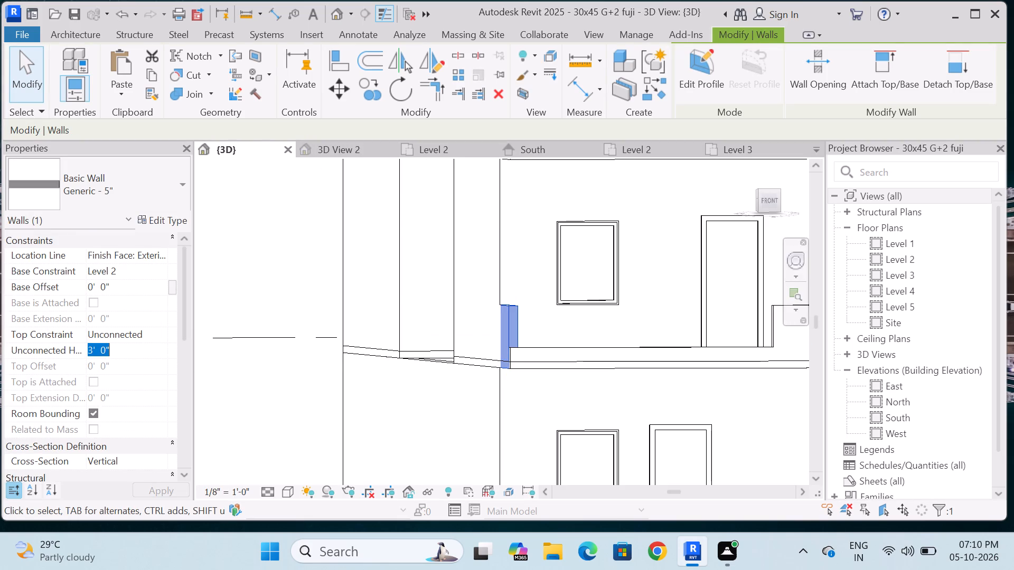
{"action": "key", "text": "BackSpace"}
{"action": "key", "text": "1"}
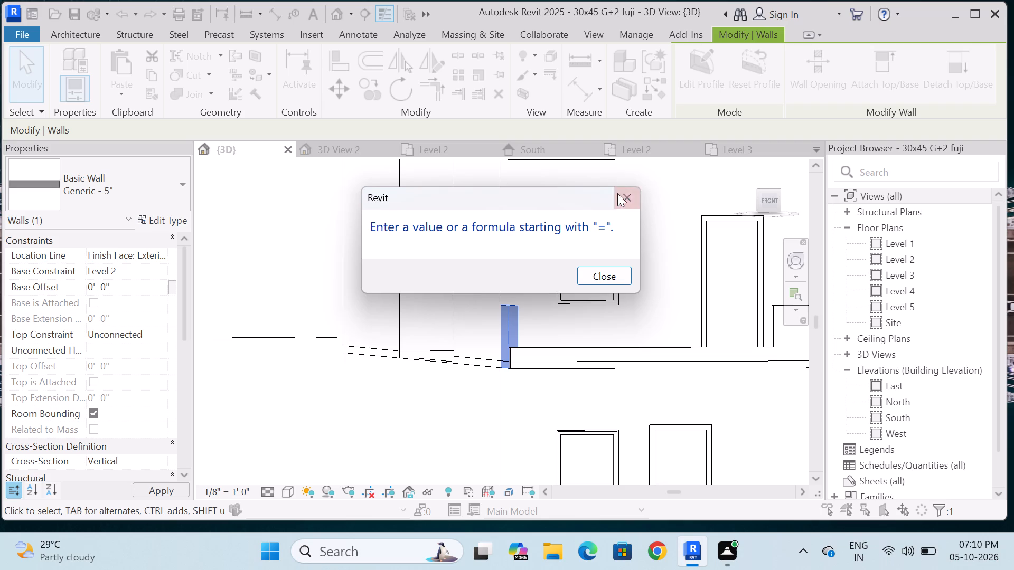
{"action": "left_click", "coordinate": [622, 196]}
{"action": "left_click", "coordinate": [144, 354]}
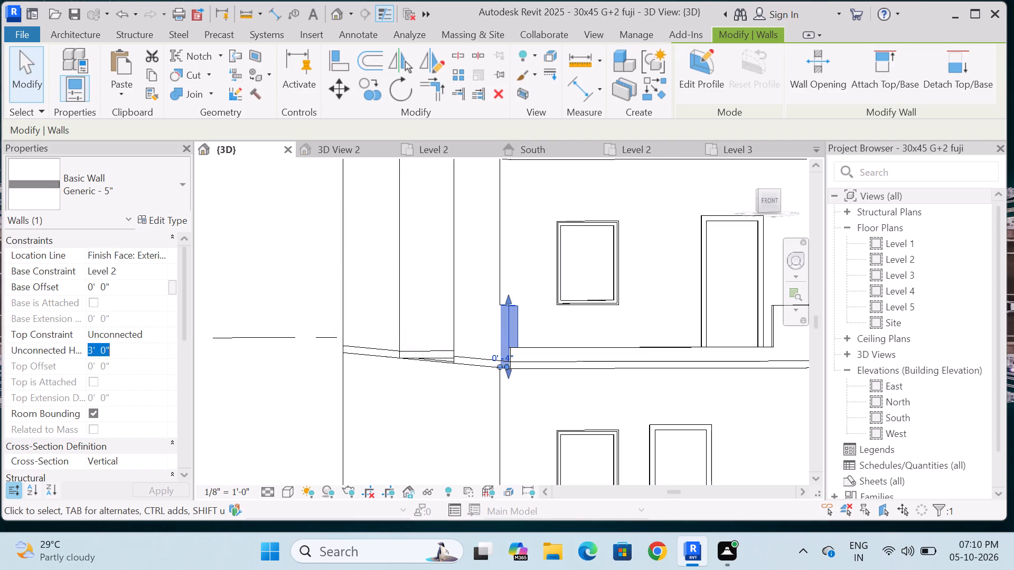
{"action": "key", "text": "BackSpace"}
{"action": "key", "text": "1"}
{"action": "key", "text": "apostrophe"}
{"action": "key", "text": "Return"}
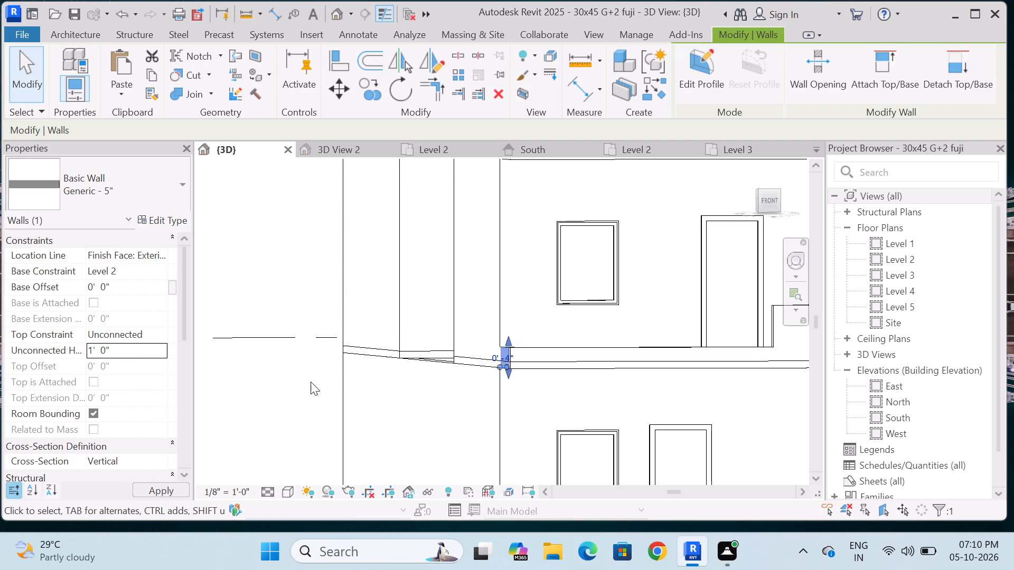
{"action": "key", "text": "Escape"}
Delete the Level 3 balcony's front wall and its east and west return walls.
{"action": "scroll", "coordinate": [308, 362], "scroll_direction": "down", "scroll_amount": 5}
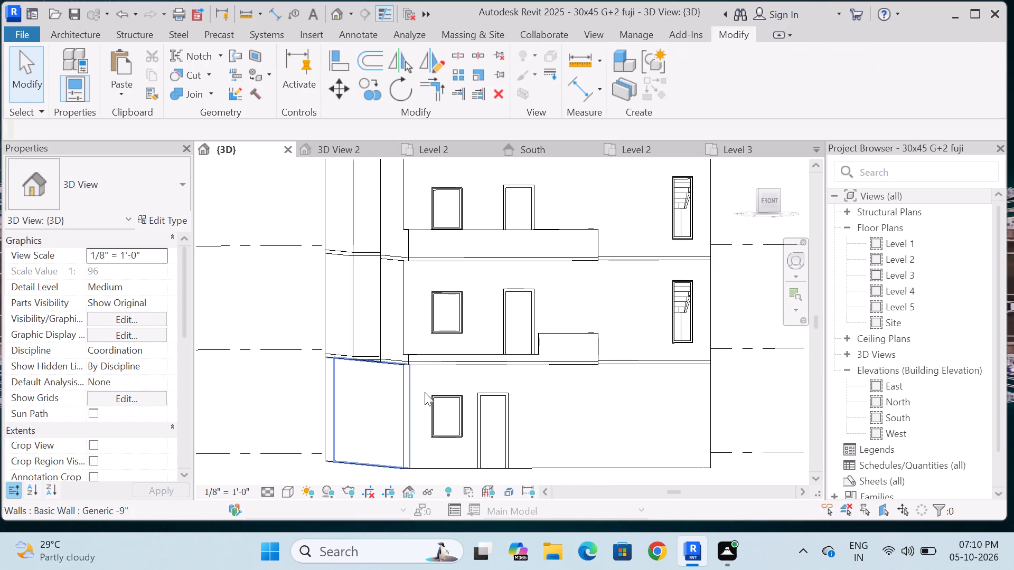
{"action": "middle_click_drag", "start_coordinate": [414, 398], "coordinate": [391, 410], "text": "shift"}
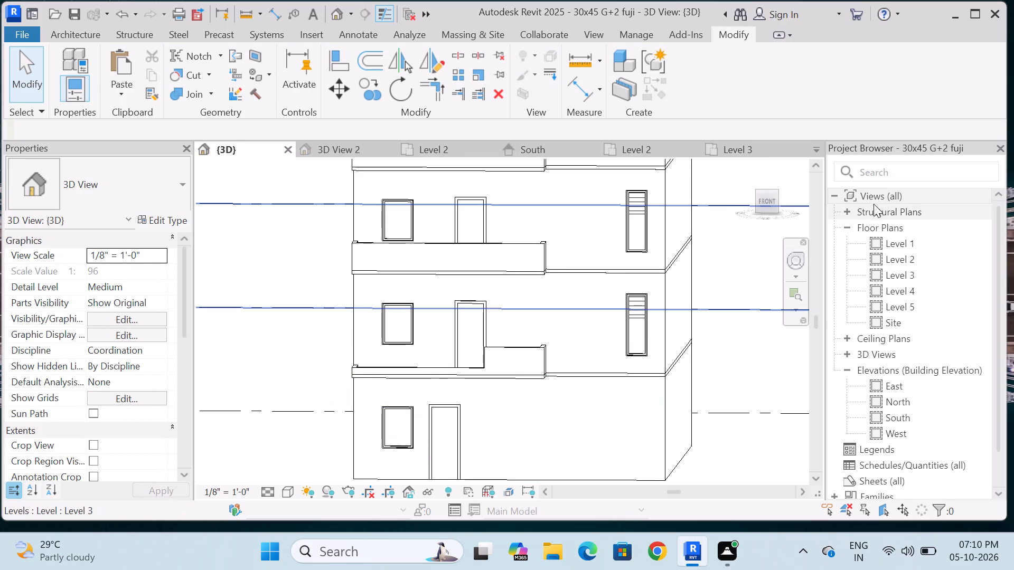
{"action": "left_click", "coordinate": [763, 202]}
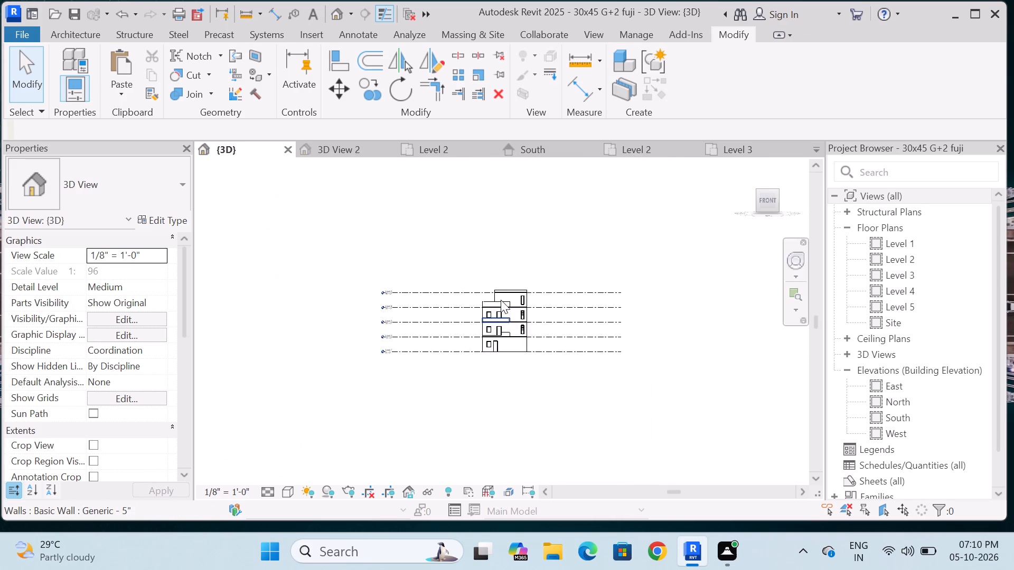
{"action": "scroll", "coordinate": [501, 308], "scroll_direction": "up", "scroll_amount": 16}
{"action": "scroll", "coordinate": [486, 360], "scroll_direction": "down", "scroll_amount": 5}
{"action": "scroll", "coordinate": [455, 408], "scroll_direction": "up", "scroll_amount": 5}
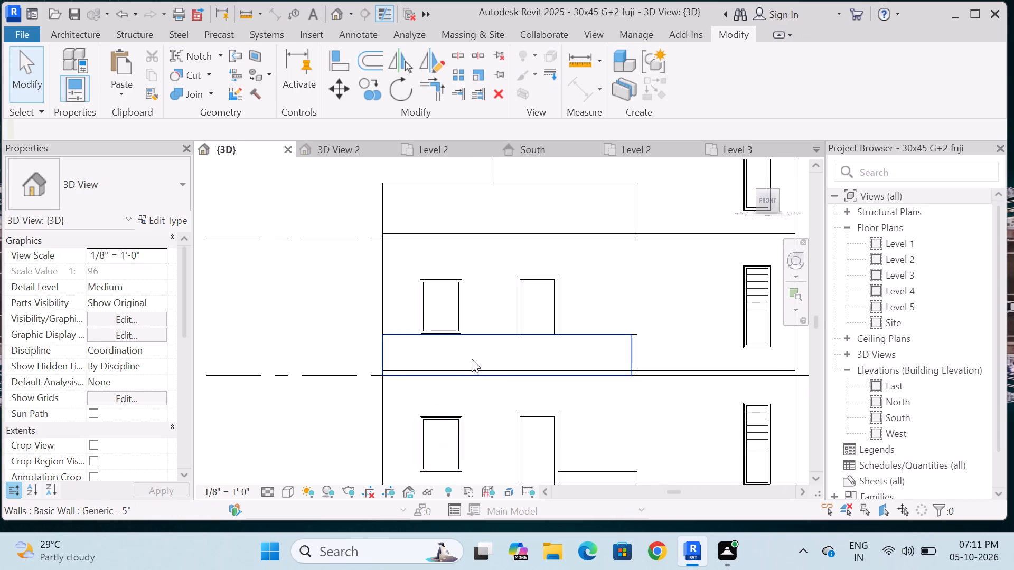
{"action": "left_click", "coordinate": [479, 353]}
{"action": "key", "text": "Delete"}
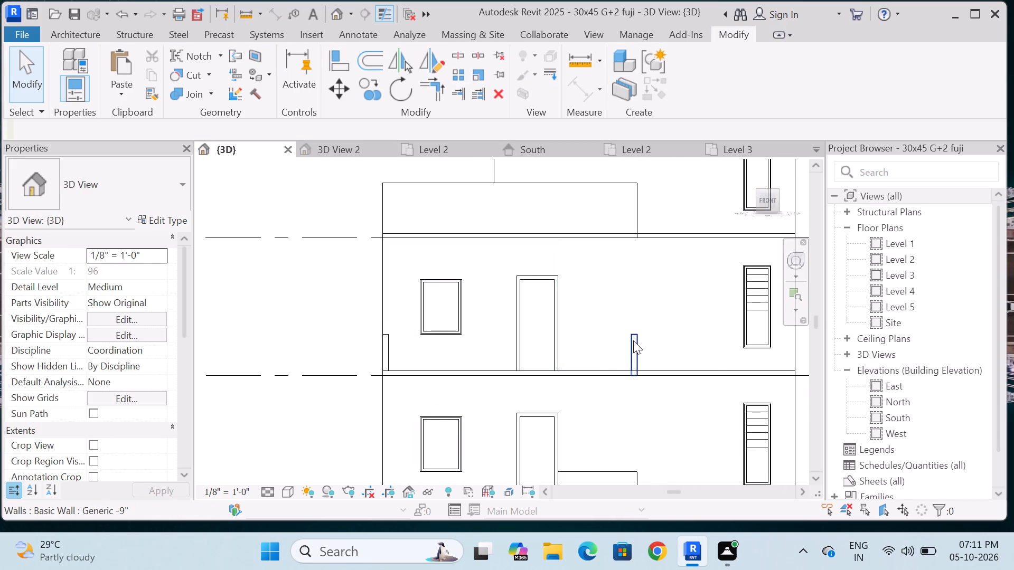
{"action": "left_click", "coordinate": [633, 340]}
{"action": "key", "text": "Delete"}
{"action": "left_click", "coordinate": [383, 348]}
{"action": "key", "text": "Delete"}
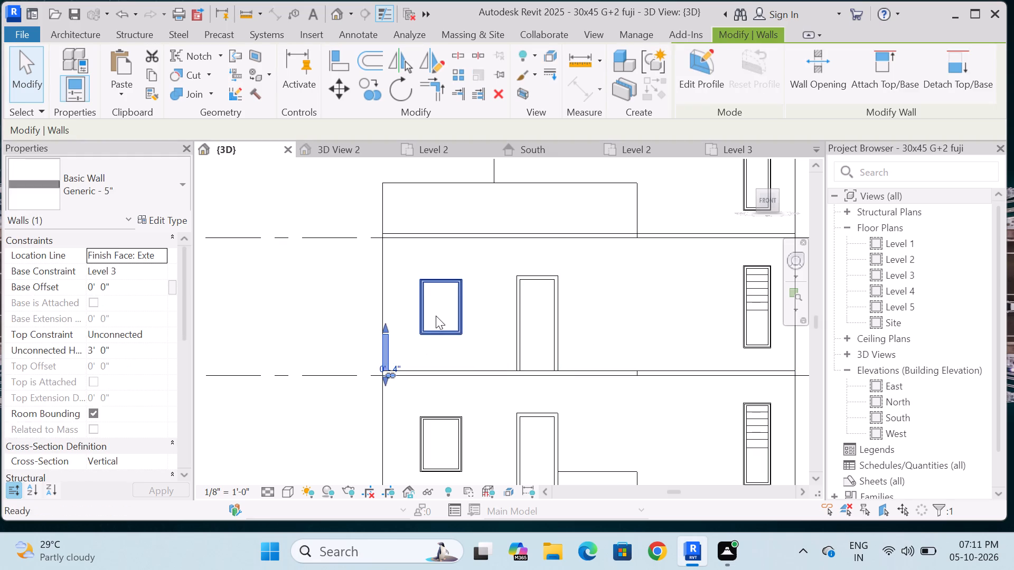
Copy the stepped Level 2 balcony front wall with both return walls and paste them aligned to Level 3.
{"action": "scroll", "coordinate": [436, 316], "scroll_direction": "down", "scroll_amount": 4}
{"action": "scroll", "coordinate": [449, 411], "scroll_direction": "up", "scroll_amount": 4}
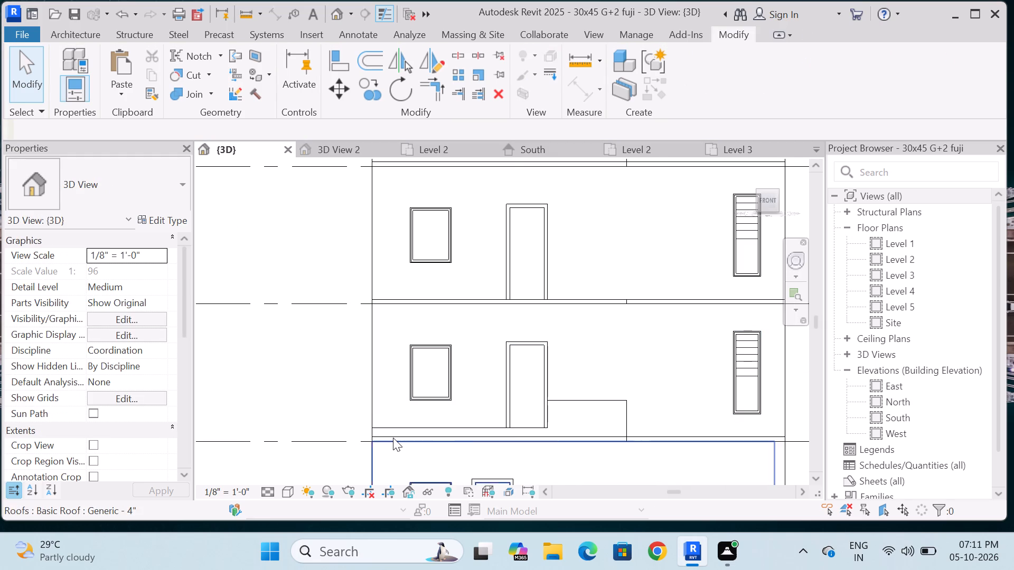
{"action": "scroll", "coordinate": [393, 438], "scroll_direction": "up", "scroll_amount": 6}
{"action": "scroll", "coordinate": [593, 404], "scroll_direction": "down", "scroll_amount": 3}
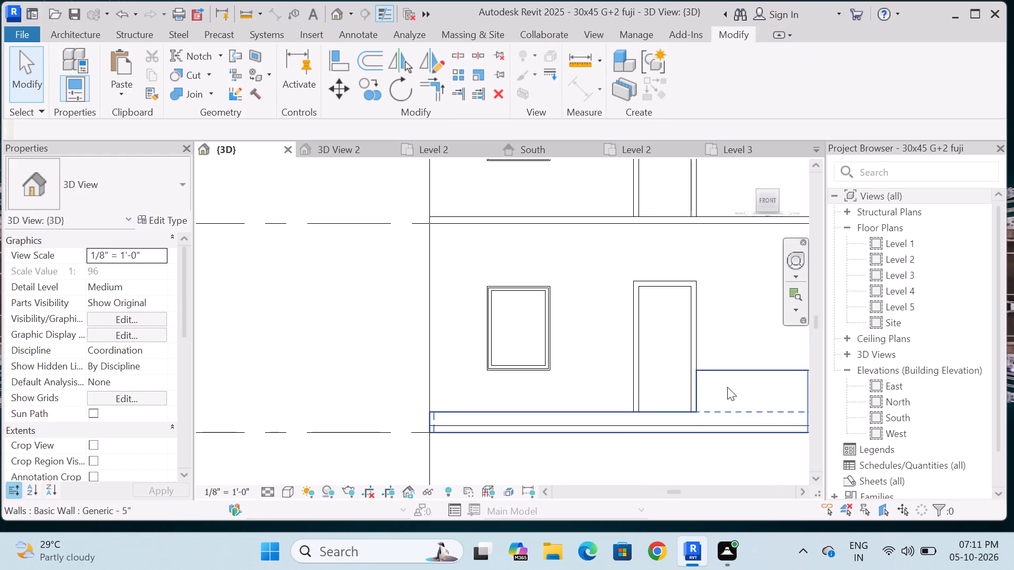
{"action": "left_click", "coordinate": [727, 387]}
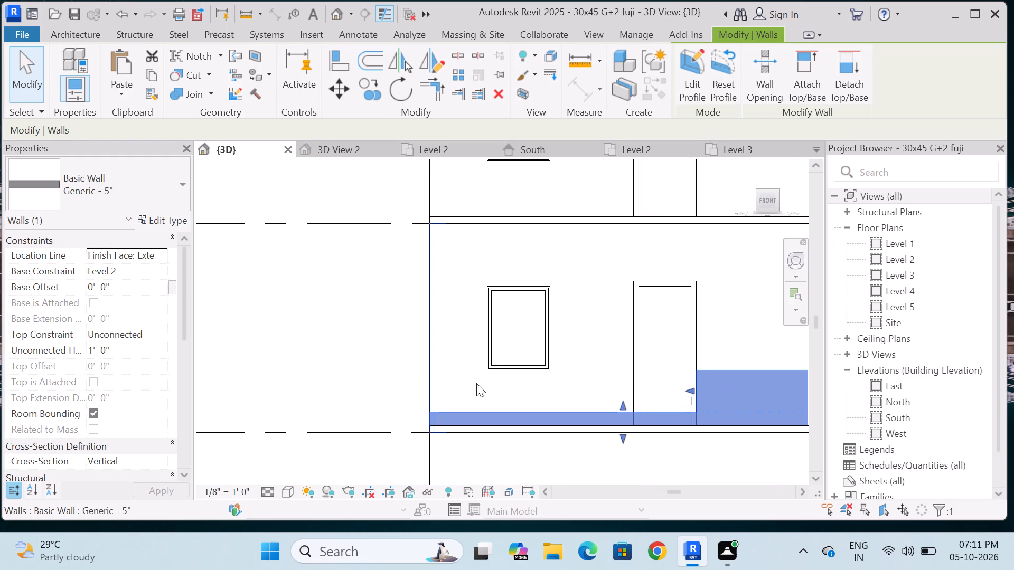
{"action": "scroll", "coordinate": [478, 355], "scroll_direction": "down", "scroll_amount": 2}
{"action": "middle_click_drag", "start_coordinate": [482, 344], "coordinate": [485, 448], "text": "shift"}
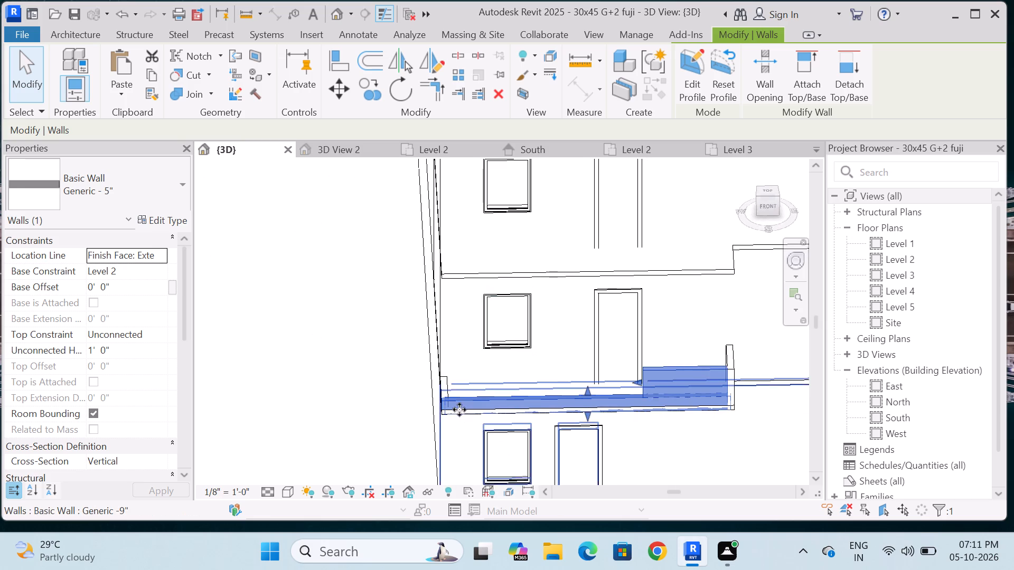
{"action": "scroll", "coordinate": [459, 408], "scroll_direction": "up", "scroll_amount": 4}
{"action": "left_click", "coordinate": [435, 362], "text": "ctrl"}
{"action": "scroll", "coordinate": [412, 380], "scroll_direction": "down", "scroll_amount": 3}
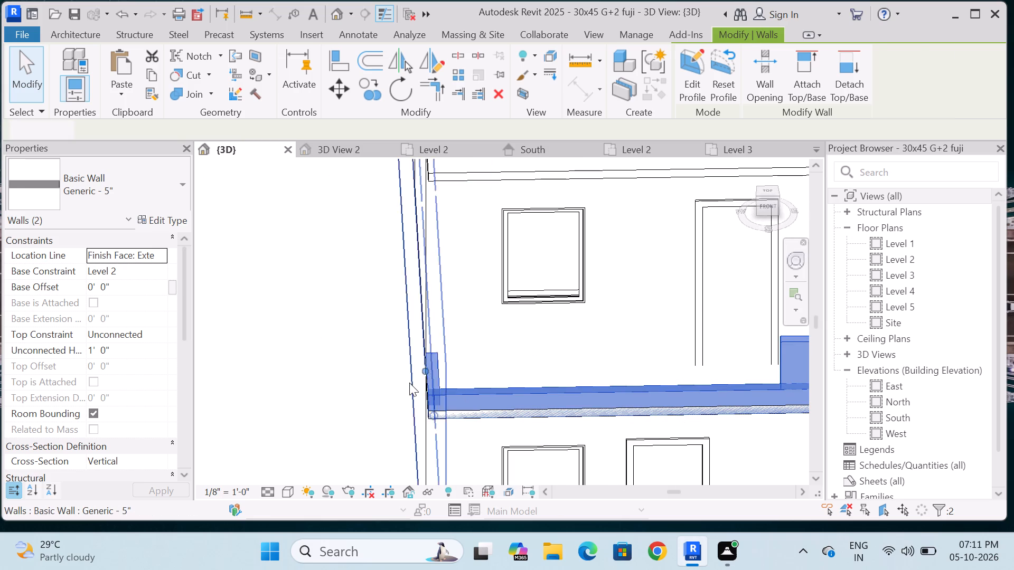
{"action": "scroll", "coordinate": [409, 383], "scroll_direction": "down", "scroll_amount": 2}
{"action": "scroll", "coordinate": [748, 342], "scroll_direction": "up", "scroll_amount": 5}
{"action": "left_click", "coordinate": [588, 362], "text": "ctrl"}
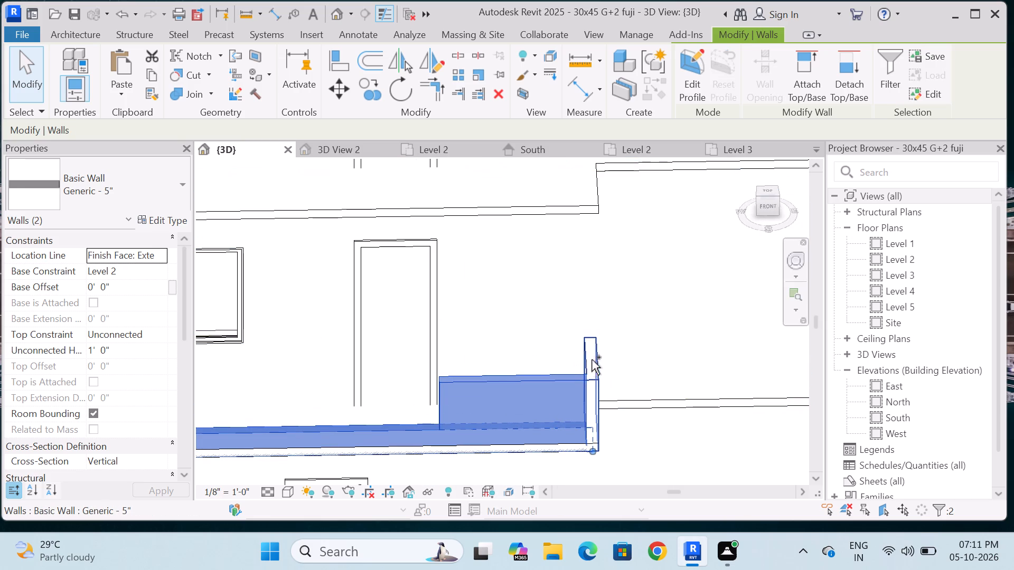
{"action": "scroll", "coordinate": [575, 318], "scroll_direction": "down", "scroll_amount": 5}
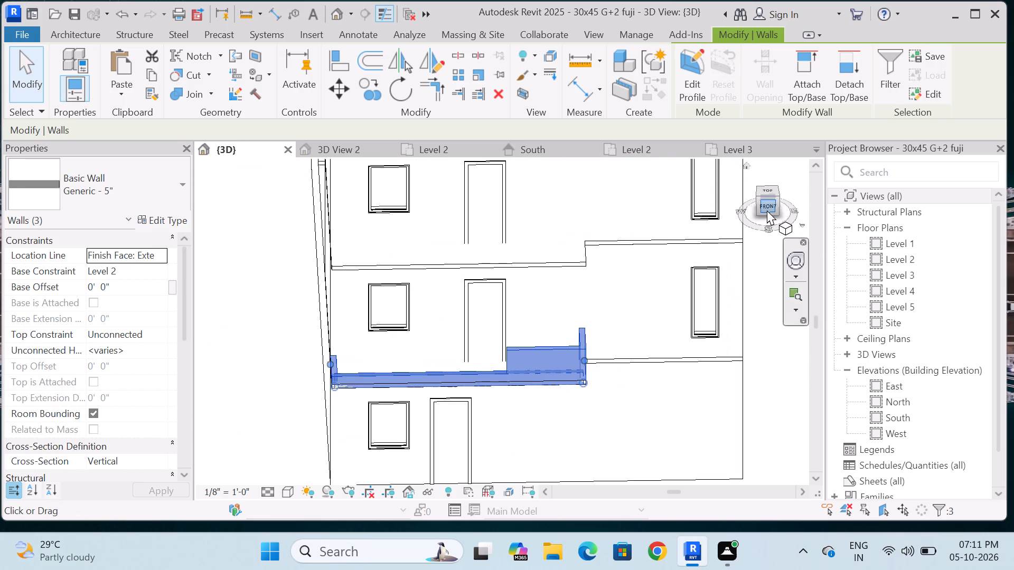
{"action": "left_click", "coordinate": [767, 210]}
{"action": "scroll", "coordinate": [519, 436], "scroll_direction": "down", "scroll_amount": 4}
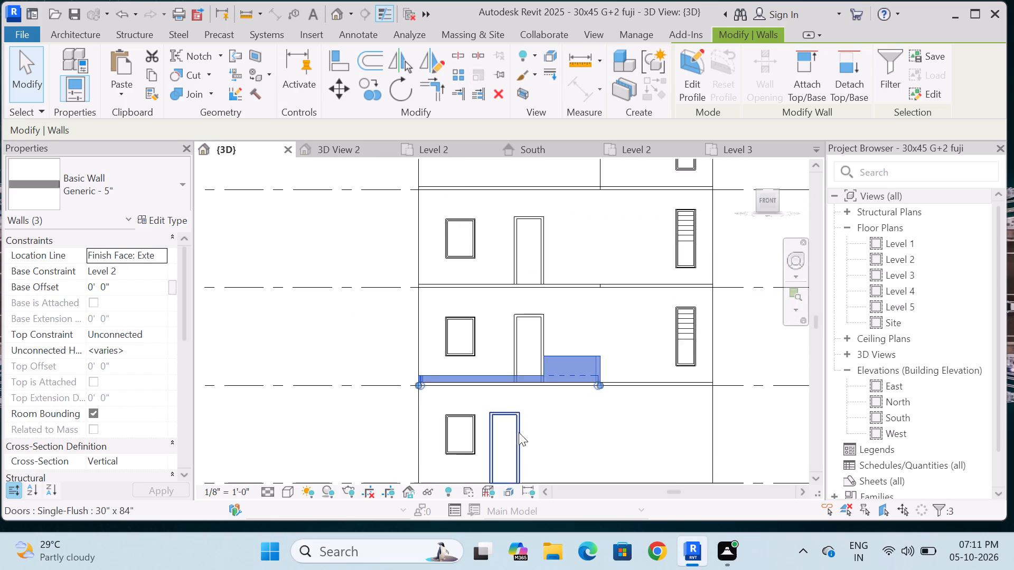
{"action": "scroll", "coordinate": [520, 422], "scroll_direction": "down", "scroll_amount": 4}
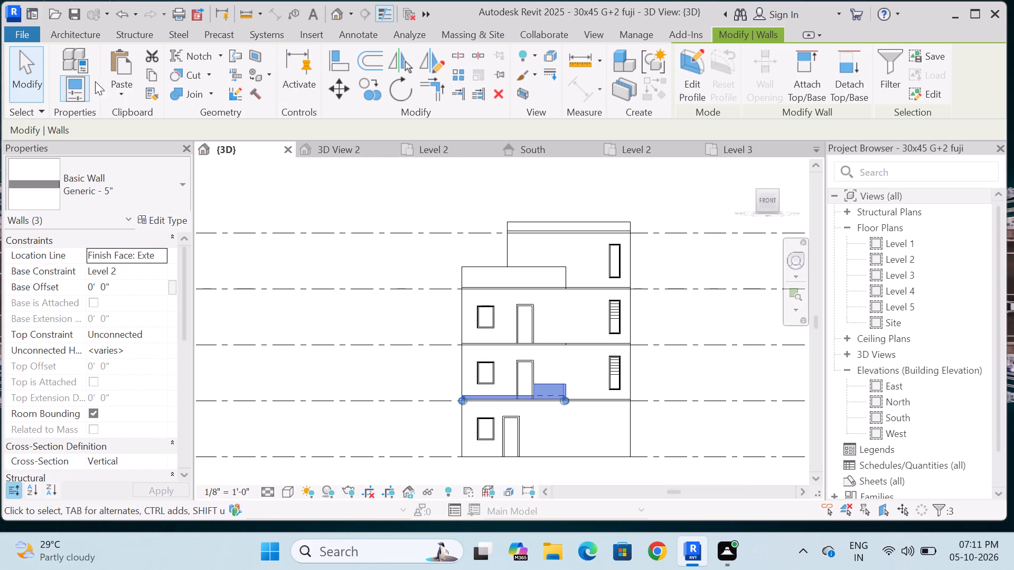
{"action": "left_click", "coordinate": [148, 81]}
{"action": "left_click", "coordinate": [116, 101]}
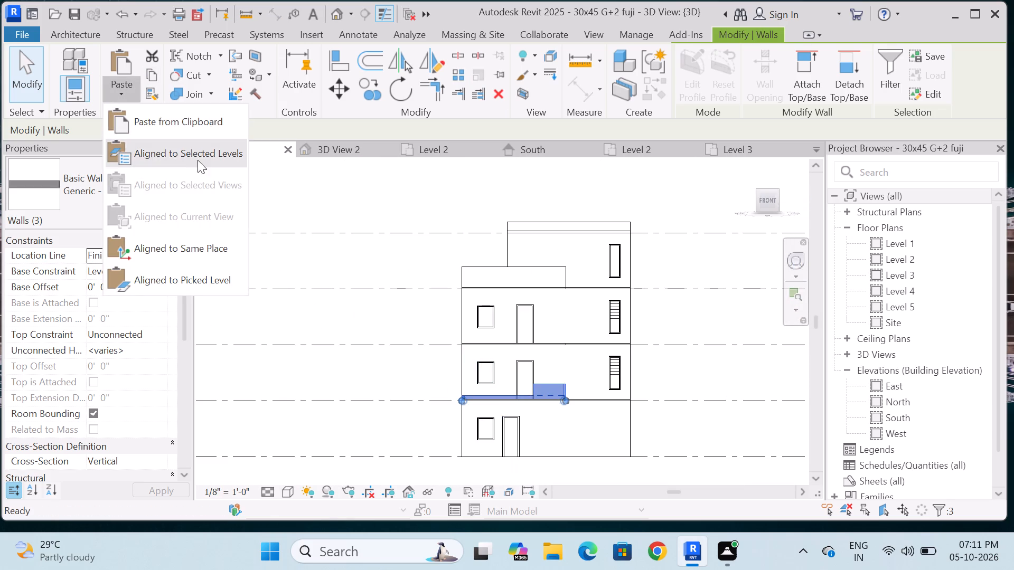
{"action": "left_click", "coordinate": [200, 159]}
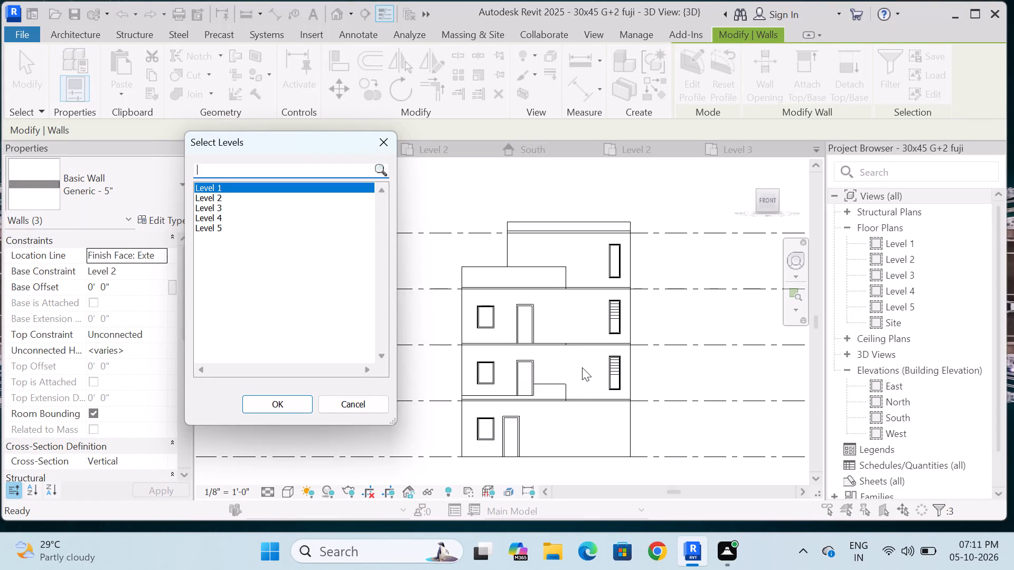
{"action": "left_click", "coordinate": [235, 205]}
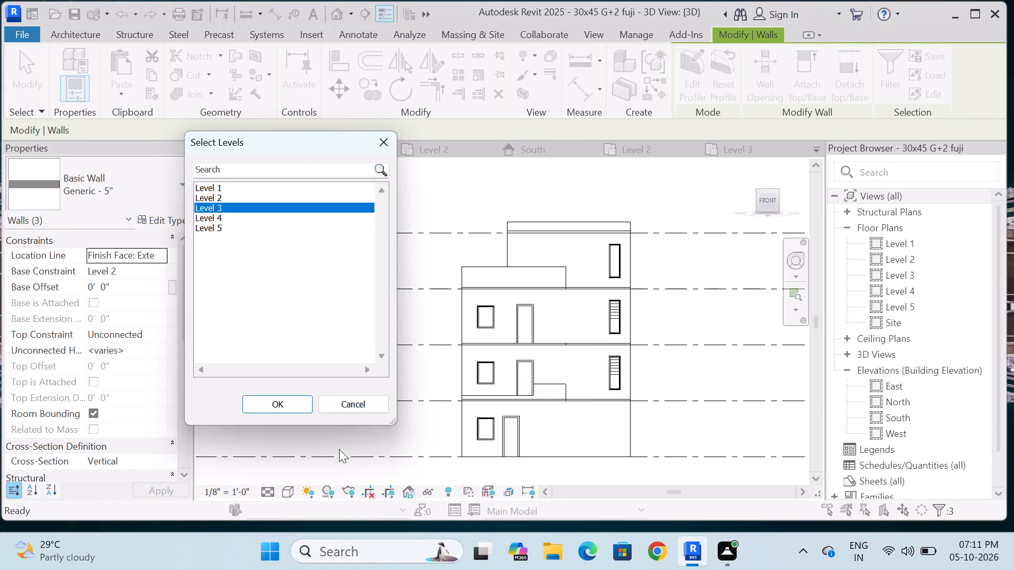
{"action": "left_click", "coordinate": [300, 406]}
{"action": "left_click", "coordinate": [397, 251]}
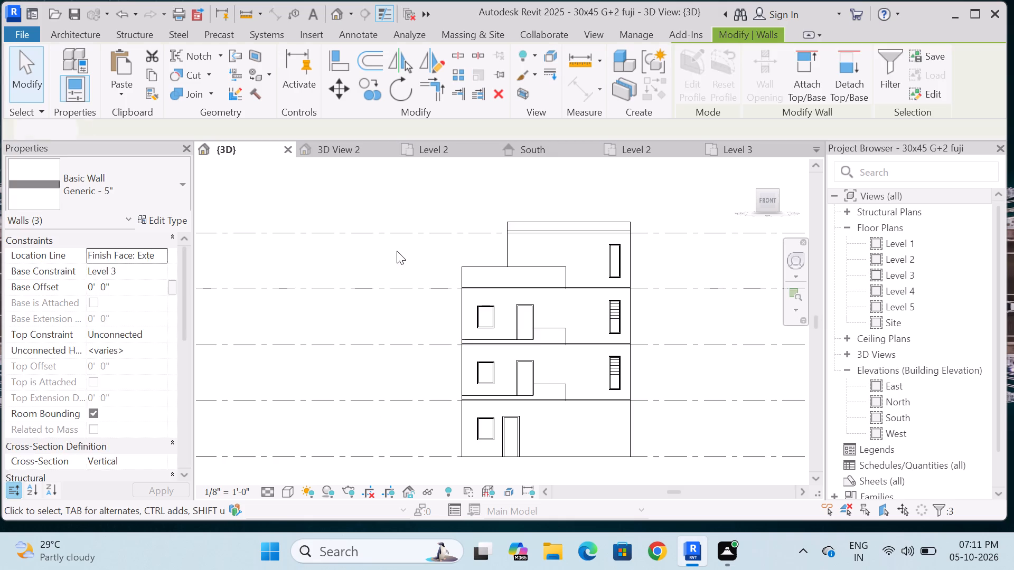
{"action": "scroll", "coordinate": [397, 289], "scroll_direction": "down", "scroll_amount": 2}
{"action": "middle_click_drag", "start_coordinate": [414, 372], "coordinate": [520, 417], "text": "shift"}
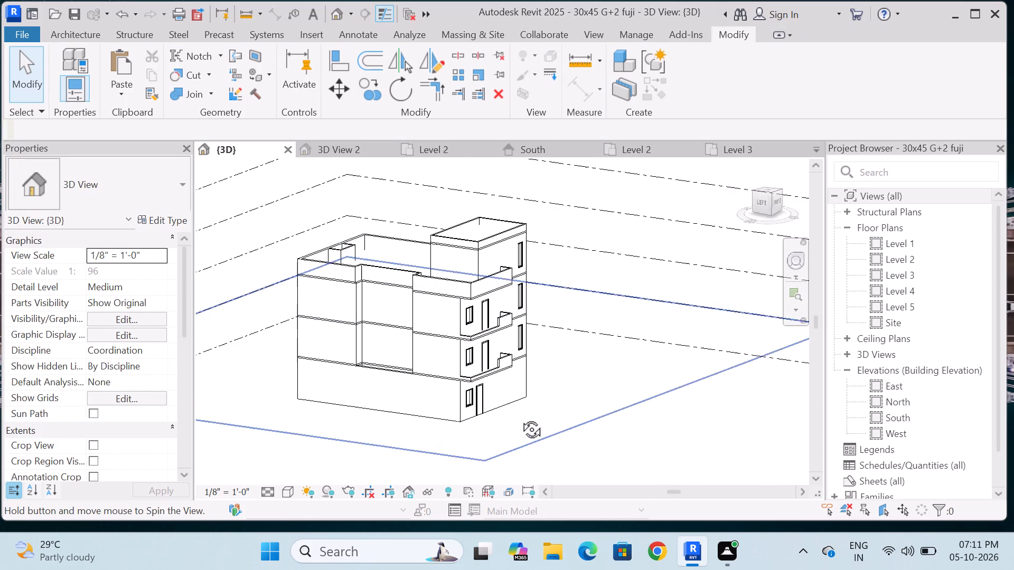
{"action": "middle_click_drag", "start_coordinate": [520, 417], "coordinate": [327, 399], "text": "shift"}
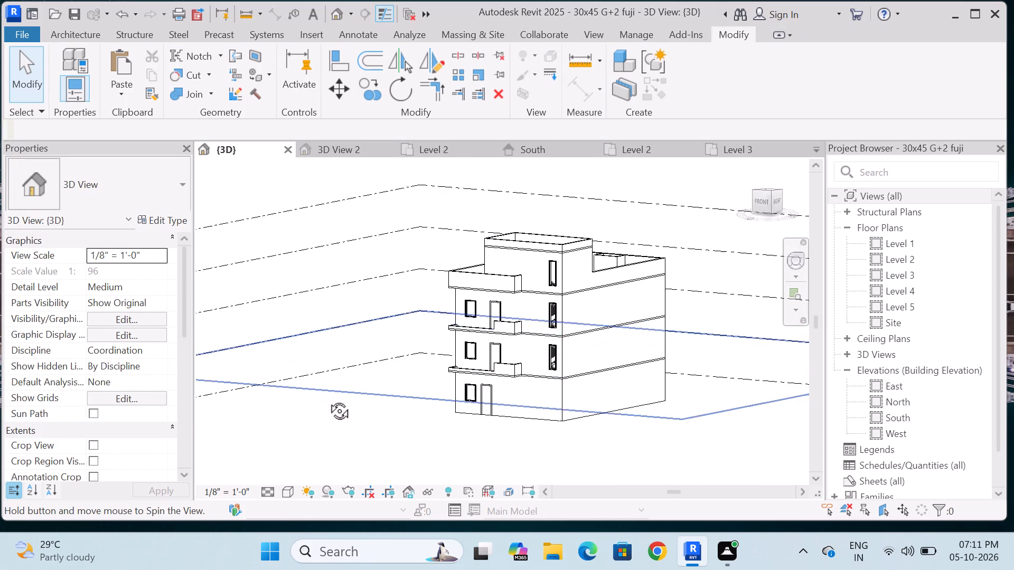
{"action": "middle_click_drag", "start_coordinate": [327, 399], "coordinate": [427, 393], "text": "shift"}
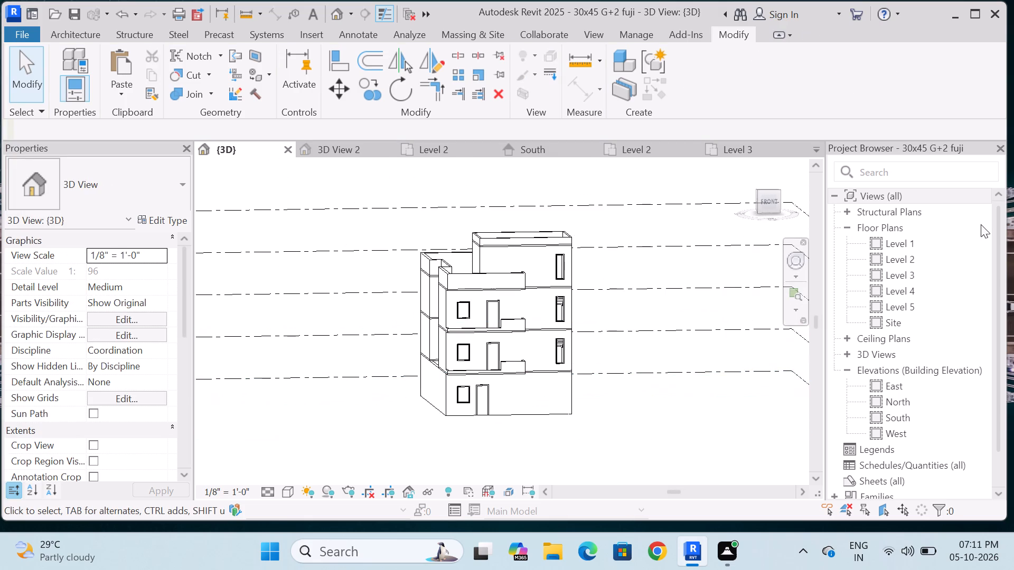
In the Level 1 floor plan, create a Generic - 12" floor with a rectangular boundary along the building's outer wall corners.
{"action": "double_click", "coordinate": [907, 240]}
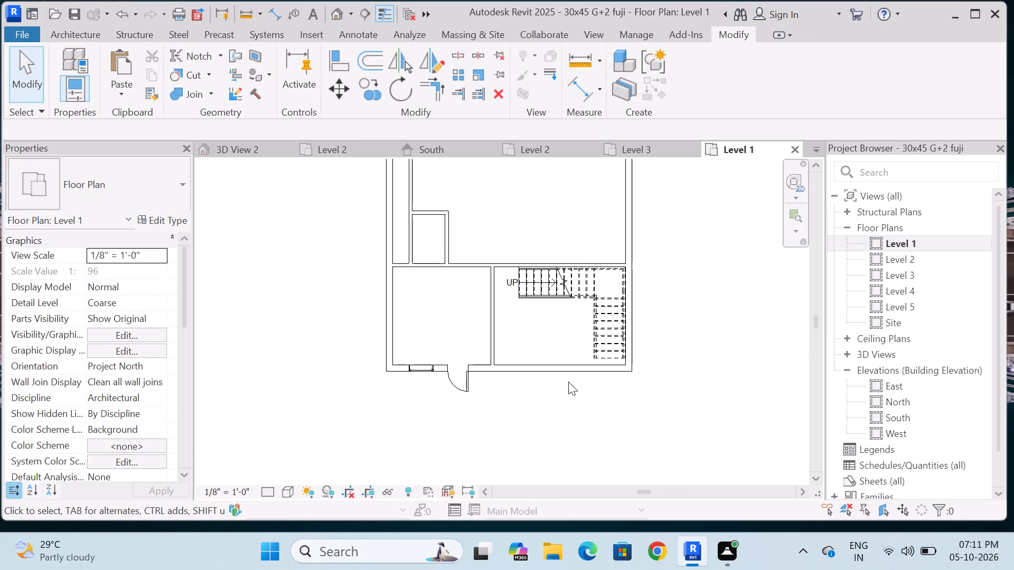
{"action": "scroll", "coordinate": [568, 386], "scroll_direction": "down", "scroll_amount": 4}
{"action": "scroll", "coordinate": [396, 315], "scroll_direction": "down", "scroll_amount": 5}
{"action": "left_click", "coordinate": [72, 37]}
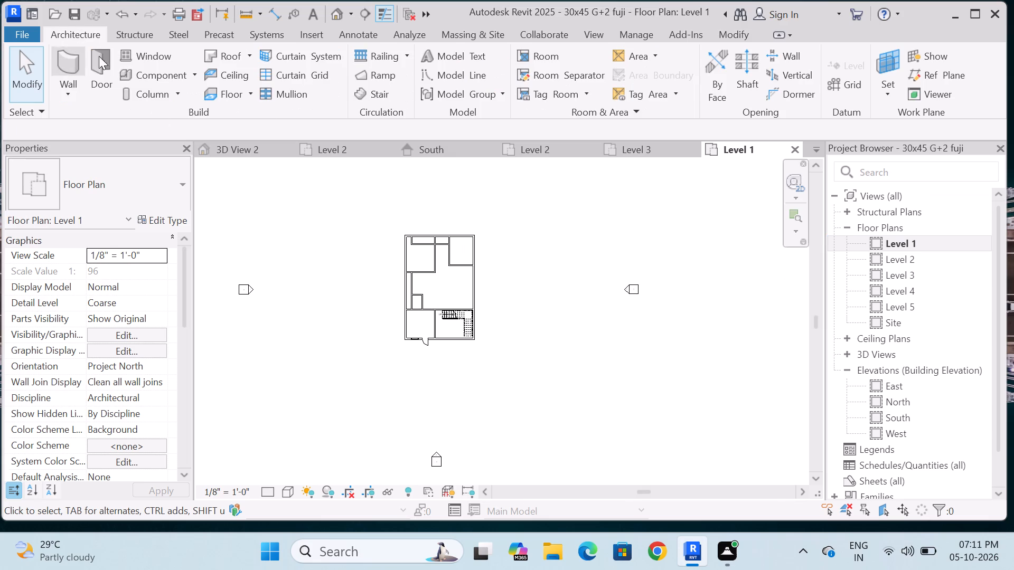
{"action": "left_click", "coordinate": [238, 91]}
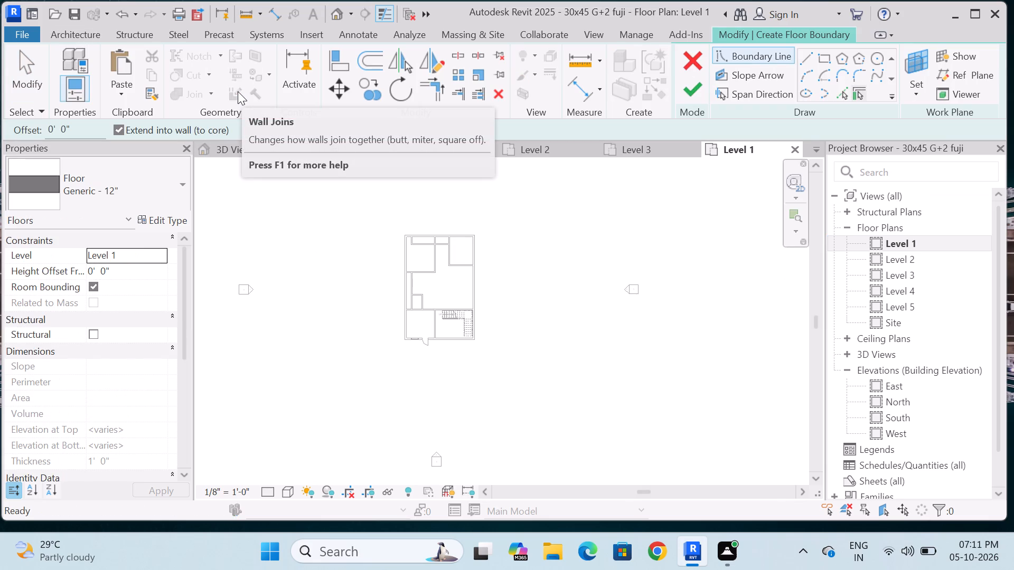
{"action": "left_click", "coordinate": [823, 58]}
{"action": "scroll", "coordinate": [375, 241], "scroll_direction": "up", "scroll_amount": 6}
{"action": "scroll", "coordinate": [463, 210], "scroll_direction": "up", "scroll_amount": 10}
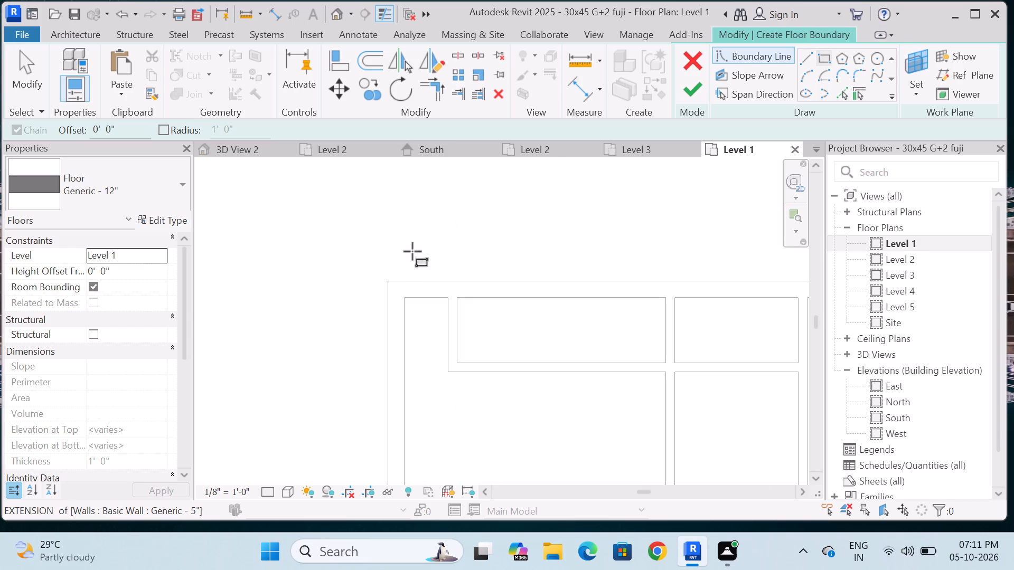
{"action": "left_click", "coordinate": [392, 279]}
{"action": "scroll", "coordinate": [452, 259], "scroll_direction": "down", "scroll_amount": 2}
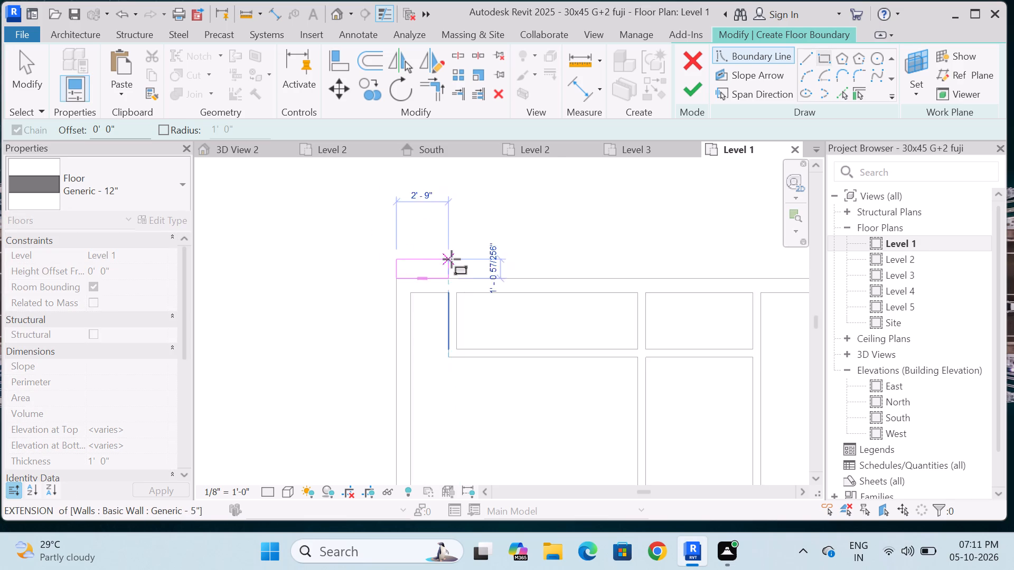
{"action": "scroll", "coordinate": [452, 259], "scroll_direction": "down", "scroll_amount": 14}
{"action": "scroll", "coordinate": [527, 398], "scroll_direction": "up", "scroll_amount": 13}
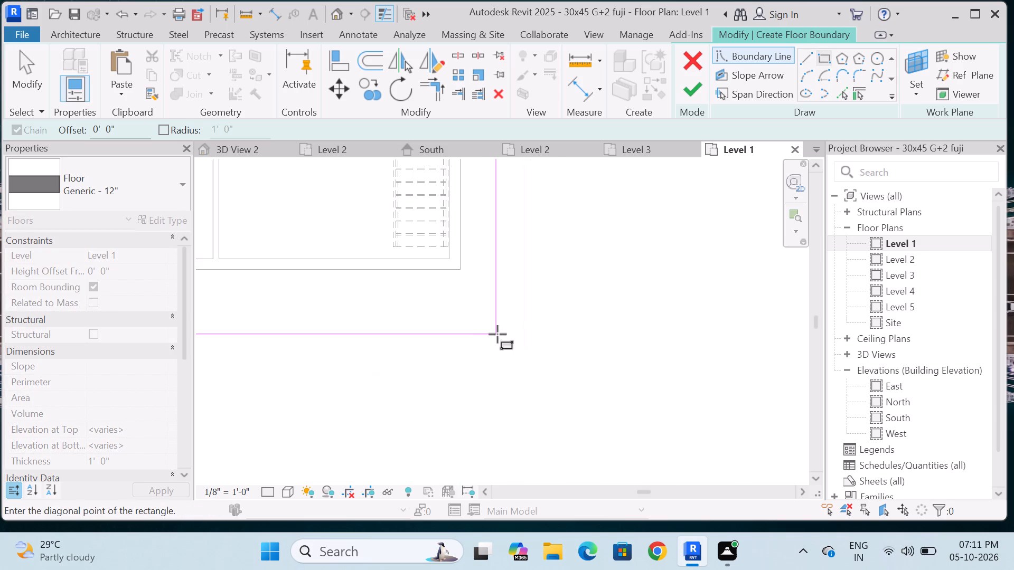
{"action": "scroll", "coordinate": [550, 368], "scroll_direction": "down", "scroll_amount": 5}
{"action": "scroll", "coordinate": [456, 315], "scroll_direction": "up", "scroll_amount": 6}
{"action": "scroll", "coordinate": [564, 338], "scroll_direction": "up", "scroll_amount": 3}
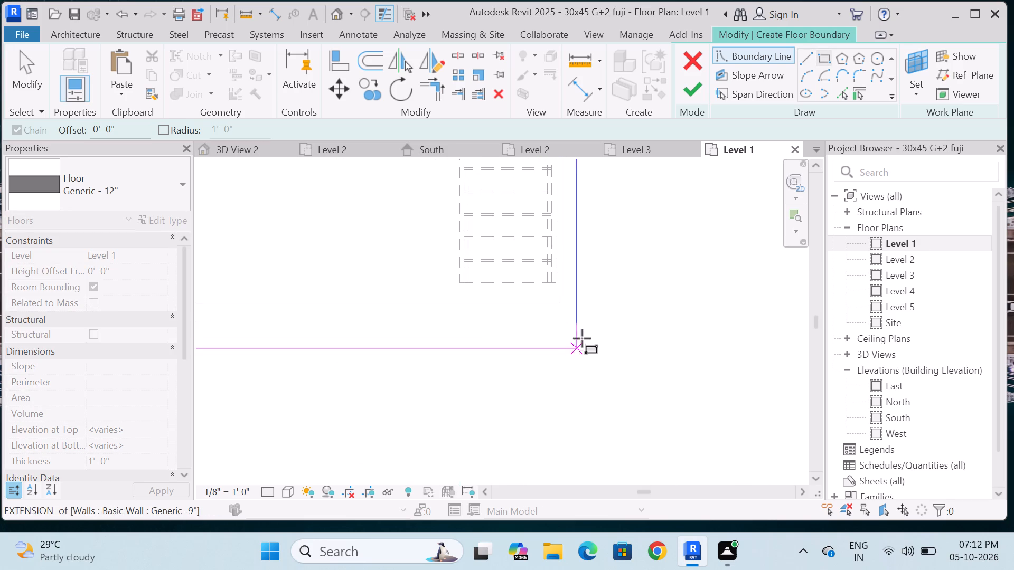
{"action": "left_click", "coordinate": [578, 321]}
{"action": "scroll", "coordinate": [574, 374], "scroll_direction": "down", "scroll_amount": 5}
{"action": "key", "text": "Escape"}
{"action": "scroll", "coordinate": [565, 381], "scroll_direction": "down", "scroll_amount": 6}
{"action": "scroll", "coordinate": [534, 396], "scroll_direction": "up", "scroll_amount": 1}
{"action": "scroll", "coordinate": [528, 396], "scroll_direction": "down", "scroll_amount": 5}
{"action": "key", "text": "Escape"}
{"action": "left_click", "coordinate": [686, 90]}
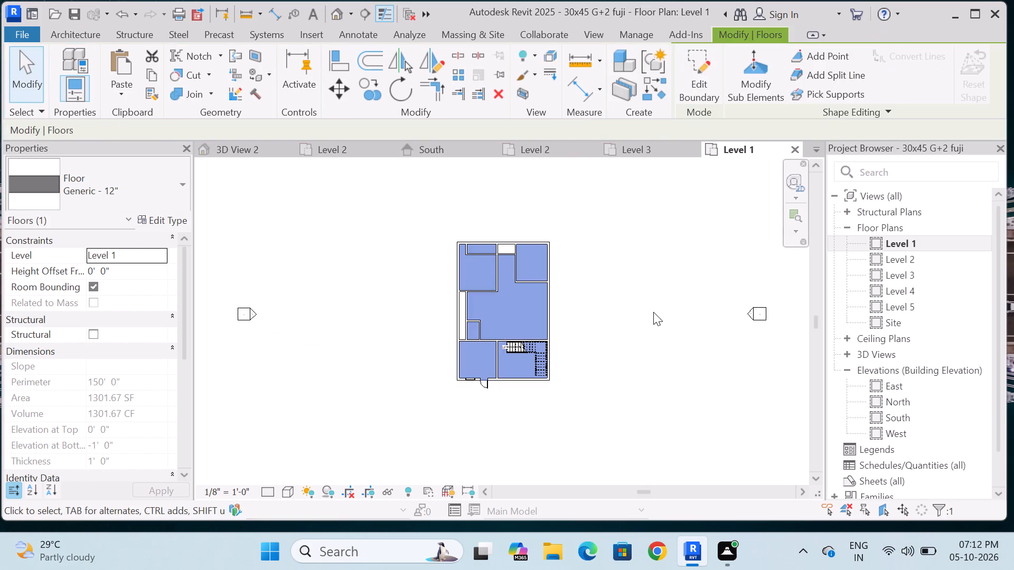
Compare the working model's Level 1 and Level 3 plans with the reference project's Level 2 plan, south elevation and perspective view.
{"action": "left_click", "coordinate": [653, 312]}
{"action": "key", "text": "Escape"}
{"action": "left_click", "coordinate": [315, 153]}
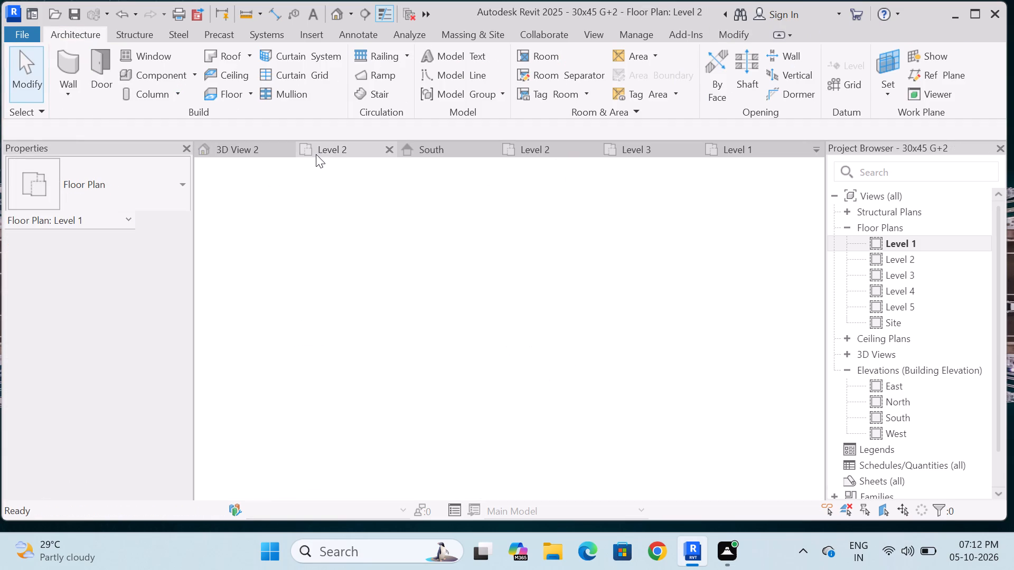
{"action": "left_click", "coordinate": [480, 154]}
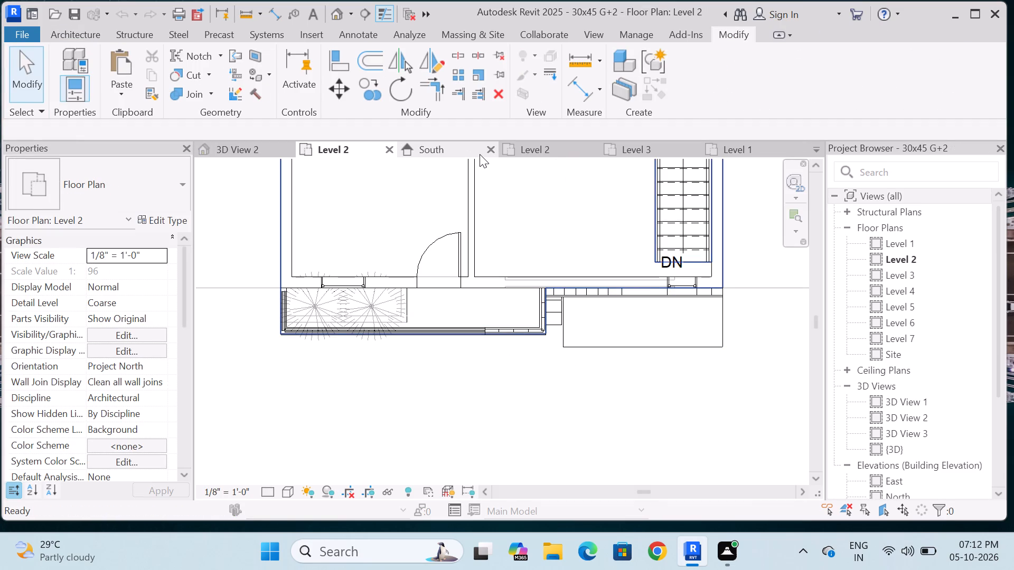
{"action": "left_click", "coordinate": [540, 156]}
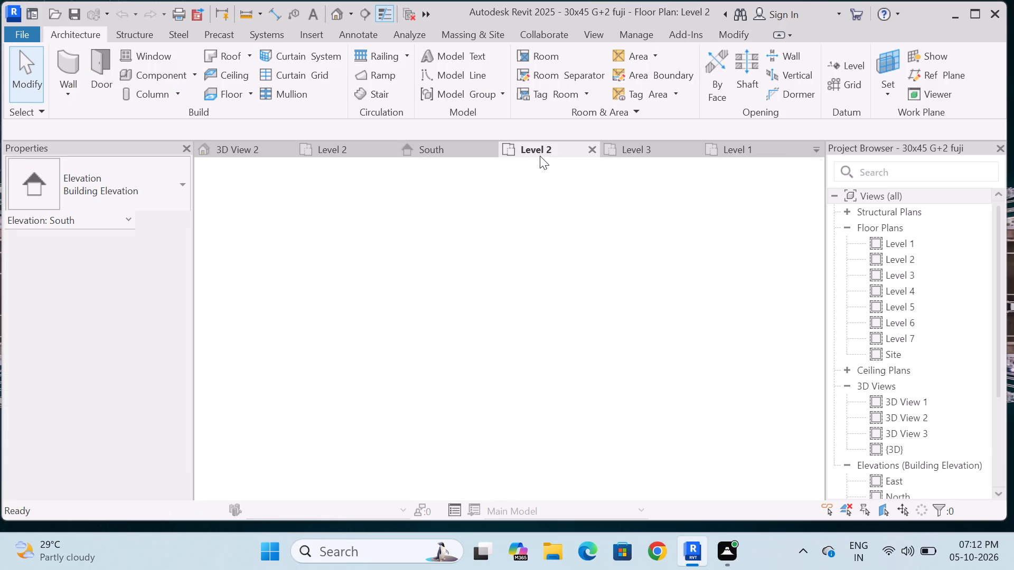
{"action": "left_click", "coordinate": [645, 146]}
{"action": "scroll", "coordinate": [482, 262], "scroll_direction": "down", "scroll_amount": 2}
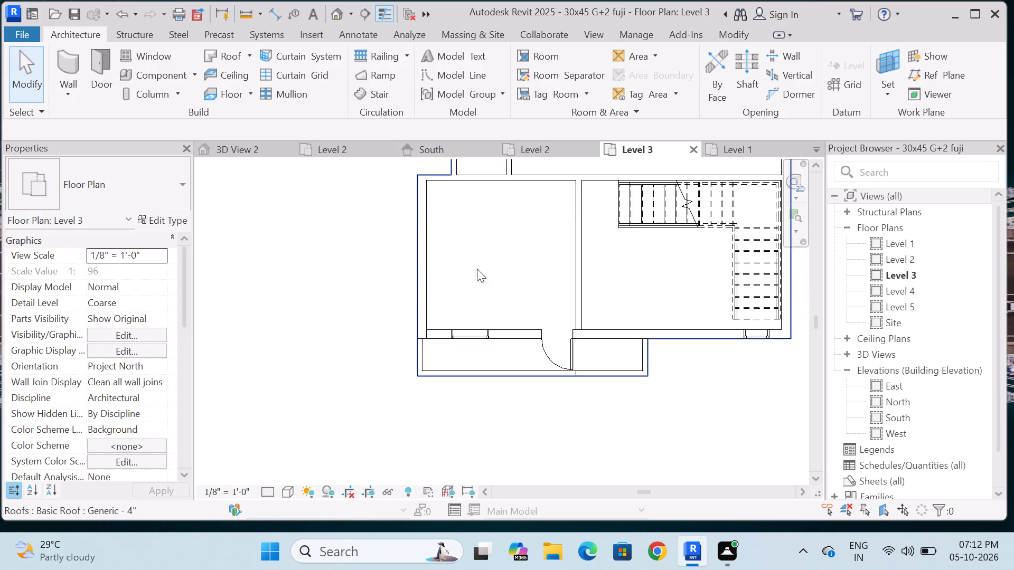
{"action": "scroll", "coordinate": [477, 269], "scroll_direction": "down", "scroll_amount": 8}
{"action": "left_click", "coordinate": [750, 149]}
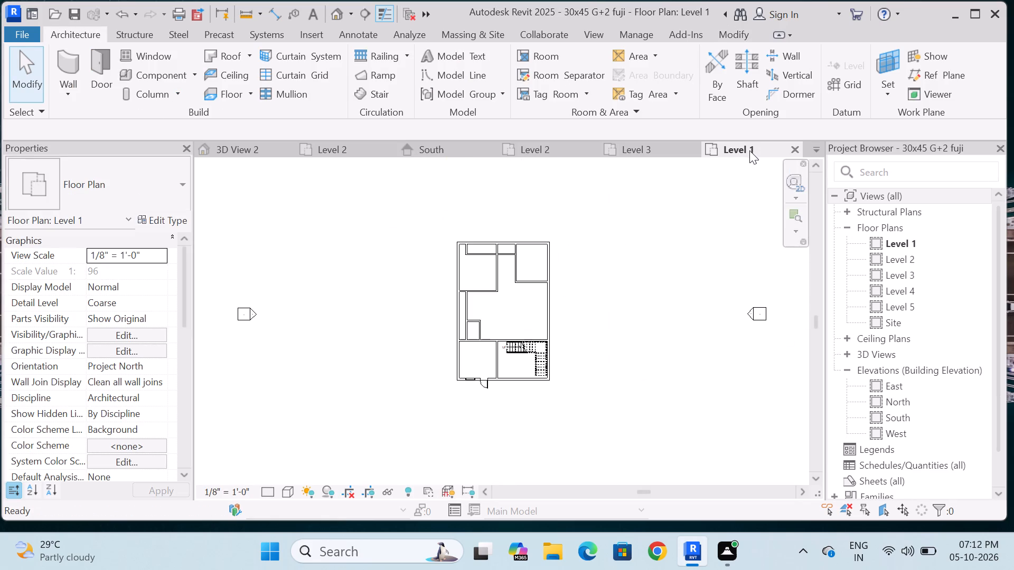
{"action": "left_click", "coordinate": [425, 151]}
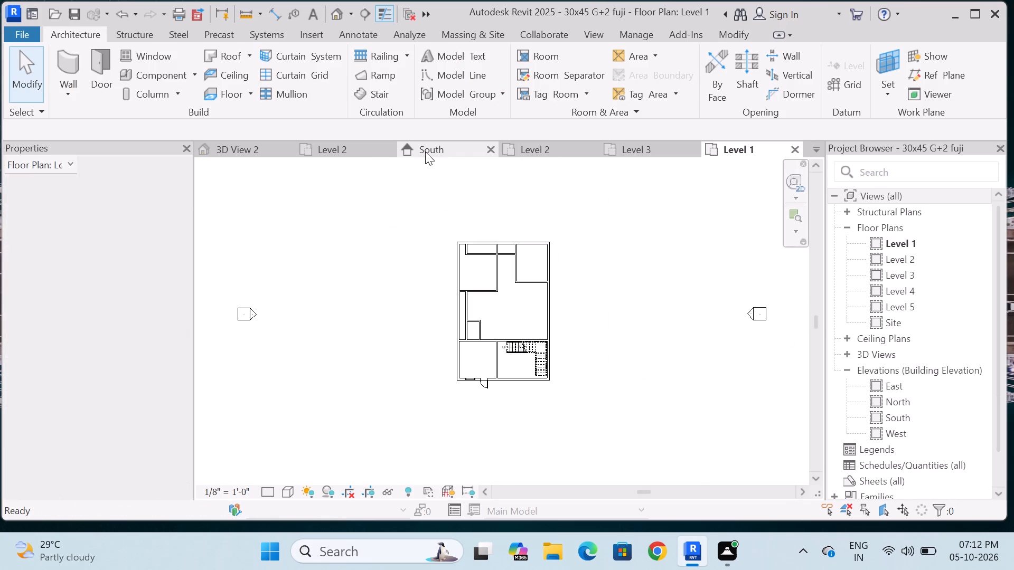
{"action": "left_click", "coordinate": [672, 143]}
{"action": "left_click", "coordinate": [695, 150]}
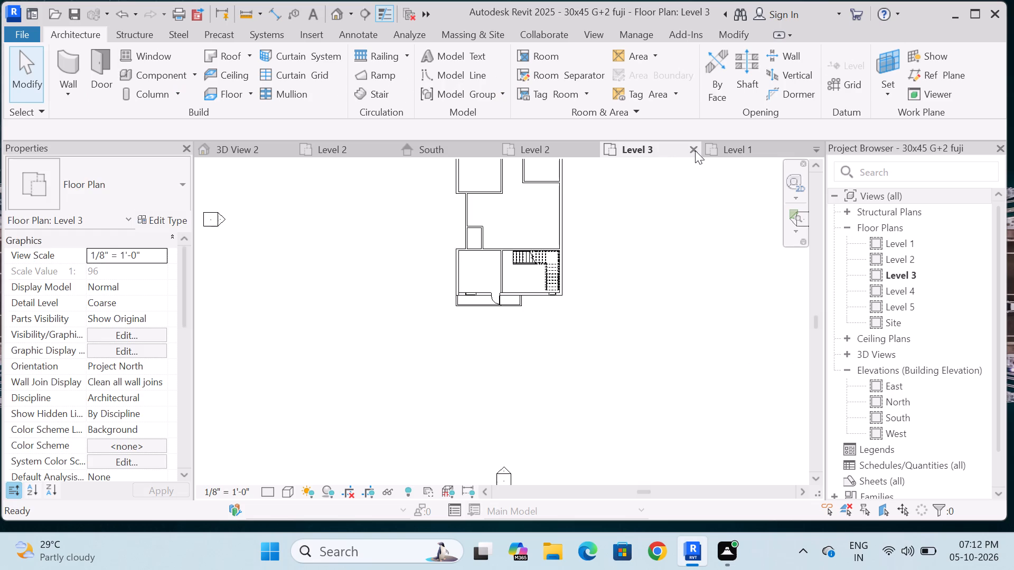
{"action": "left_click", "coordinate": [729, 147]}
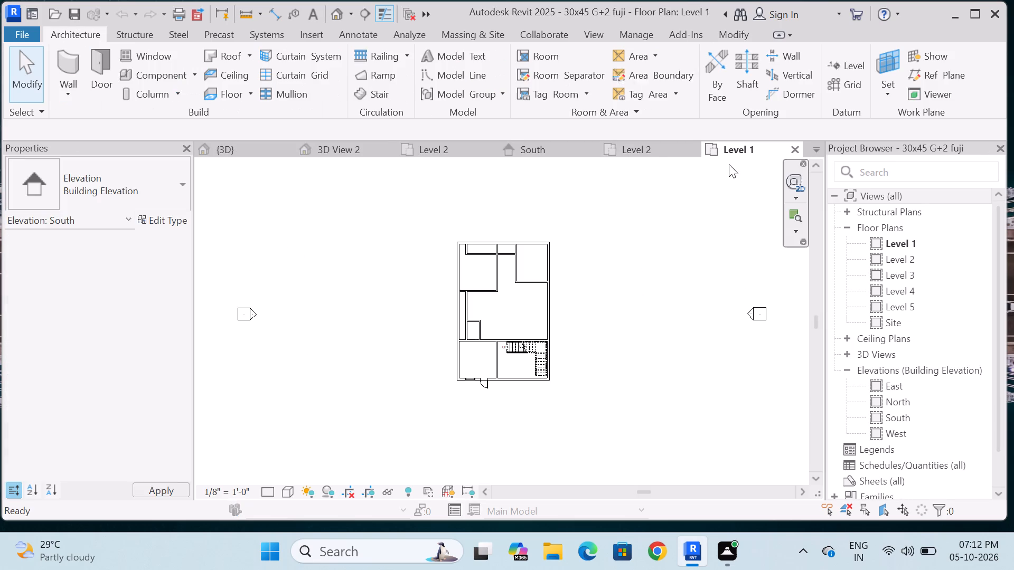
{"action": "left_click", "coordinate": [795, 148]}
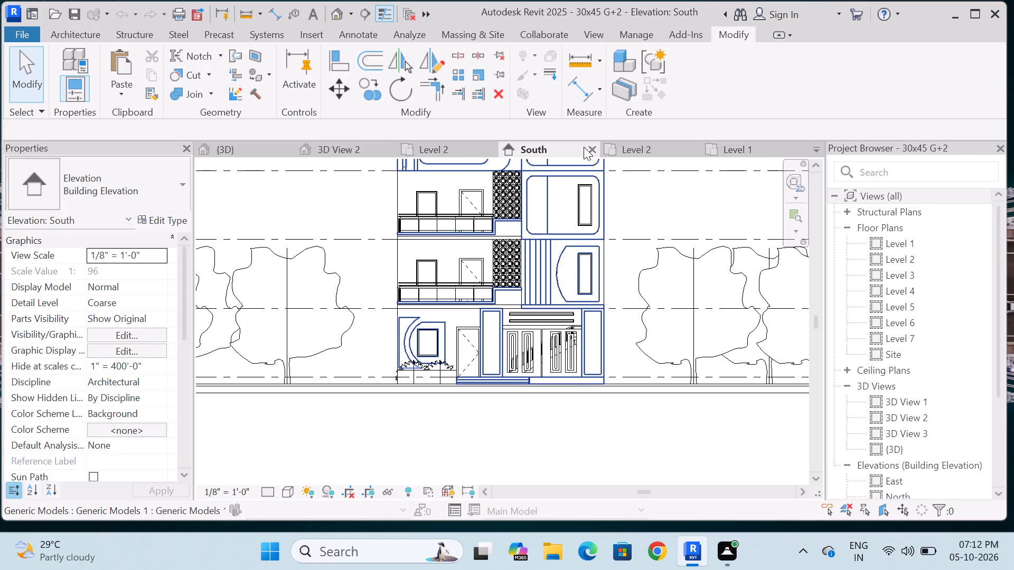
{"action": "scroll", "coordinate": [542, 295], "scroll_direction": "down", "scroll_amount": 5}
{"action": "scroll", "coordinate": [575, 218], "scroll_direction": "up", "scroll_amount": 4}
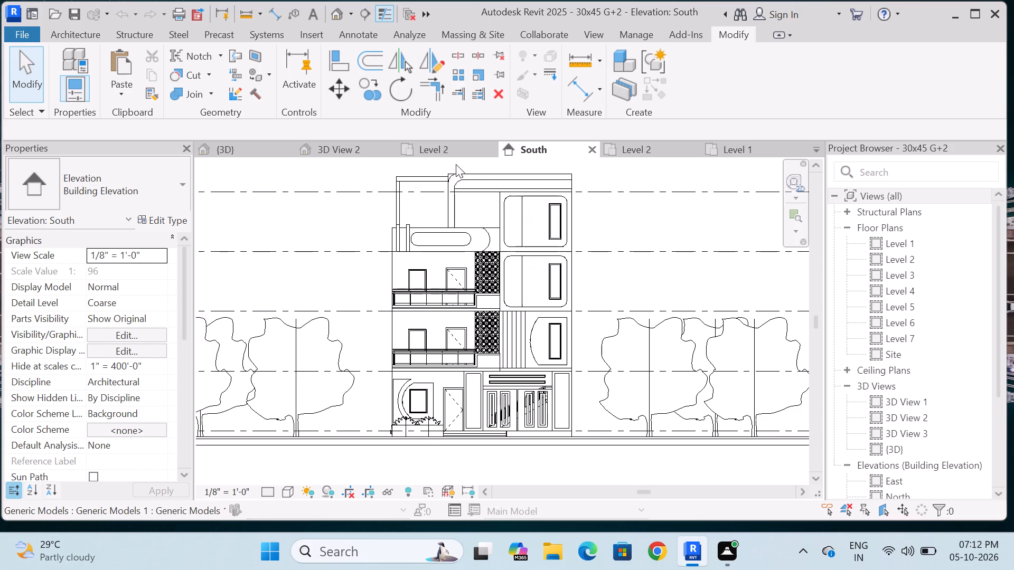
{"action": "left_click", "coordinate": [443, 153]}
{"action": "scroll", "coordinate": [540, 277], "scroll_direction": "down", "scroll_amount": 8}
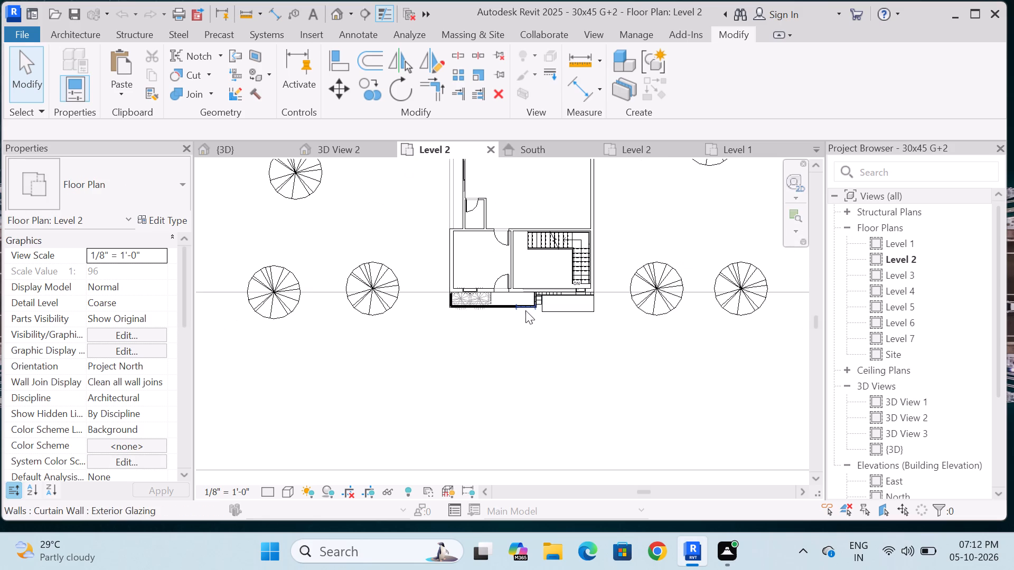
{"action": "double_click", "coordinate": [910, 258]}
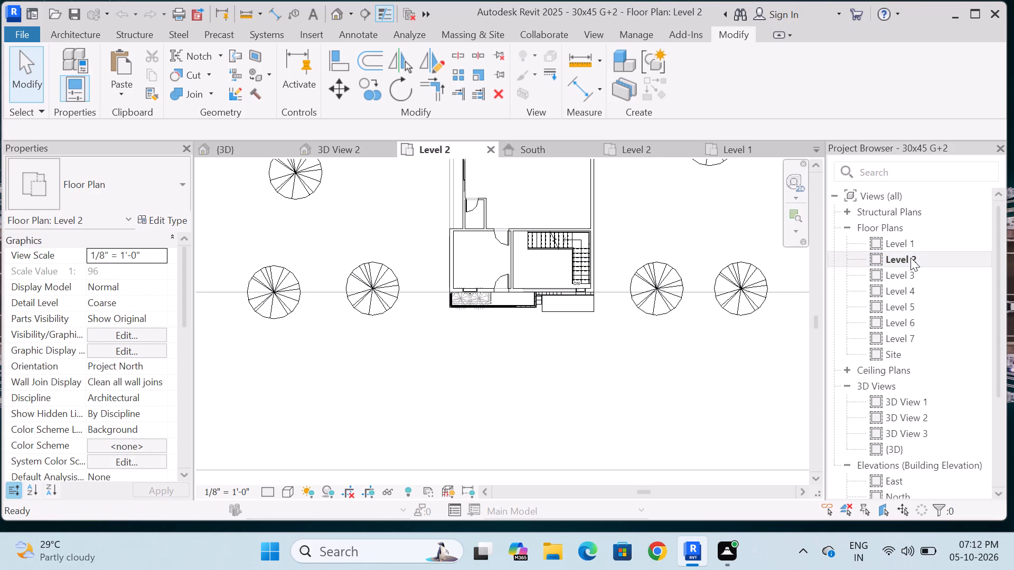
{"action": "left_click", "coordinate": [336, 150]}
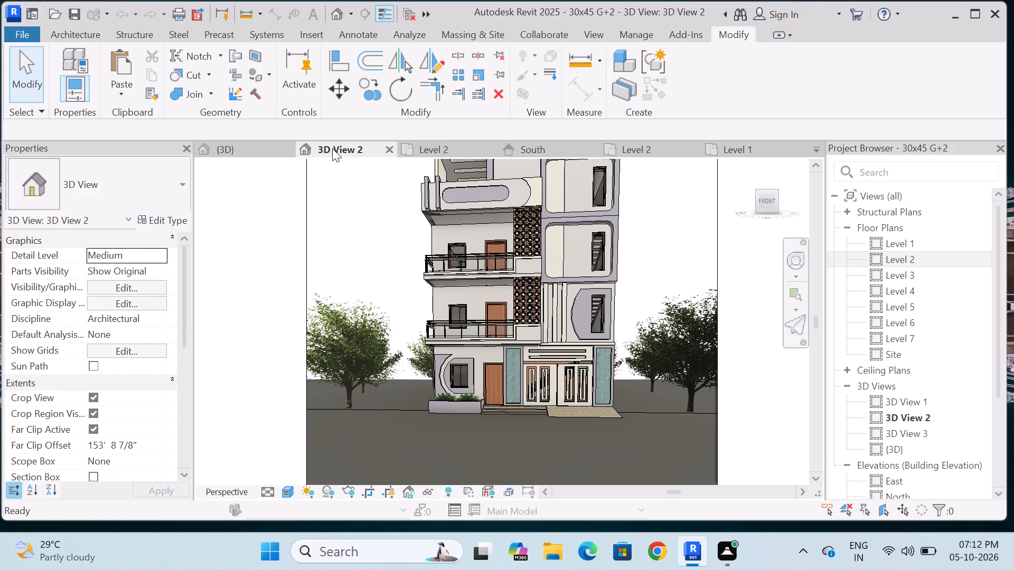
Examine the working model in 3D from the front and both sides, checking the stepped balconies and the ground floor slab.
{"action": "left_click", "coordinate": [255, 153]}
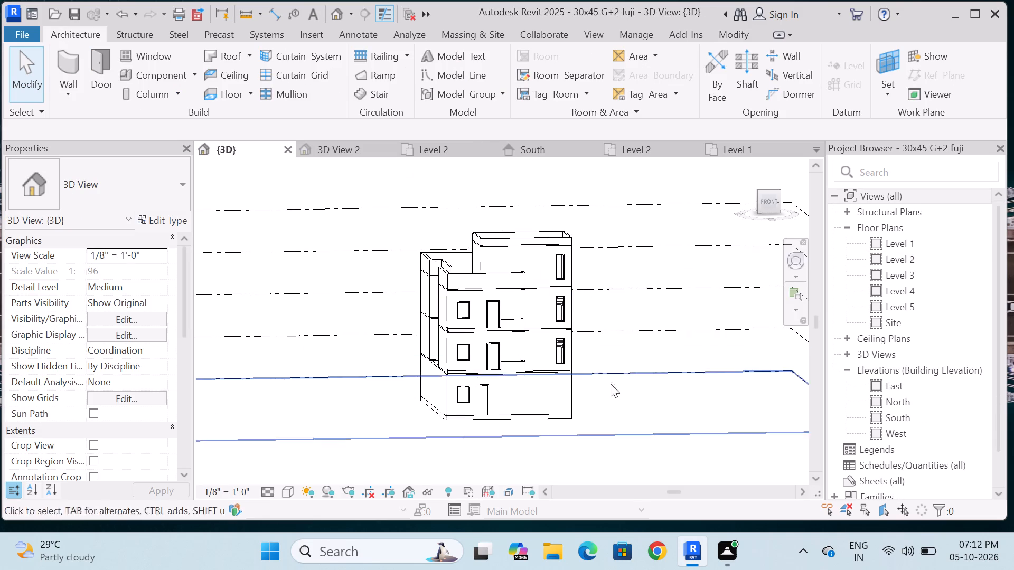
{"action": "middle_click_drag", "start_coordinate": [616, 403], "coordinate": [651, 394]}
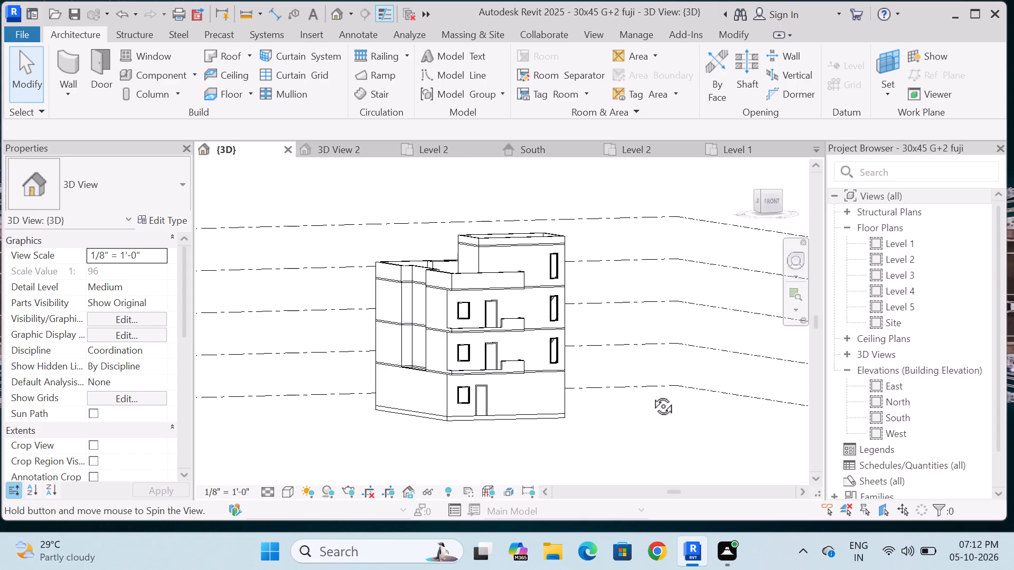
{"action": "middle_click_drag", "start_coordinate": [651, 394], "coordinate": [568, 379]}
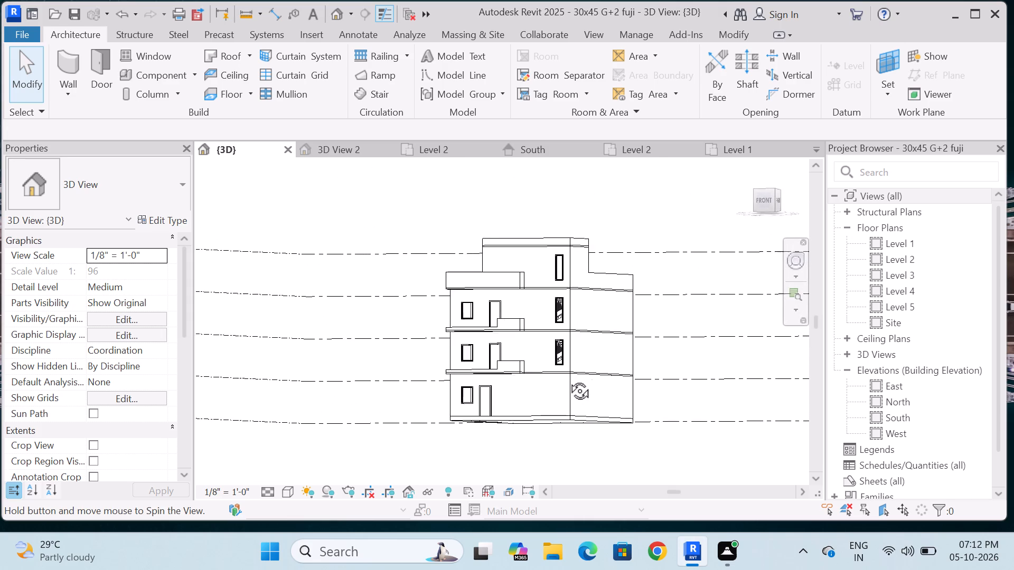
{"action": "middle_click_drag", "start_coordinate": [568, 379], "coordinate": [600, 377]}
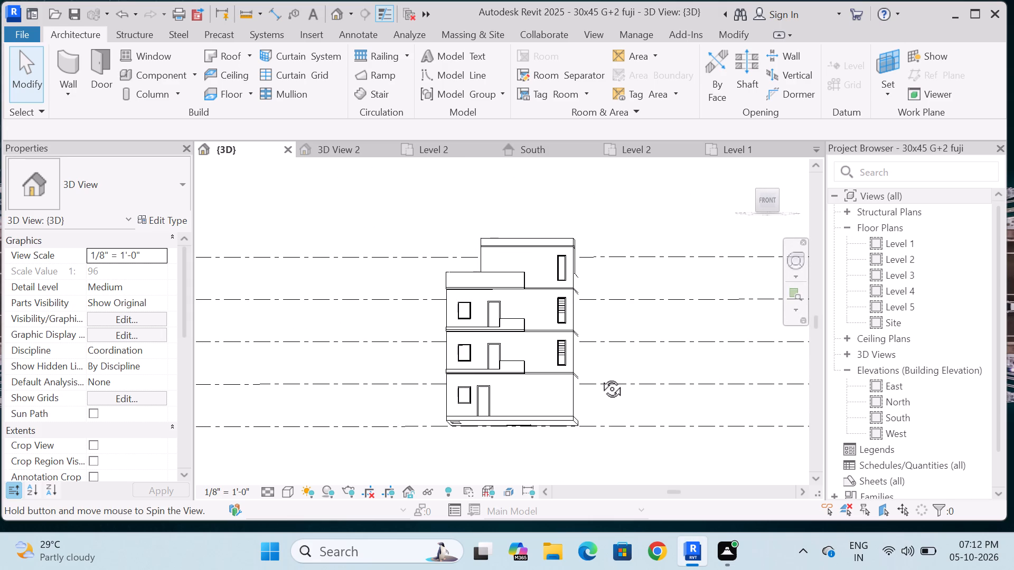
{"action": "middle_click_drag", "start_coordinate": [600, 377], "coordinate": [601, 382]}
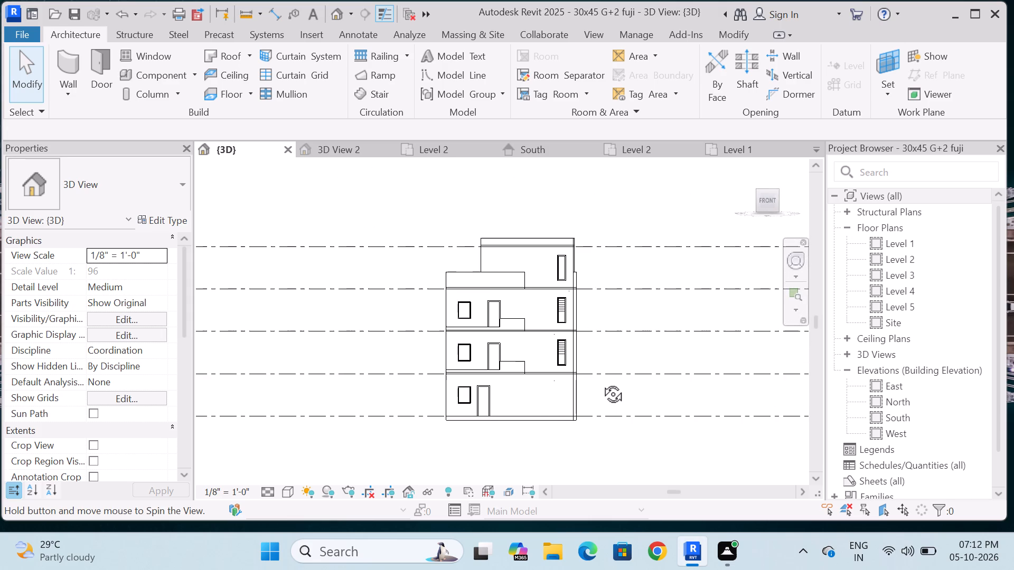
{"action": "middle_click_drag", "start_coordinate": [601, 382], "coordinate": [651, 394]}
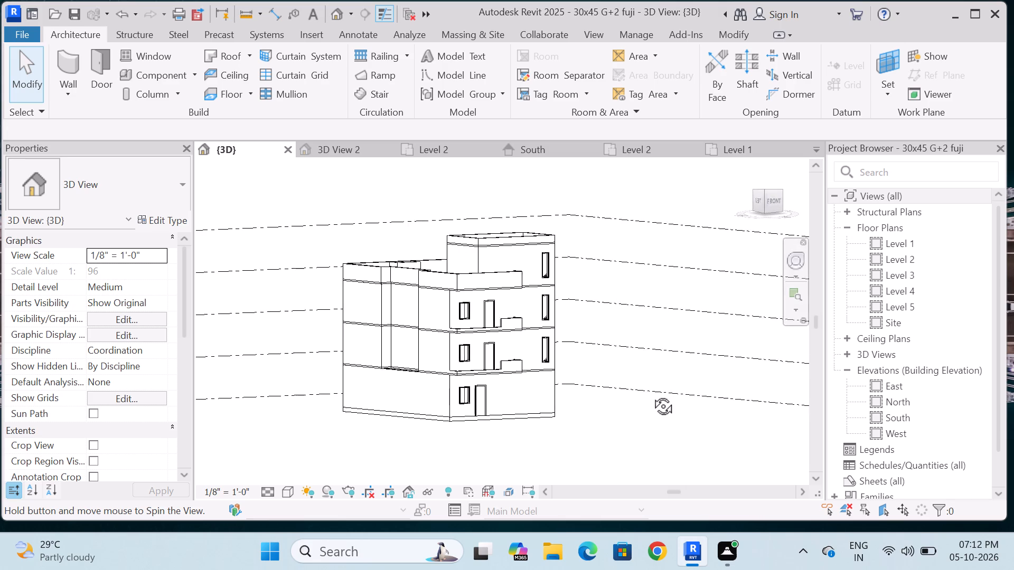
{"action": "middle_click_drag", "start_coordinate": [651, 394], "coordinate": [642, 398]}
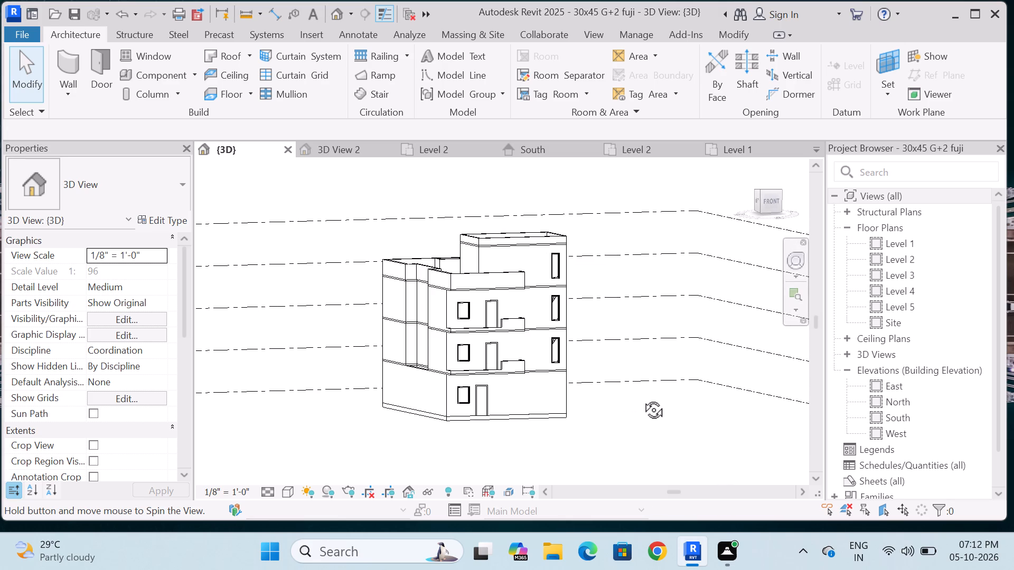
{"action": "middle_click_drag", "start_coordinate": [642, 398], "coordinate": [621, 397]}
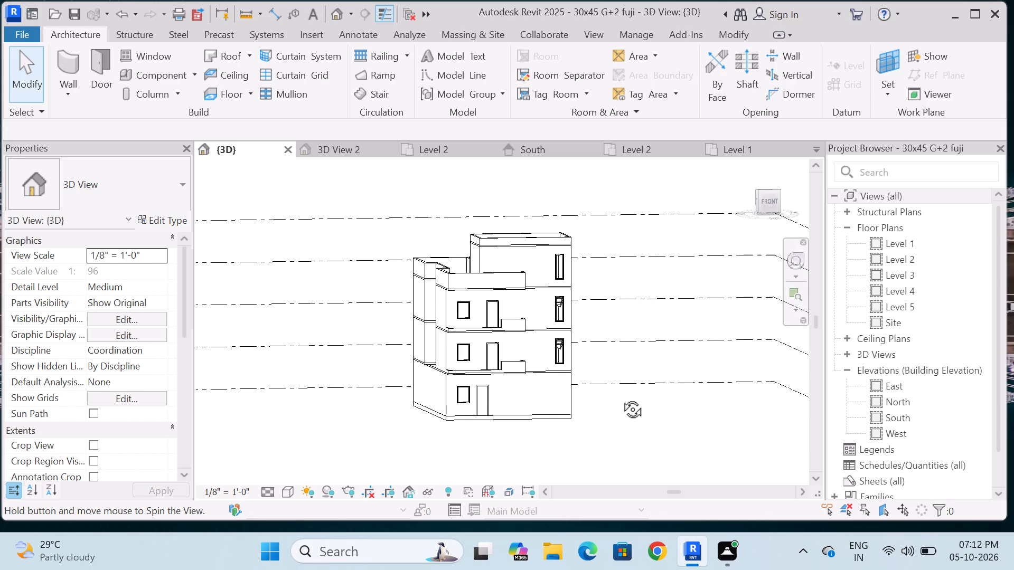
{"action": "middle_click_drag", "start_coordinate": [621, 397], "coordinate": [631, 412]}
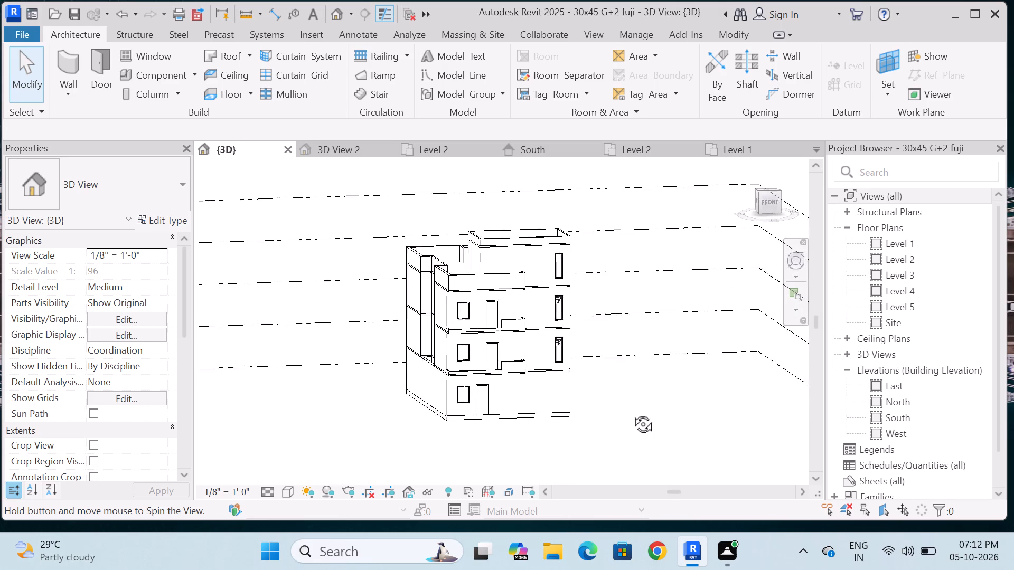
{"action": "middle_click_drag", "start_coordinate": [631, 412], "coordinate": [555, 400]}
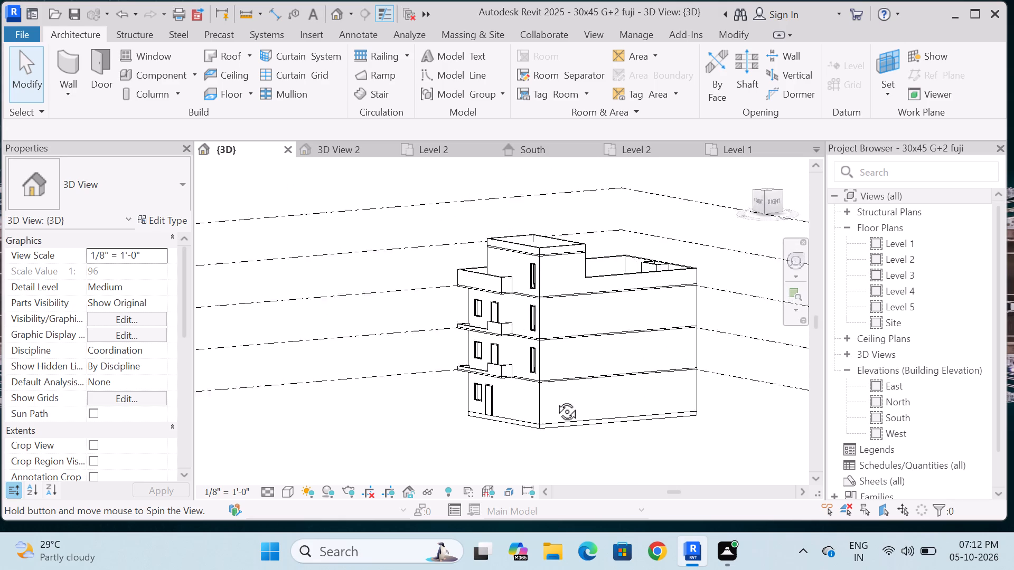
{"action": "middle_click_drag", "start_coordinate": [555, 400], "coordinate": [539, 397]}
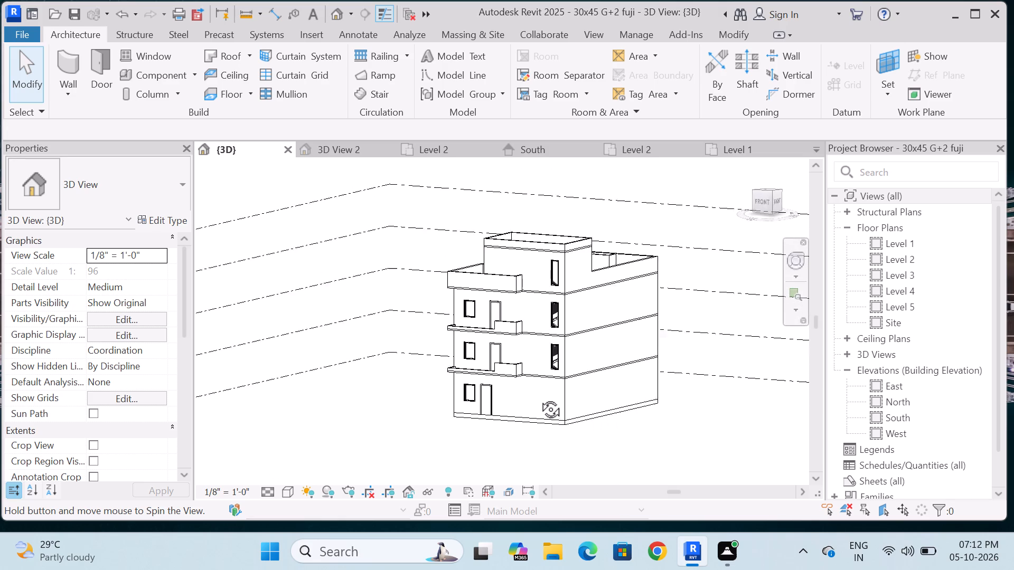
{"action": "middle_click_drag", "start_coordinate": [539, 397], "coordinate": [603, 387]}
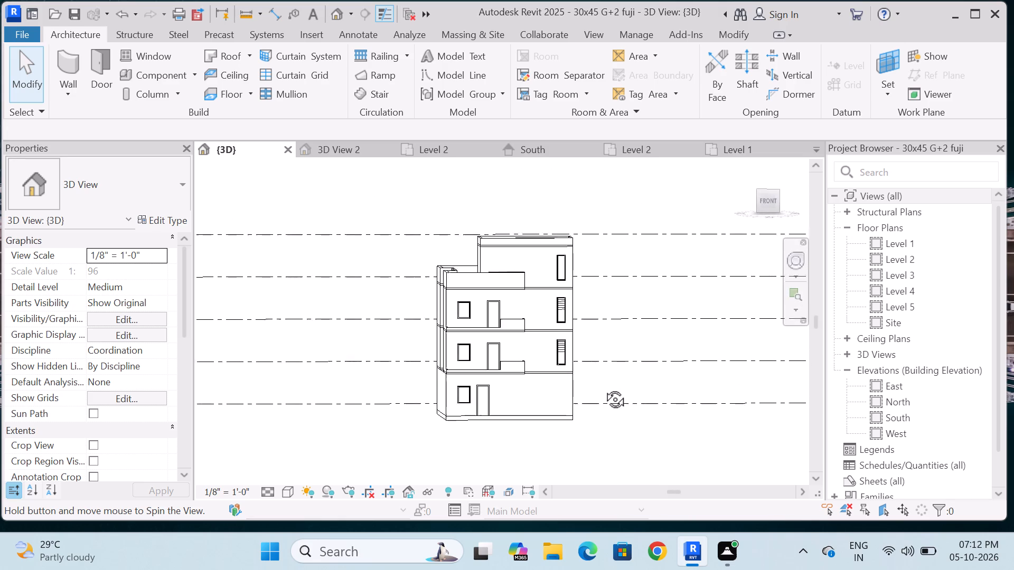
{"action": "middle_click_drag", "start_coordinate": [603, 387], "coordinate": [603, 386]}
{"action": "scroll", "coordinate": [484, 396], "scroll_direction": "up", "scroll_amount": 4}
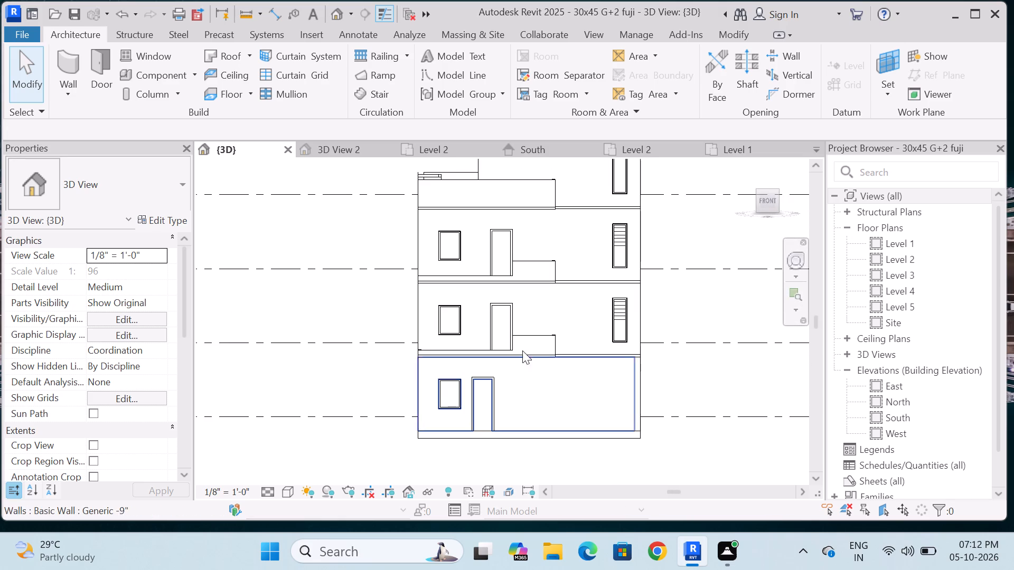
In the Level 1 floor plan, shift the front door east until its opening is about 0' 5" from the interior partition wall.
{"action": "double_click", "coordinate": [896, 248]}
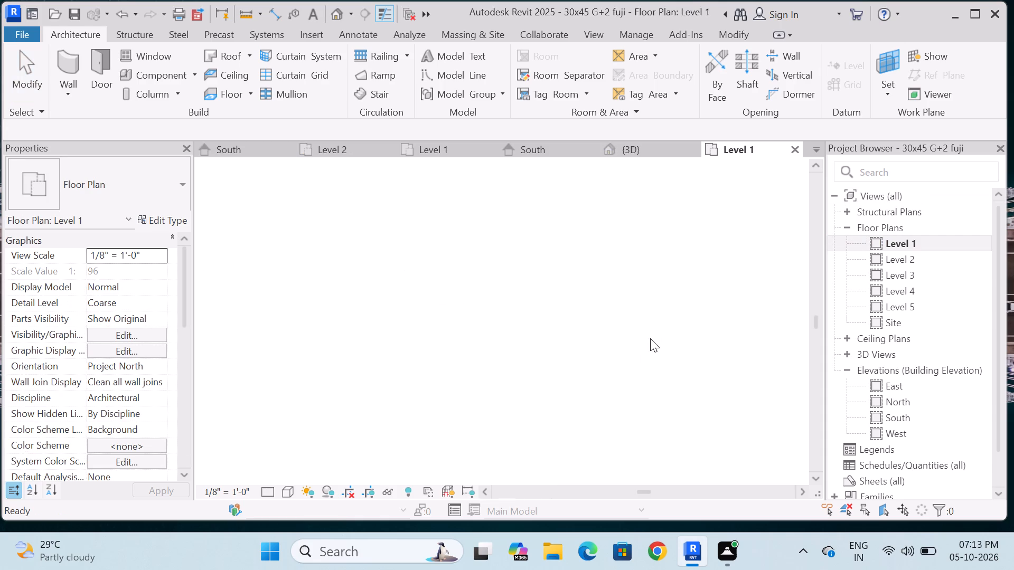
{"action": "scroll", "coordinate": [568, 319], "scroll_direction": "up", "scroll_amount": 8}
{"action": "scroll", "coordinate": [417, 404], "scroll_direction": "up", "scroll_amount": 5}
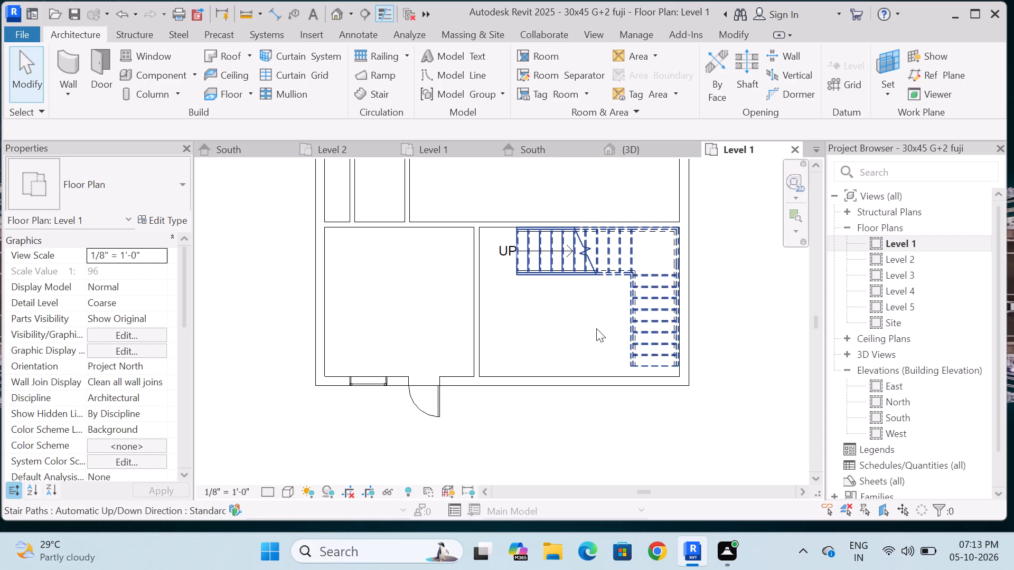
{"action": "scroll", "coordinate": [371, 432], "scroll_direction": "up", "scroll_amount": 5}
{"action": "left_click", "coordinate": [487, 384]}
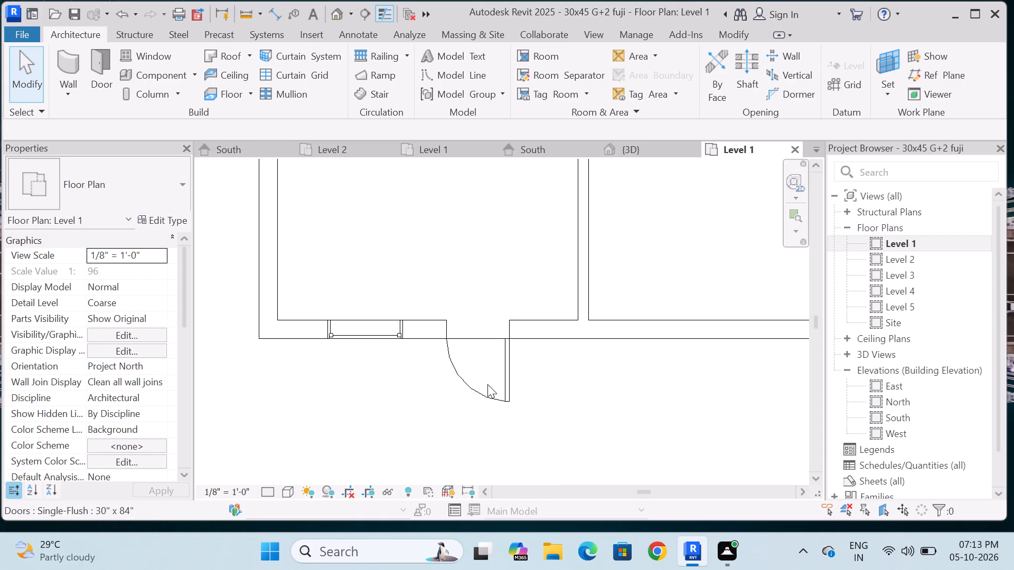
{"action": "left_click", "coordinate": [512, 373]}
{"action": "key", "text": "Right"}
{"action": "key", "text": "Right"}
{"action": "key", "text": "Right"}
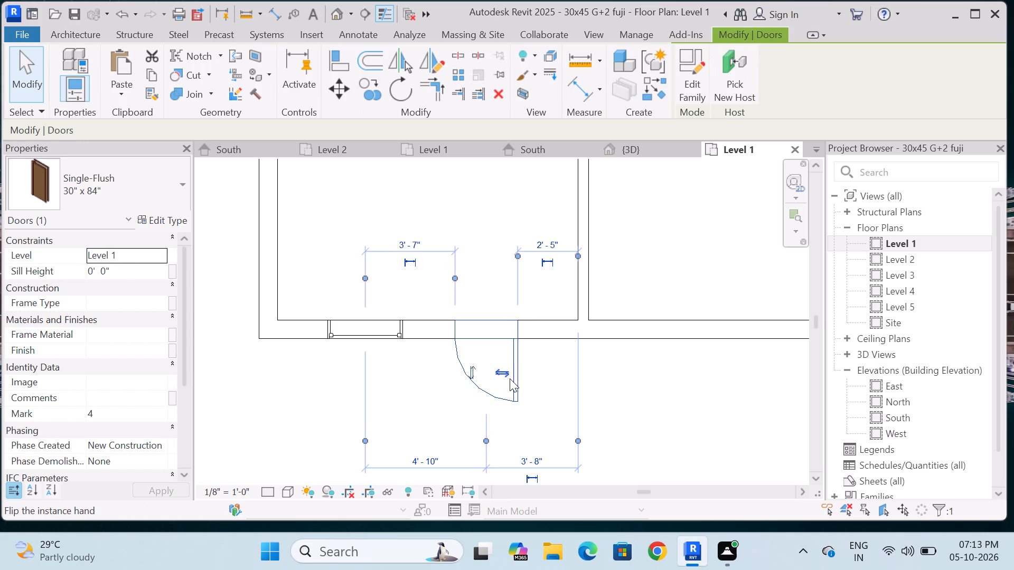
{"action": "key", "text": "Right"}
{"action": "key", "text": "Right"}
{"action": "key", "text": "Right"}
{"action": "key", "text": "Right"}
{"action": "key", "text": "Right"}
{"action": "key", "text": "Right"}
{"action": "key", "text": "Right"}
{"action": "key", "text": "Right"}
{"action": "key", "text": "Right"}
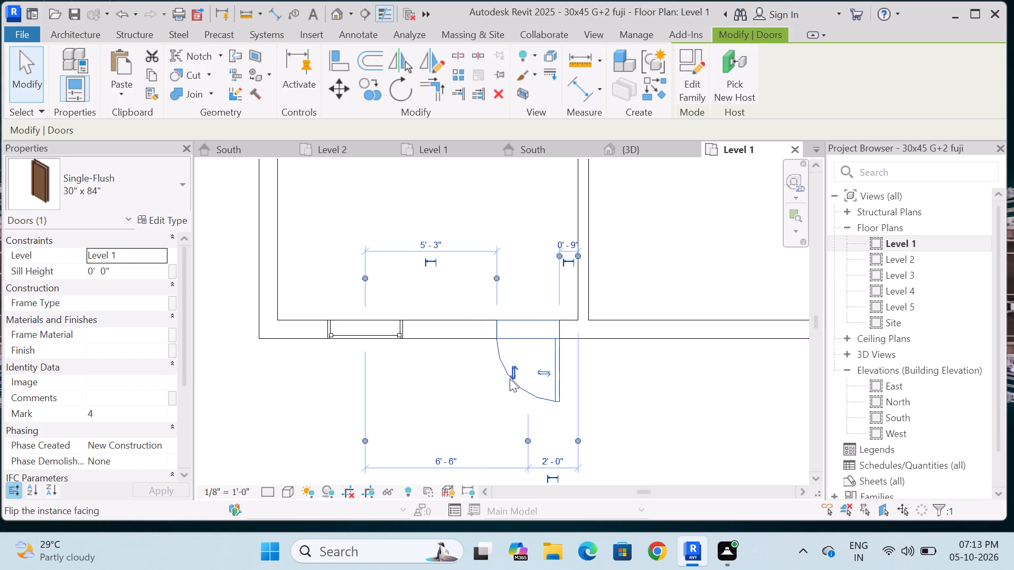
{"action": "key", "text": "Right"}
{"action": "key", "text": "Right"}
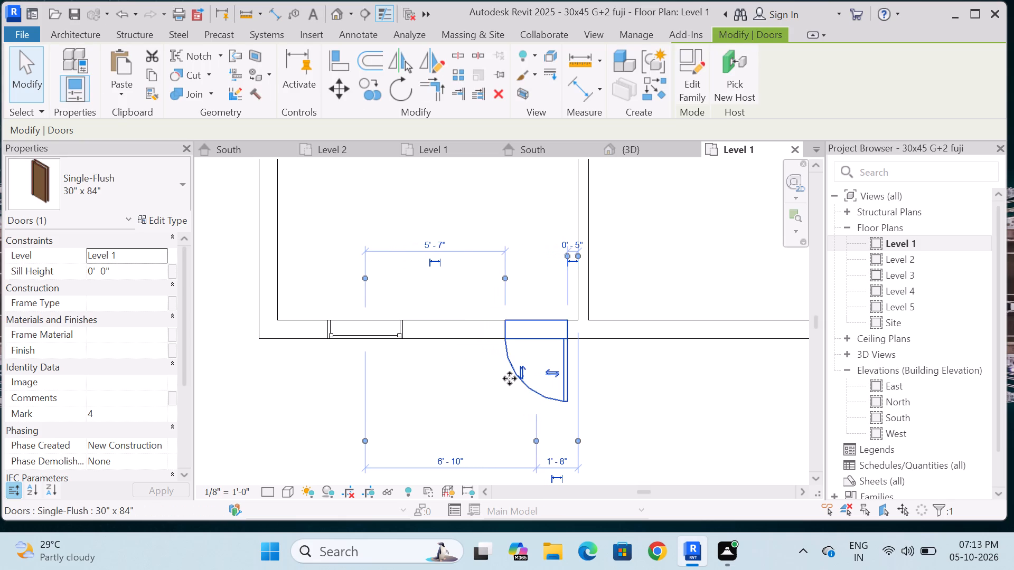
{"action": "key", "text": "Escape"}
Compare the working model's Level 1 and Level 2 plans with the reference project's Level 2 plan and 3D facade, closing the reference 3D view.
{"action": "scroll", "coordinate": [510, 378], "scroll_direction": "down", "scroll_amount": 5}
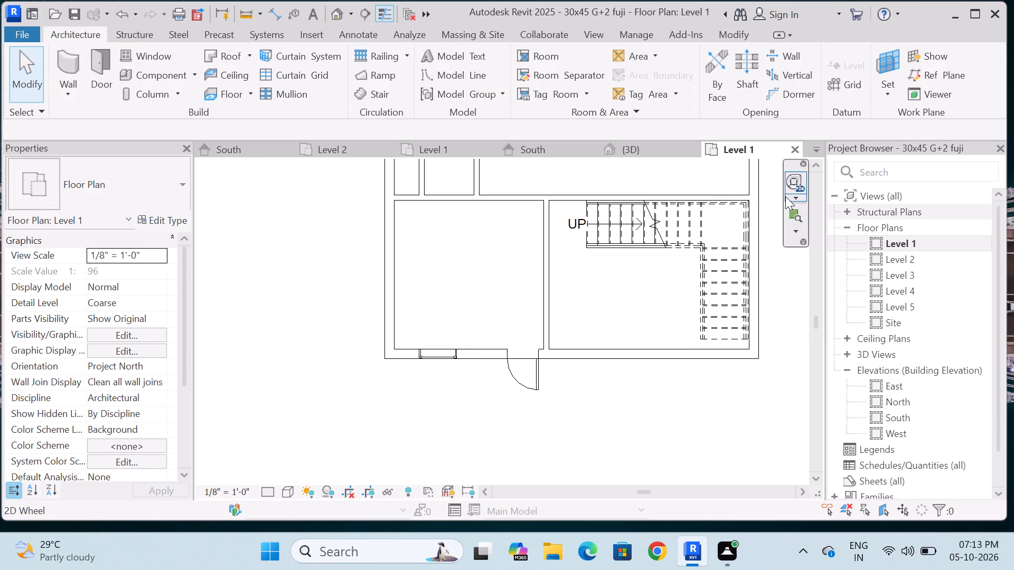
{"action": "scroll", "coordinate": [538, 245], "scroll_direction": "down", "scroll_amount": 7}
{"action": "left_click", "coordinate": [621, 153]}
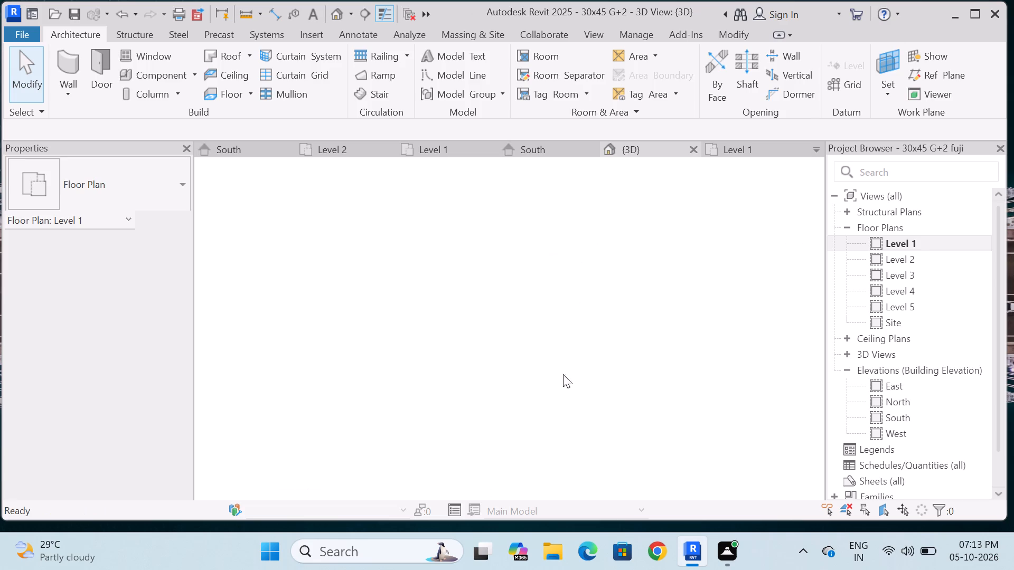
{"action": "left_click", "coordinate": [243, 148]}
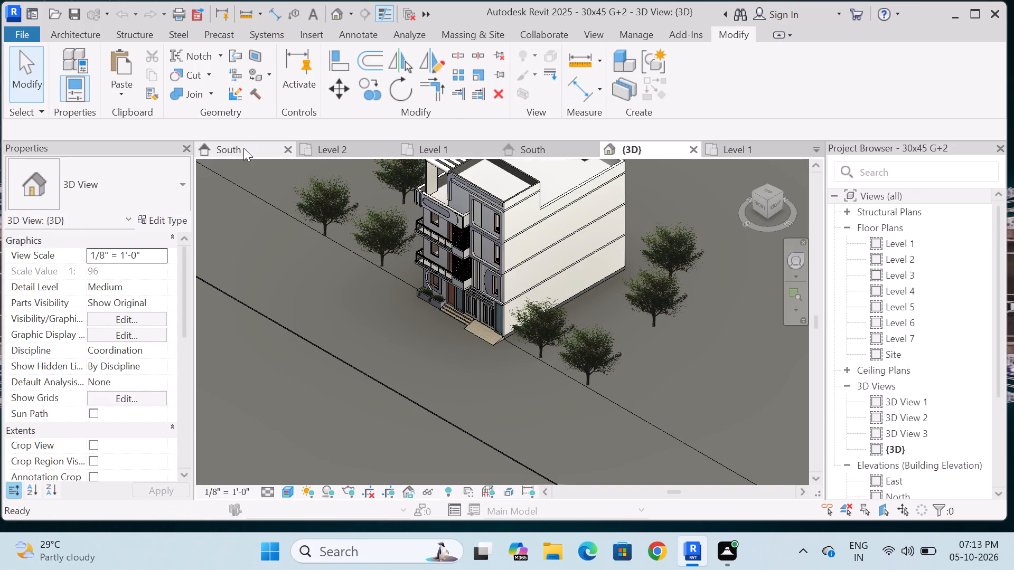
{"action": "left_click", "coordinate": [283, 153]}
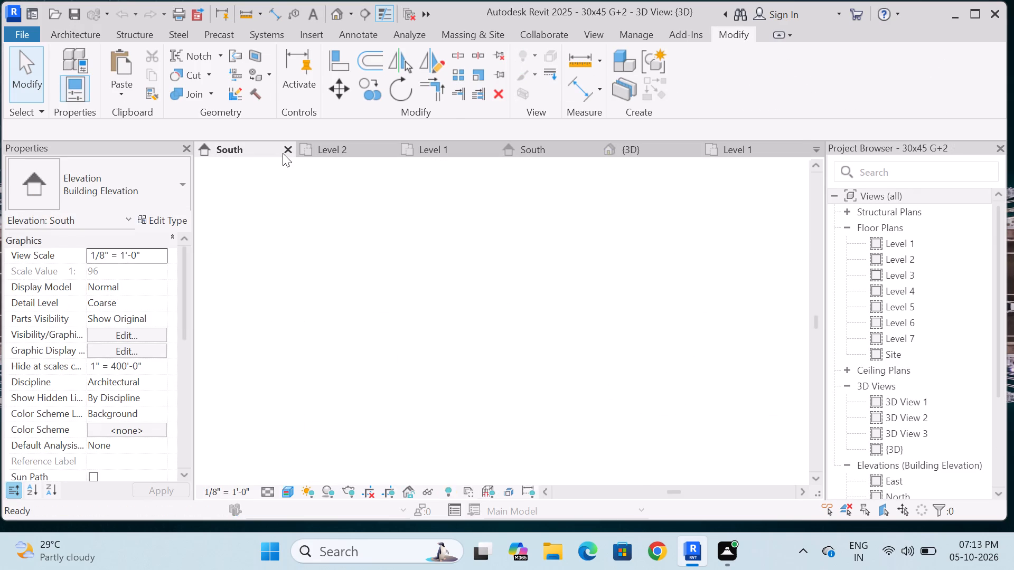
{"action": "left_click", "coordinate": [348, 144]}
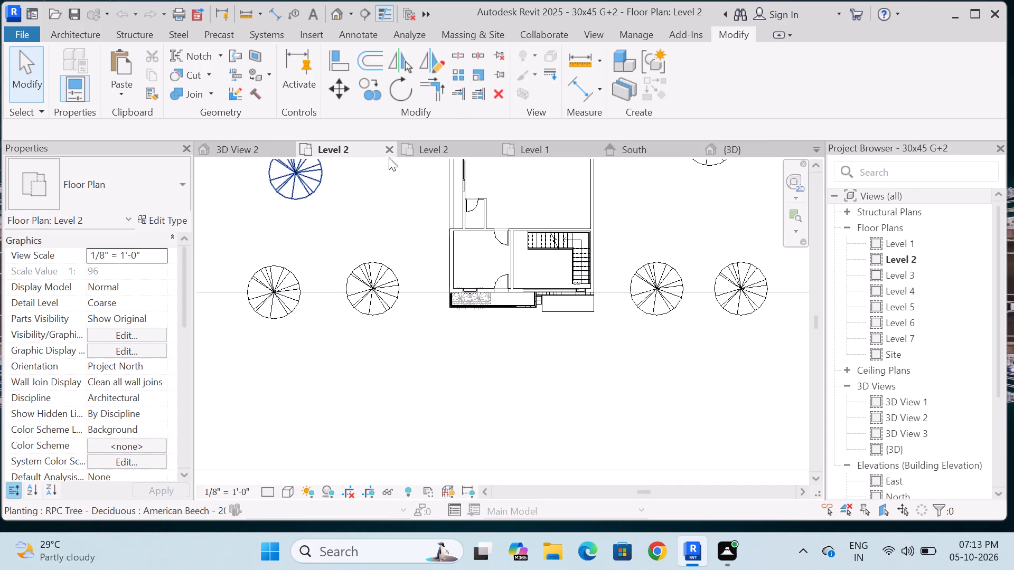
{"action": "left_click", "coordinate": [444, 156]}
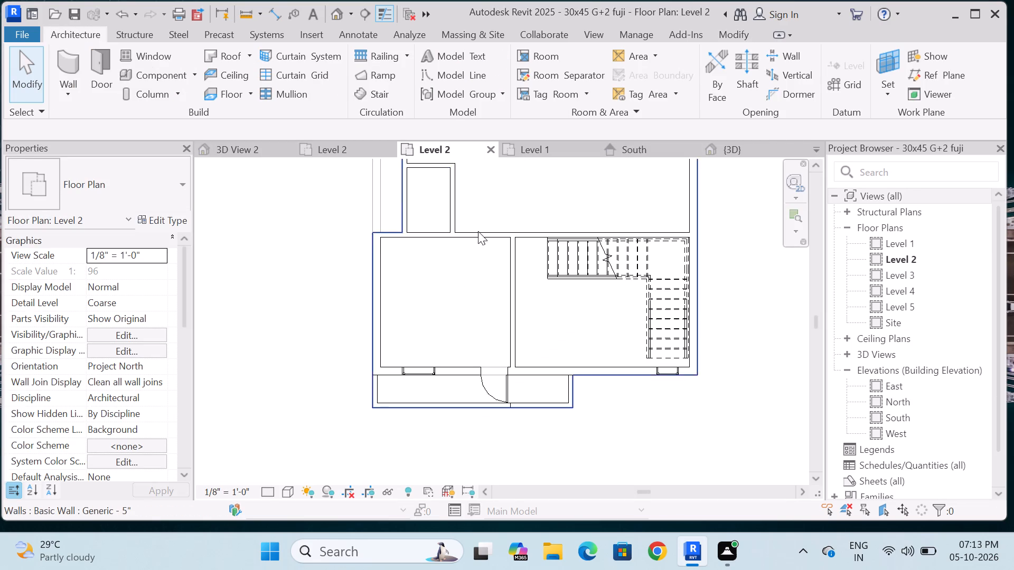
{"action": "scroll", "coordinate": [469, 278], "scroll_direction": "down", "scroll_amount": 4}
{"action": "left_click", "coordinate": [711, 148]}
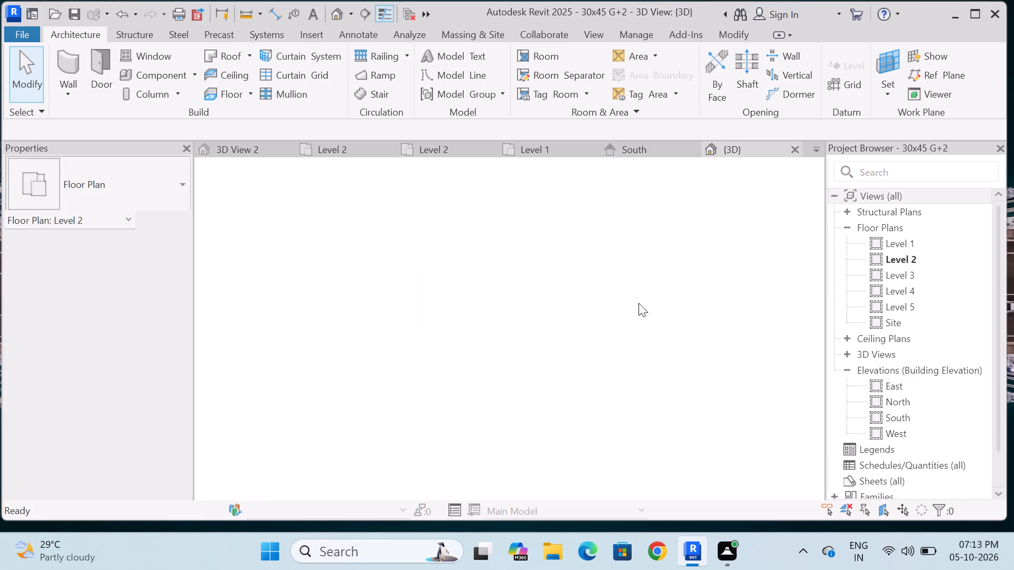
{"action": "middle_click_drag", "start_coordinate": [486, 350], "coordinate": [563, 318], "text": "shift"}
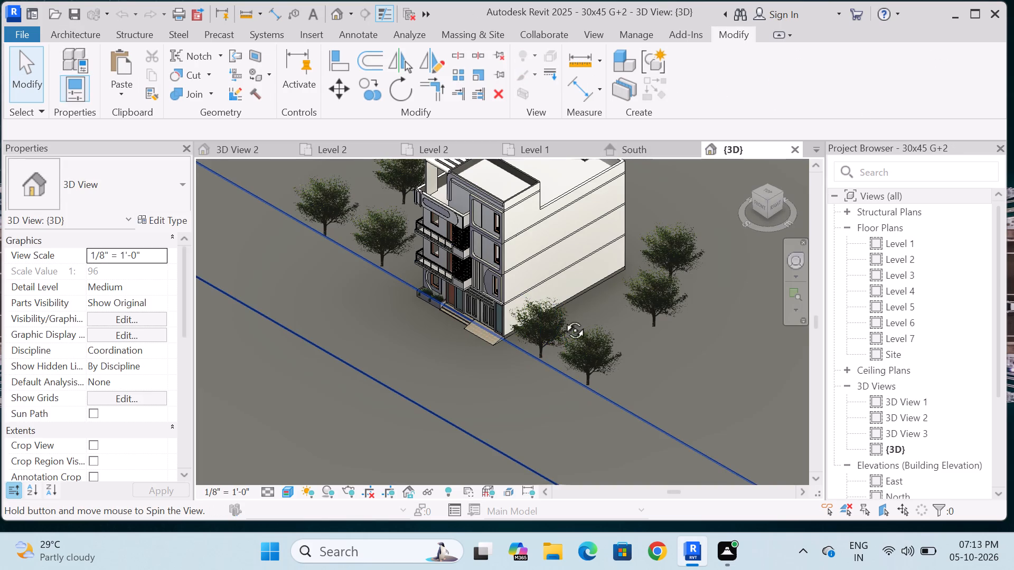
{"action": "middle_click_drag", "start_coordinate": [563, 318], "coordinate": [591, 294], "text": "shift"}
{"action": "scroll", "coordinate": [480, 354], "scroll_direction": "down", "scroll_amount": 3}
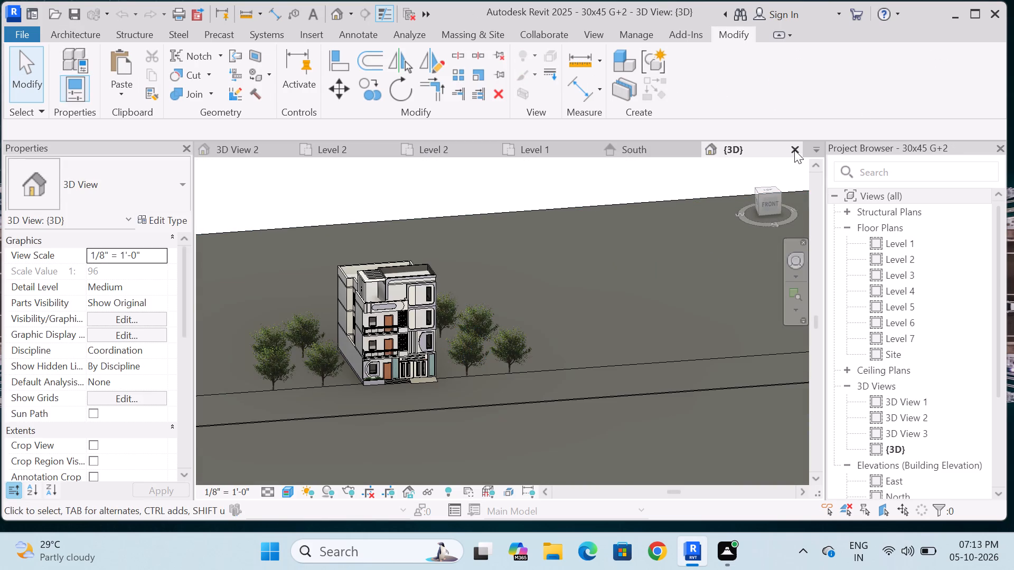
{"action": "left_click", "coordinate": [794, 150]}
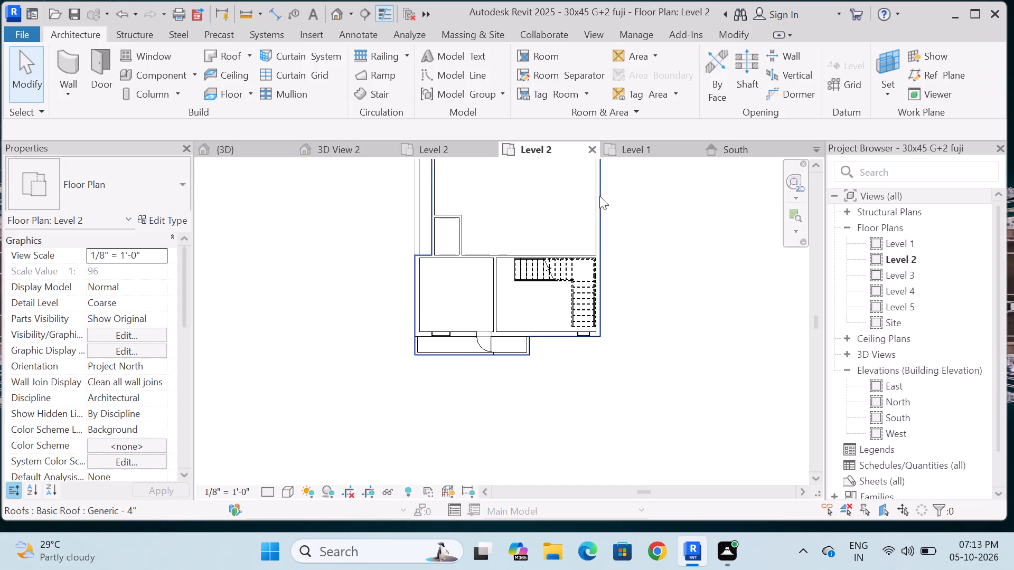
Examine the working model in 3D from both sides and straight on from the front, checking the facade doors, windows and stepped balcony walls.
{"action": "left_click", "coordinate": [340, 17]}
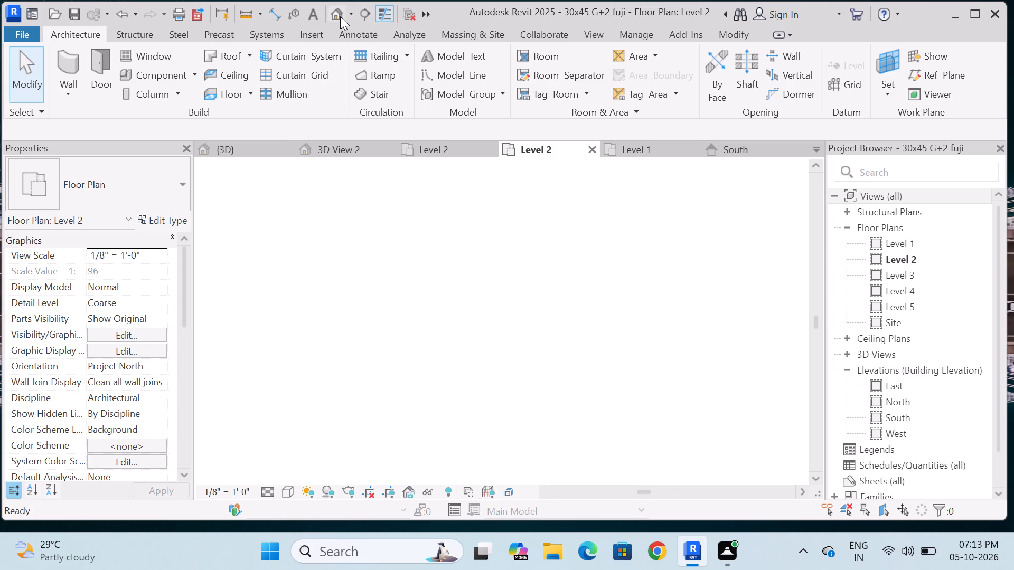
{"action": "scroll", "coordinate": [423, 192], "scroll_direction": "down", "scroll_amount": 5}
{"action": "middle_click_drag", "start_coordinate": [487, 351], "coordinate": [422, 369], "text": "shift"}
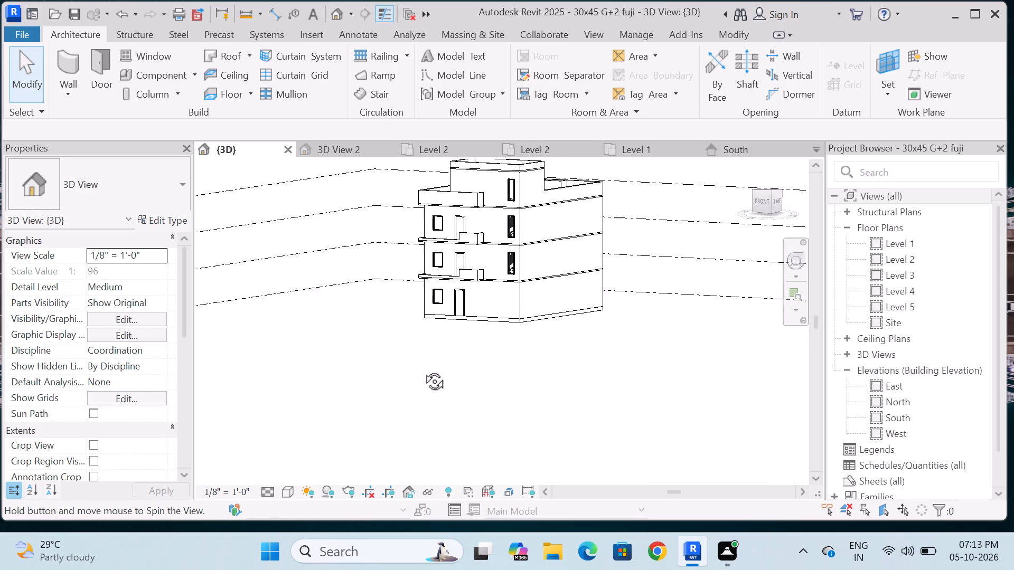
{"action": "middle_click_drag", "start_coordinate": [422, 369], "coordinate": [507, 353], "text": "shift"}
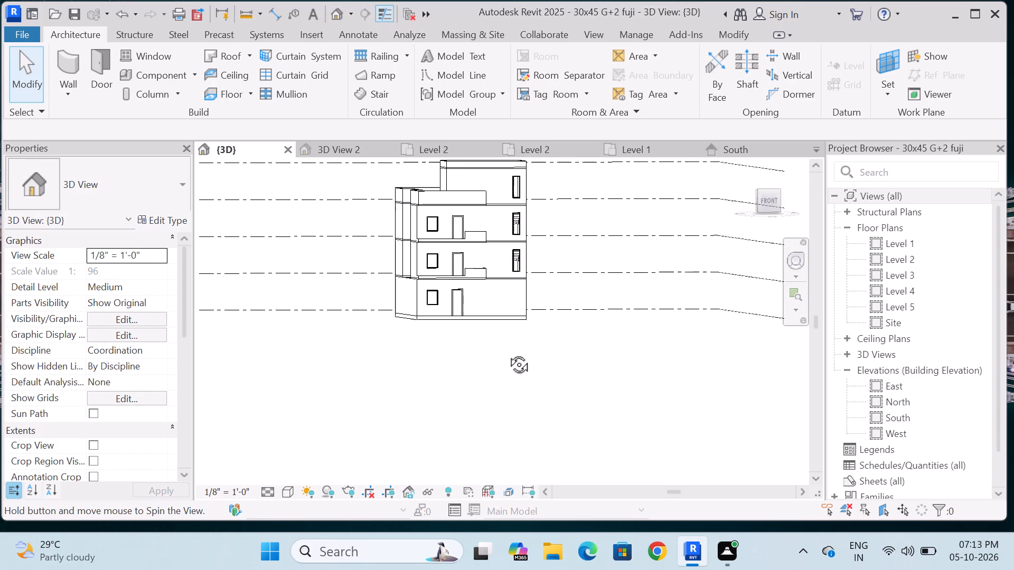
{"action": "middle_click_drag", "start_coordinate": [507, 353], "coordinate": [497, 352], "text": "shift"}
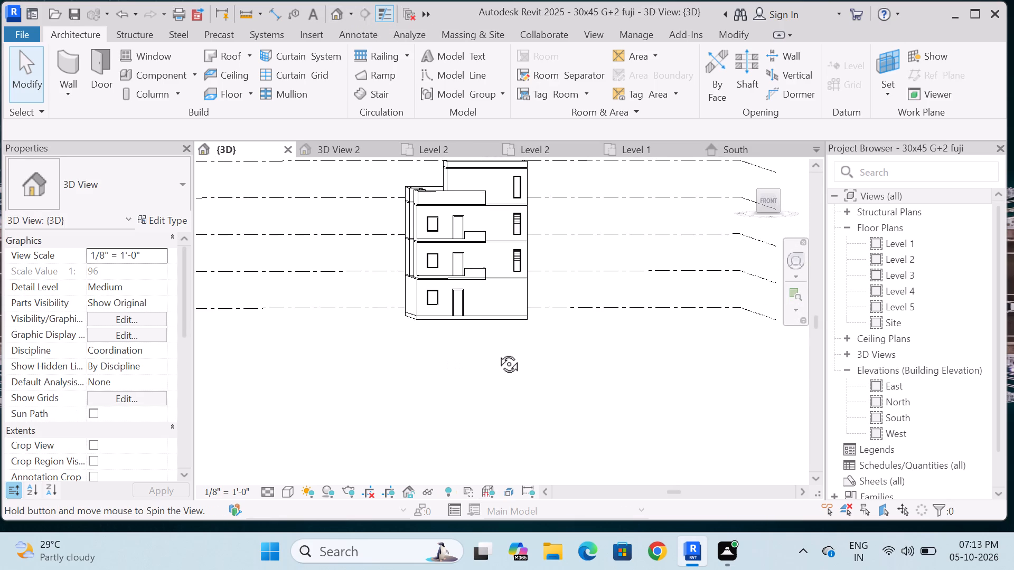
{"action": "middle_click_drag", "start_coordinate": [497, 352], "coordinate": [502, 353], "text": "shift"}
{"action": "scroll", "coordinate": [469, 291], "scroll_direction": "up", "scroll_amount": 3}
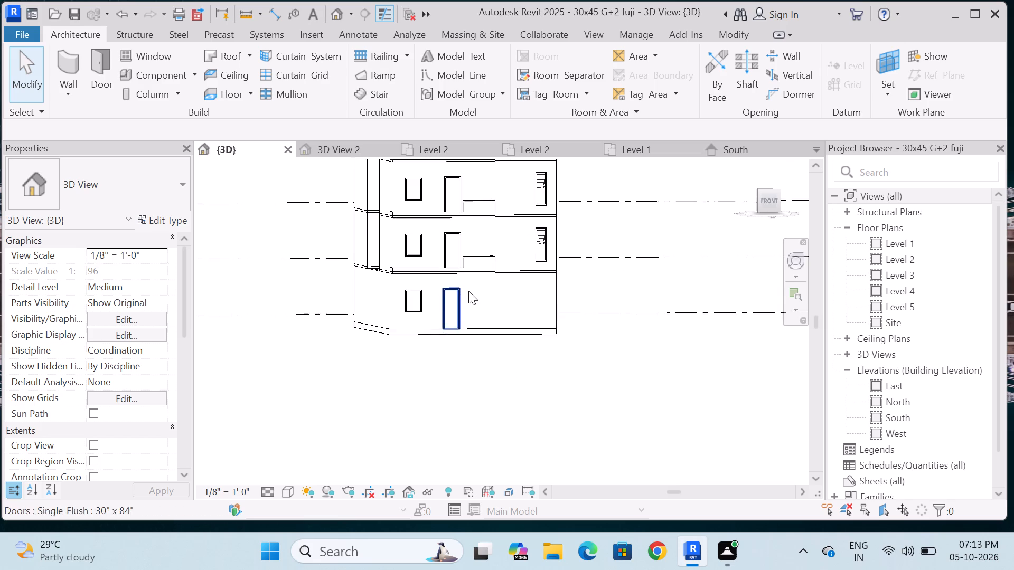
{"action": "scroll", "coordinate": [482, 357], "scroll_direction": "up", "scroll_amount": 1}
{"action": "middle_click_drag", "start_coordinate": [471, 359], "coordinate": [461, 377]}
{"action": "scroll", "coordinate": [463, 374], "scroll_direction": "down", "scroll_amount": 3}
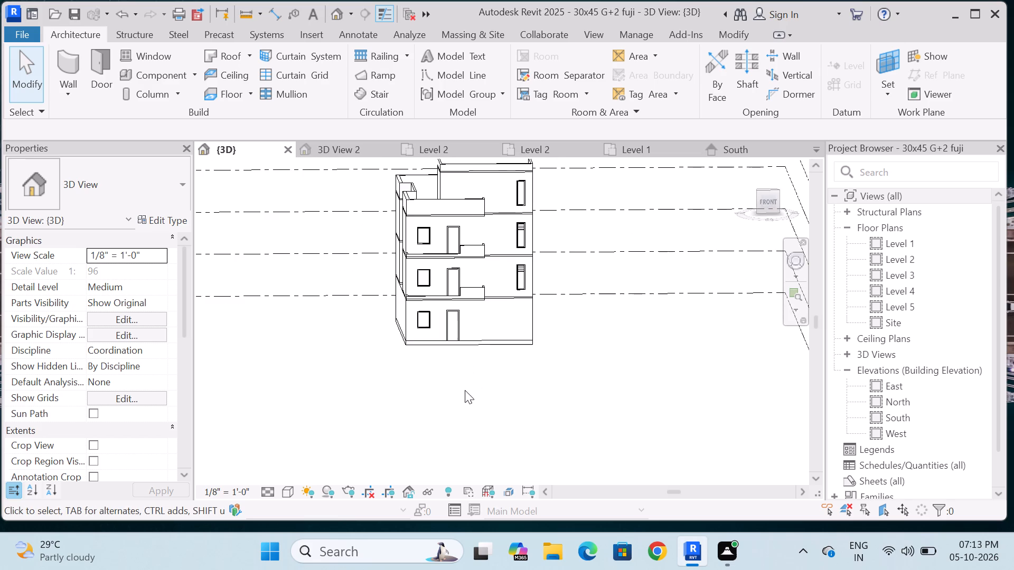
{"action": "middle_click_drag", "start_coordinate": [437, 397], "coordinate": [412, 396], "text": "shift"}
{"action": "middle_click_drag", "start_coordinate": [405, 395], "coordinate": [396, 393], "text": "shift"}
{"action": "middle_click_drag", "start_coordinate": [346, 382], "coordinate": [362, 377], "text": "shift"}
{"action": "scroll", "coordinate": [481, 402], "scroll_direction": "down", "scroll_amount": 3}
{"action": "middle_click_drag", "start_coordinate": [494, 413], "coordinate": [442, 408], "text": "shift"}
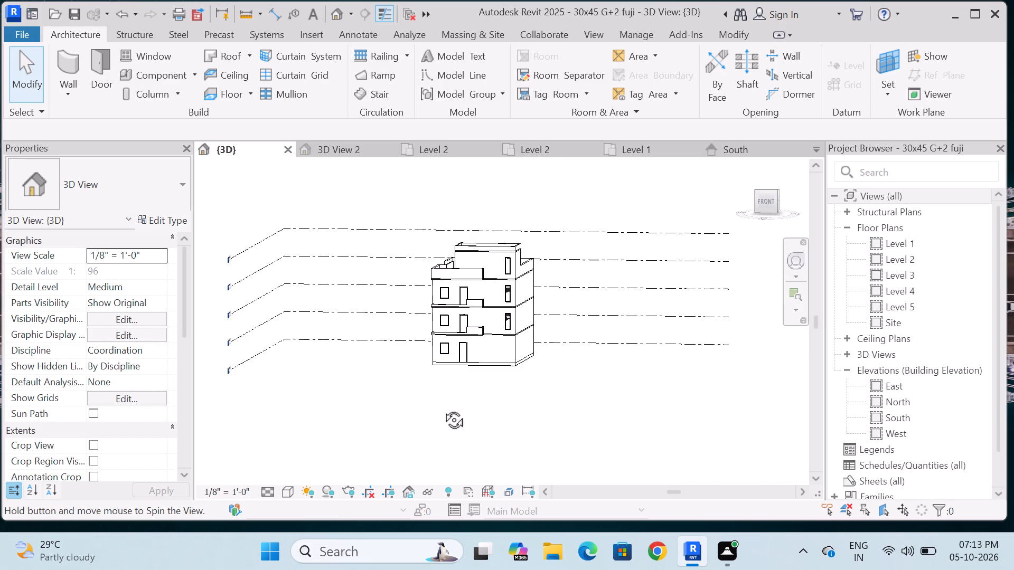
{"action": "middle_click_drag", "start_coordinate": [442, 408], "coordinate": [498, 395], "text": "shift"}
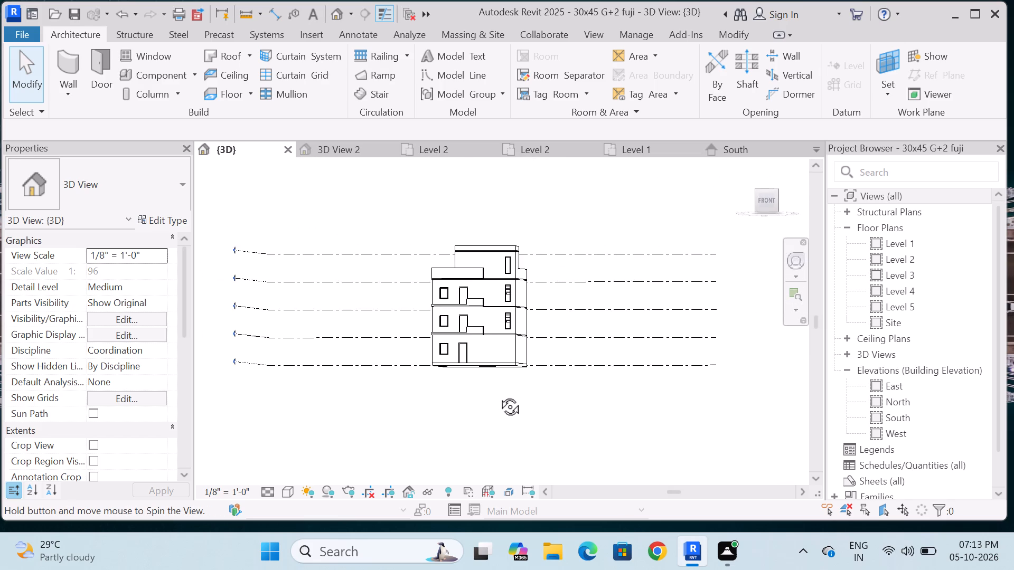
{"action": "middle_click_drag", "start_coordinate": [498, 395], "coordinate": [509, 412], "text": "shift"}
{"action": "scroll", "coordinate": [499, 350], "scroll_direction": "up", "scroll_amount": 5}
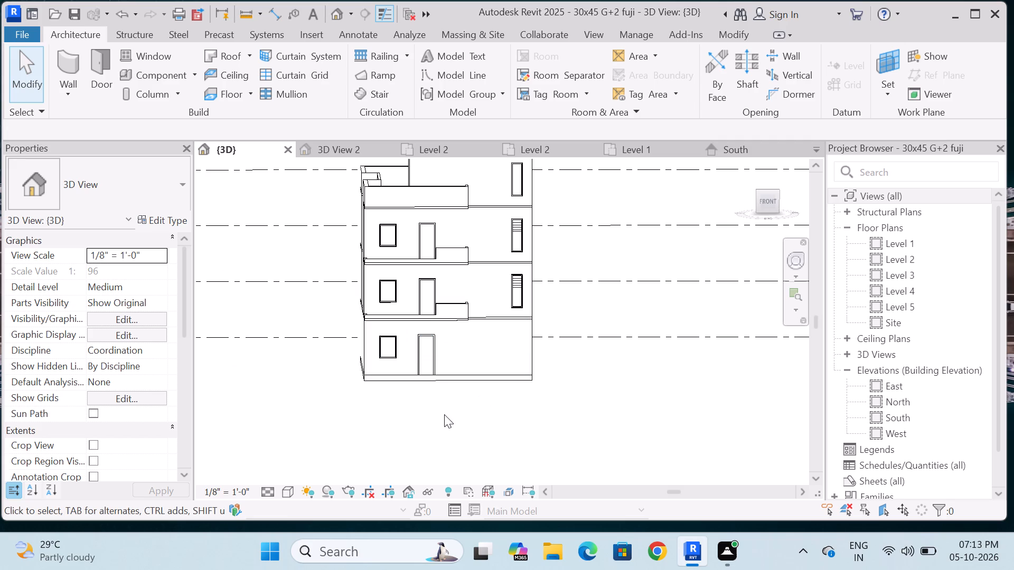
{"action": "scroll", "coordinate": [449, 394], "scroll_direction": "down", "scroll_amount": 4}
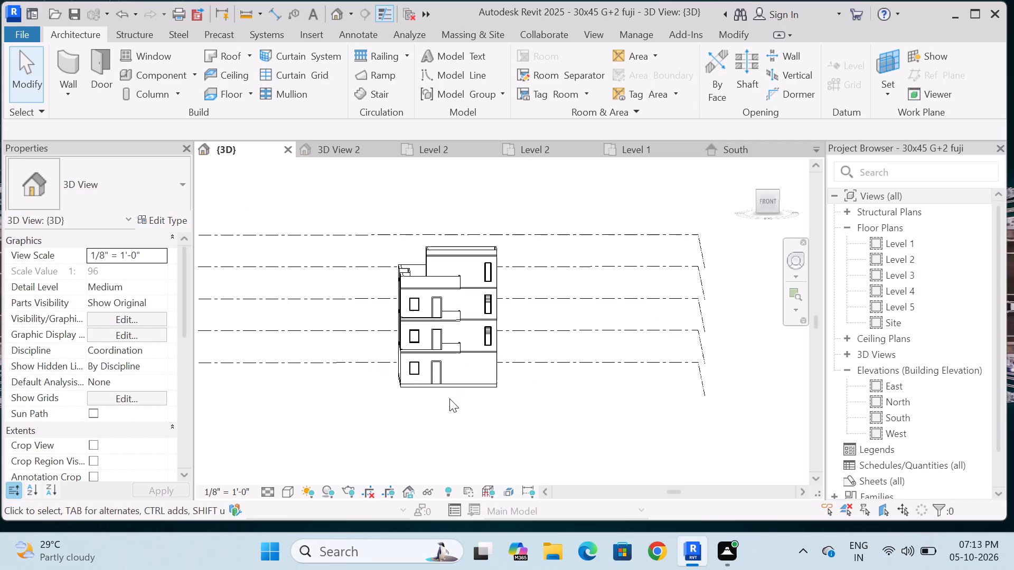
{"action": "middle_click_drag", "start_coordinate": [454, 414], "coordinate": [527, 415], "text": "shift"}
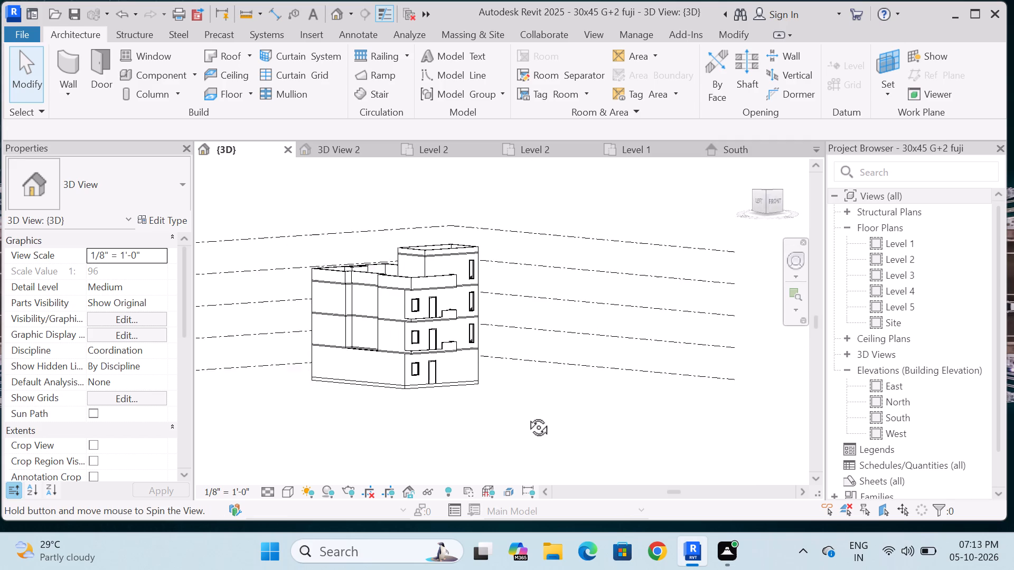
{"action": "middle_click_drag", "start_coordinate": [527, 415], "coordinate": [442, 413], "text": "shift"}
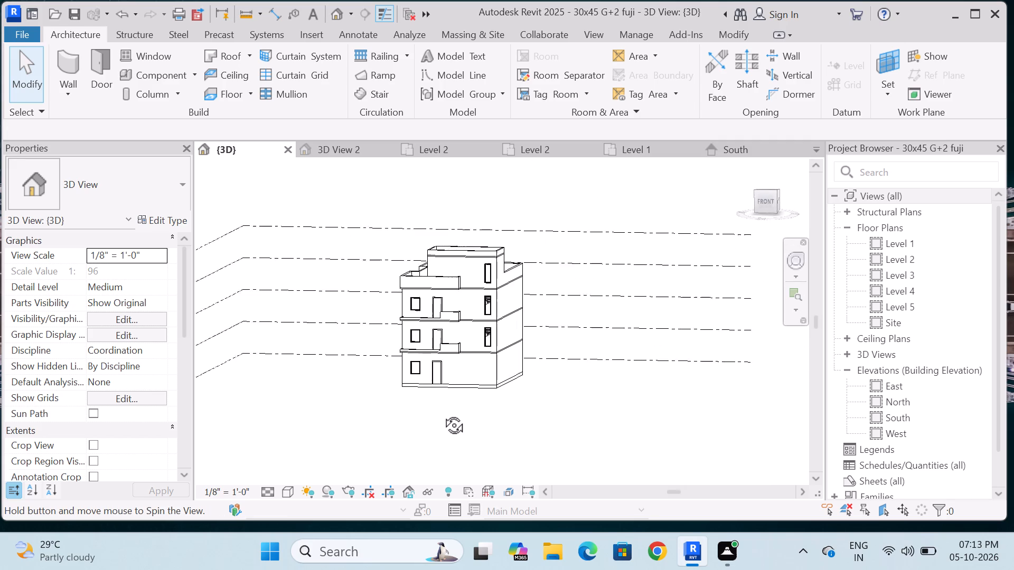
{"action": "middle_click_drag", "start_coordinate": [442, 413], "coordinate": [447, 410], "text": "shift"}
{"action": "left_click", "coordinate": [768, 203]}
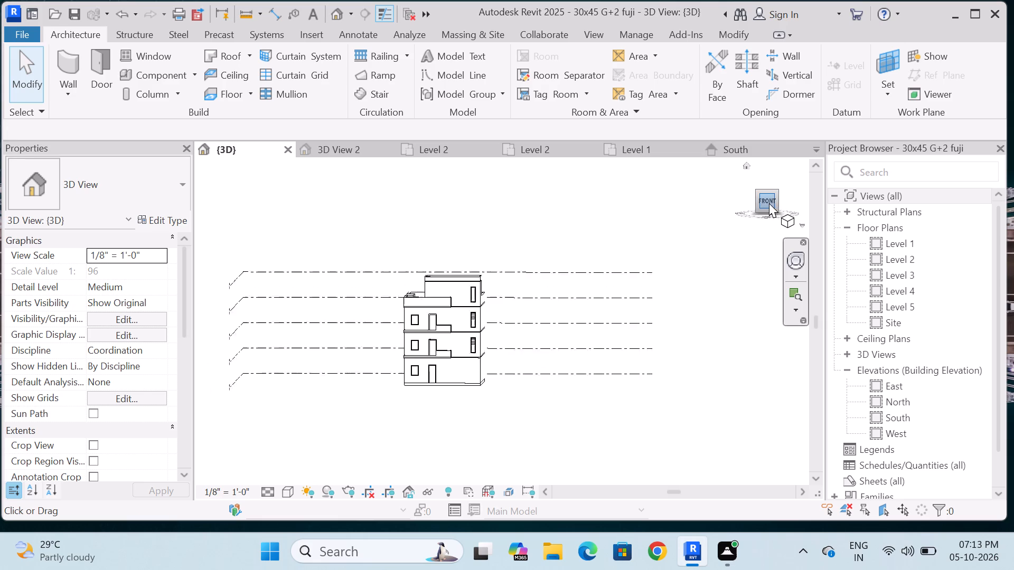
{"action": "scroll", "coordinate": [442, 383], "scroll_direction": "up", "scroll_amount": 6}
{"action": "scroll", "coordinate": [528, 325], "scroll_direction": "up", "scroll_amount": 5}
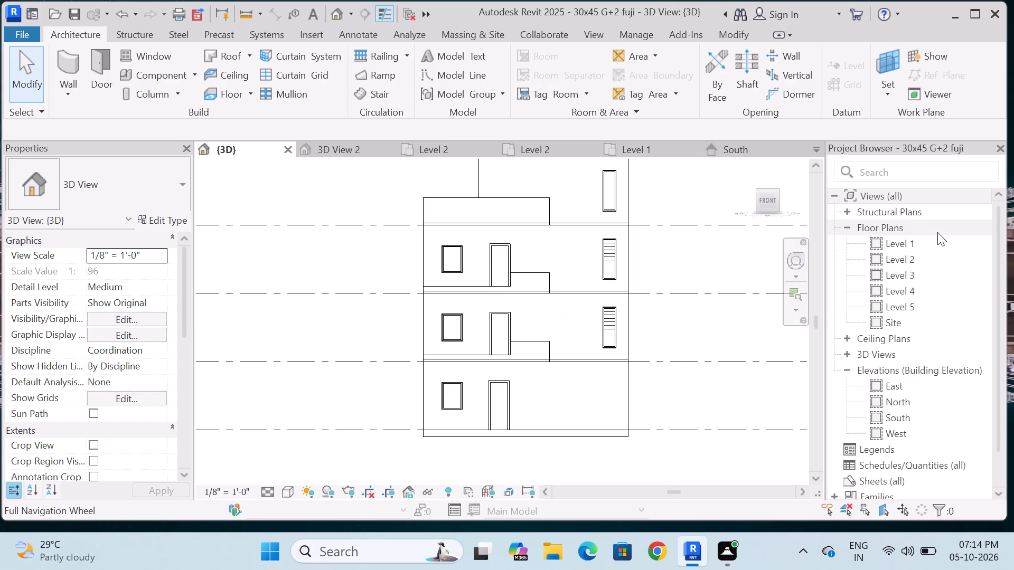
On Level 2, create a Handrail - Rectangular railing with a 1' 0" base offset, 2' 9 1/2" long, along the west balcony wall's centreline.
{"action": "double_click", "coordinate": [888, 263]}
{"action": "scroll", "coordinate": [444, 338], "scroll_direction": "up", "scroll_amount": 6}
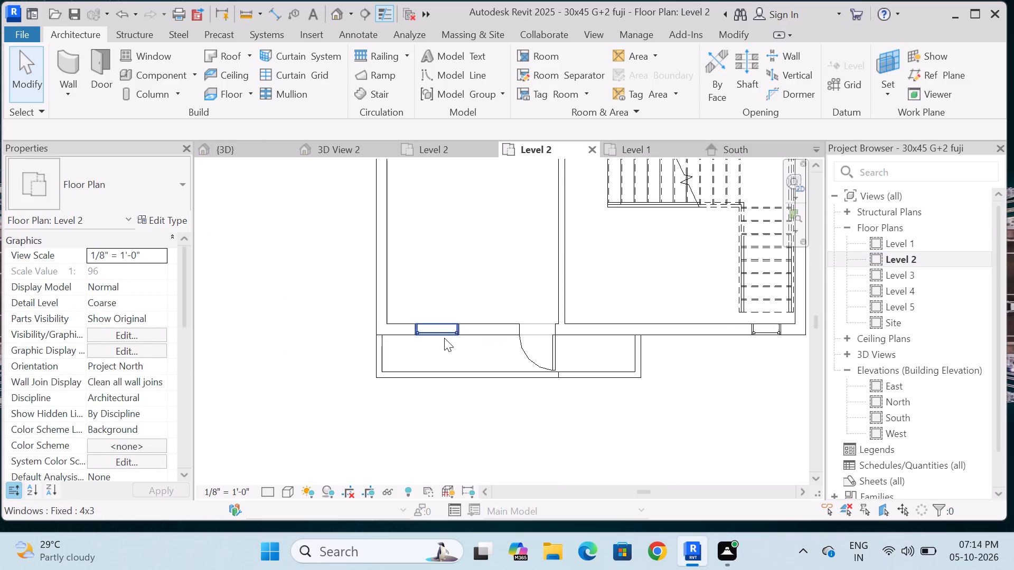
{"action": "scroll", "coordinate": [446, 356], "scroll_direction": "up", "scroll_amount": 3}
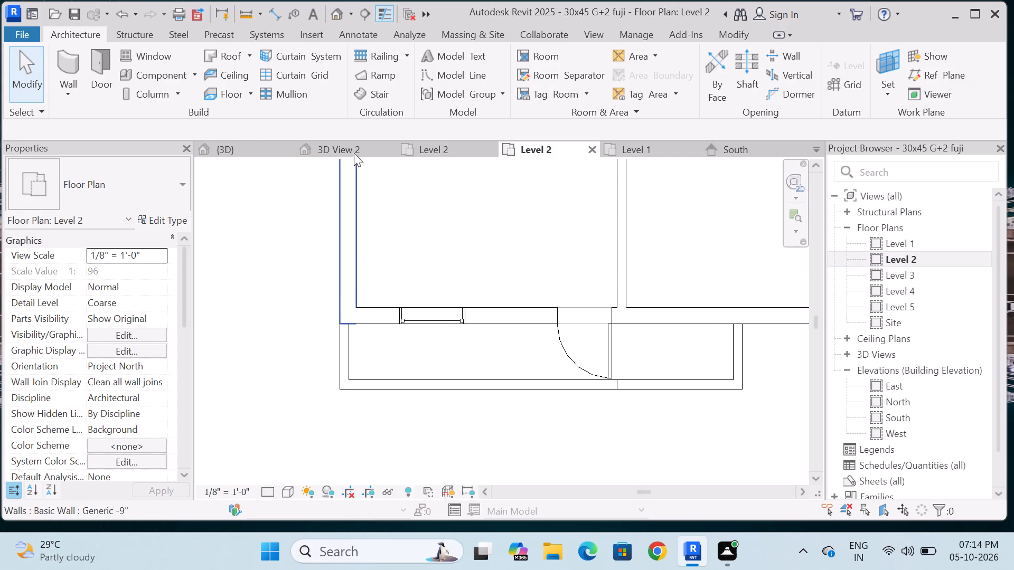
{"action": "left_click", "coordinate": [69, 60]}
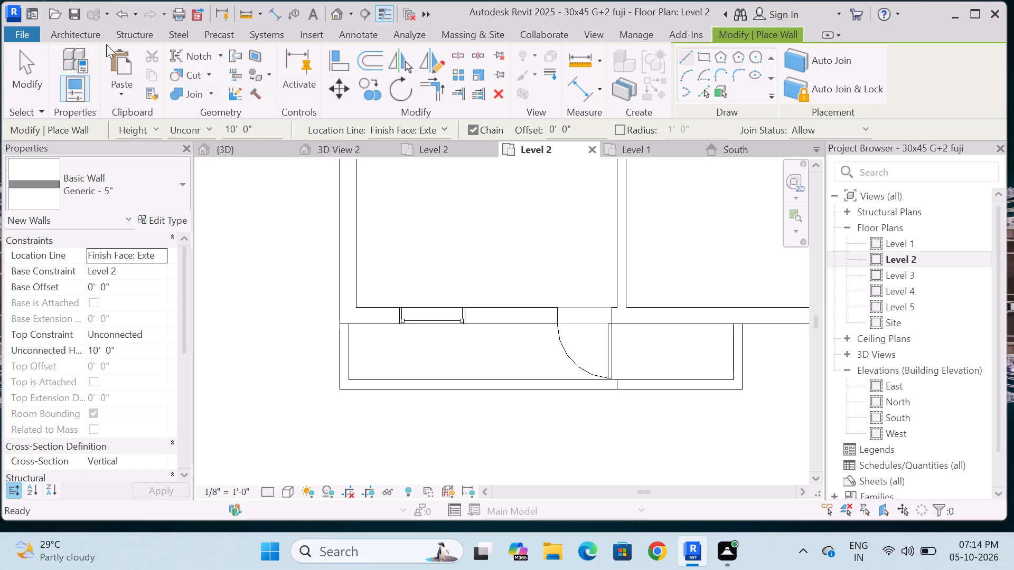
{"action": "left_click", "coordinate": [80, 37]}
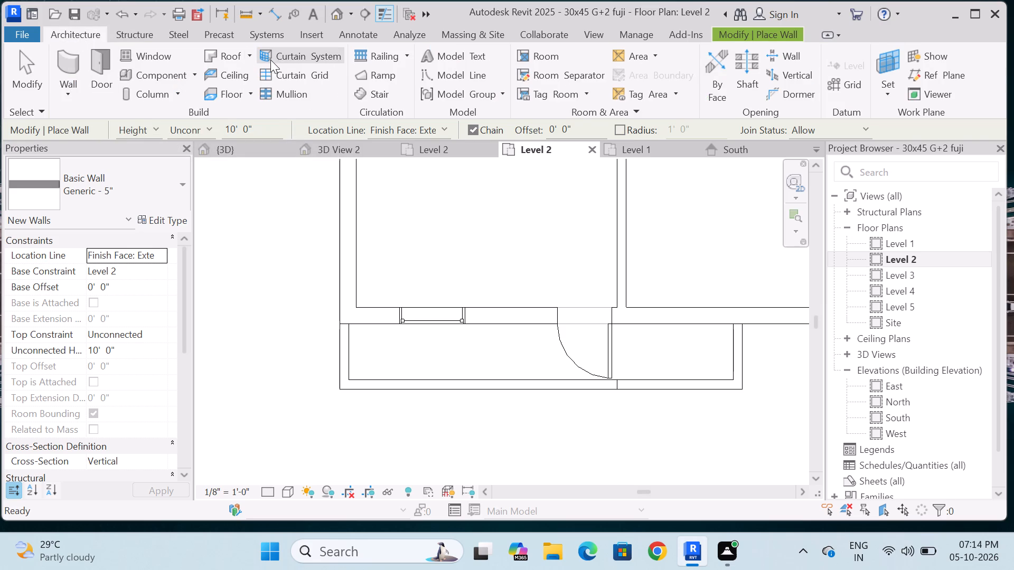
{"action": "left_click", "coordinate": [384, 56]}
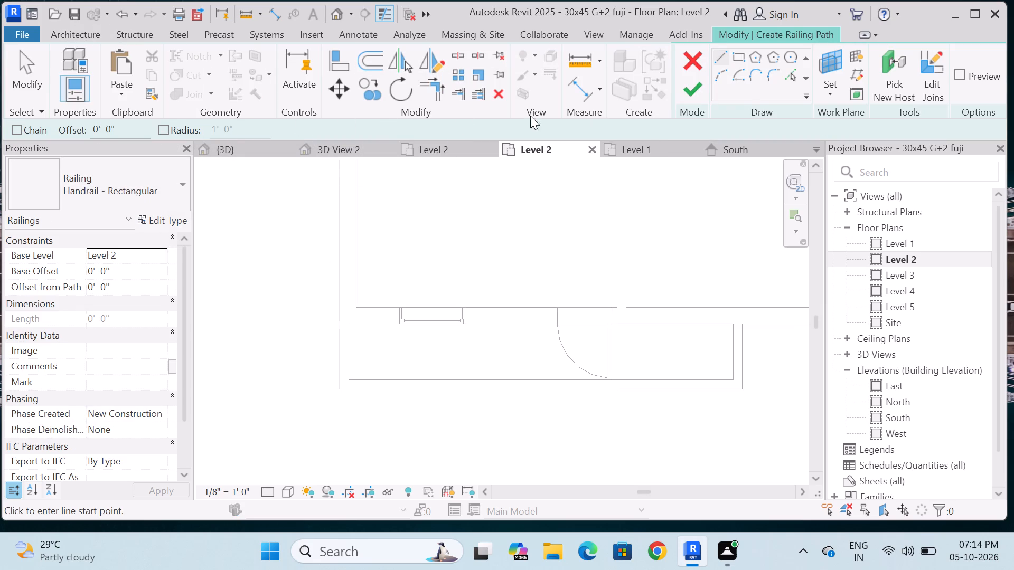
{"action": "left_click", "coordinate": [148, 269]}
{"action": "key", "text": "BackSpace"}
{"action": "type", "text": "1'"}
{"action": "key", "text": "Return"}
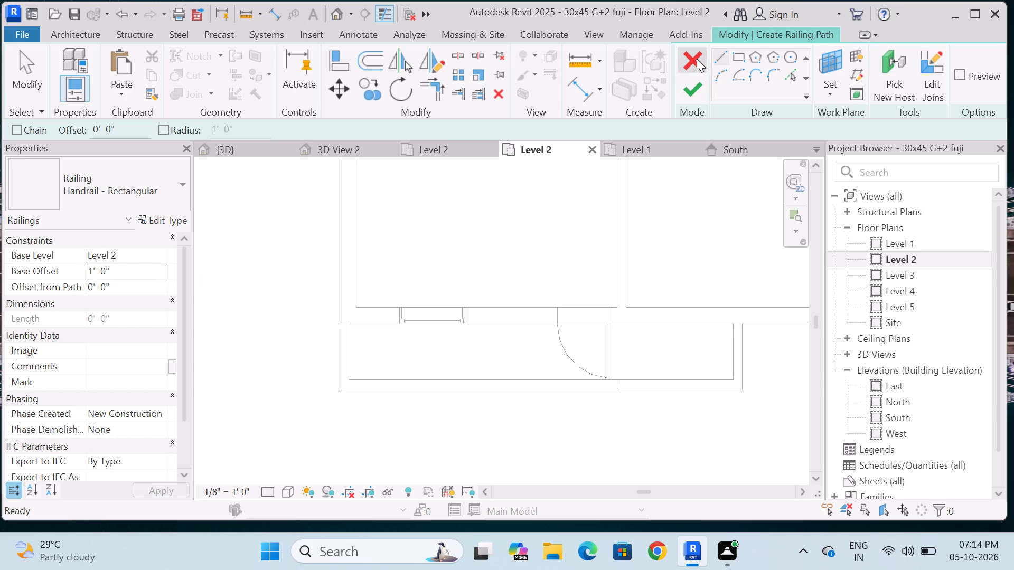
{"action": "scroll", "coordinate": [333, 346], "scroll_direction": "up", "scroll_amount": 5}
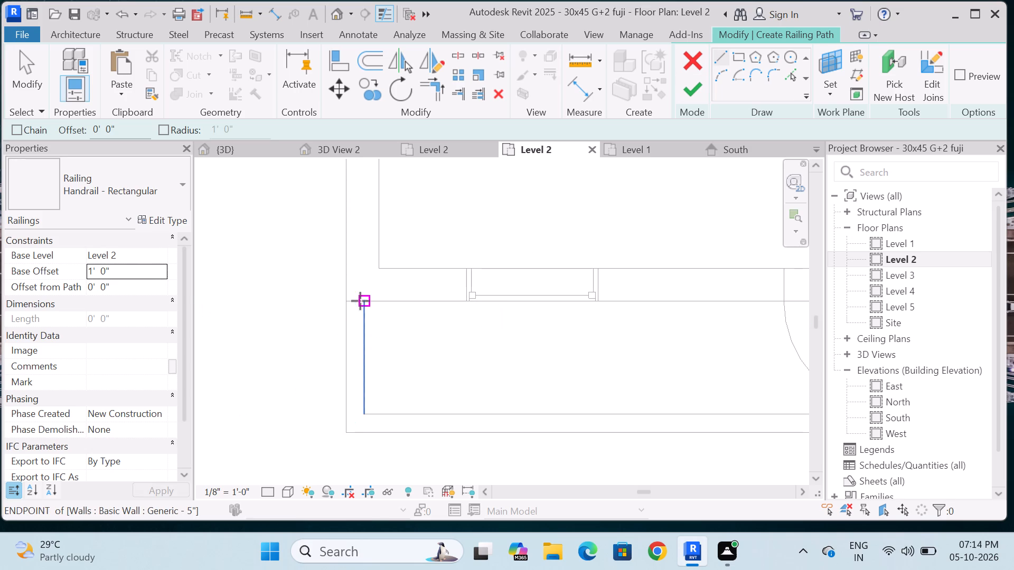
{"action": "left_click", "coordinate": [356, 300]}
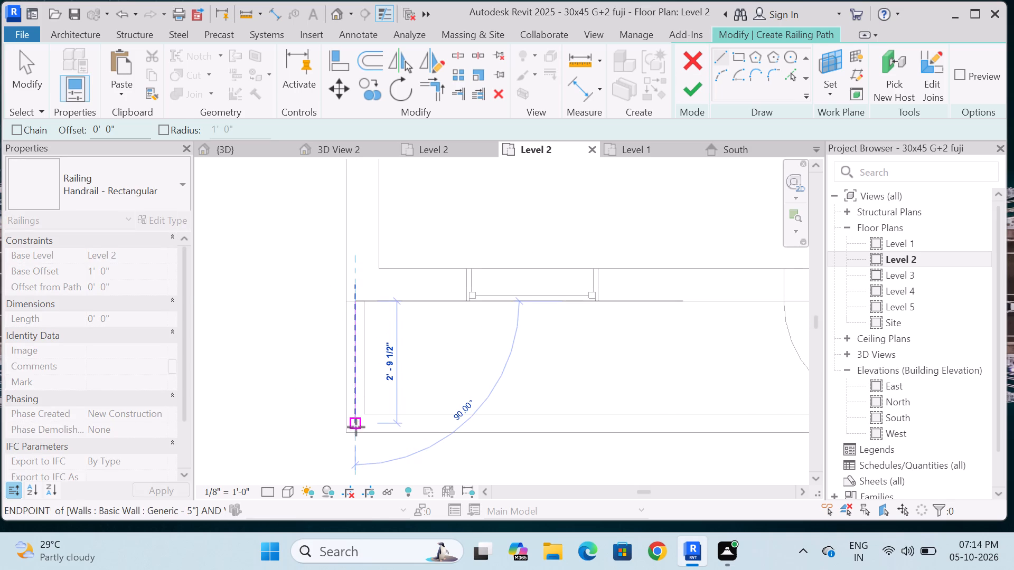
{"action": "left_click", "coordinate": [356, 422]}
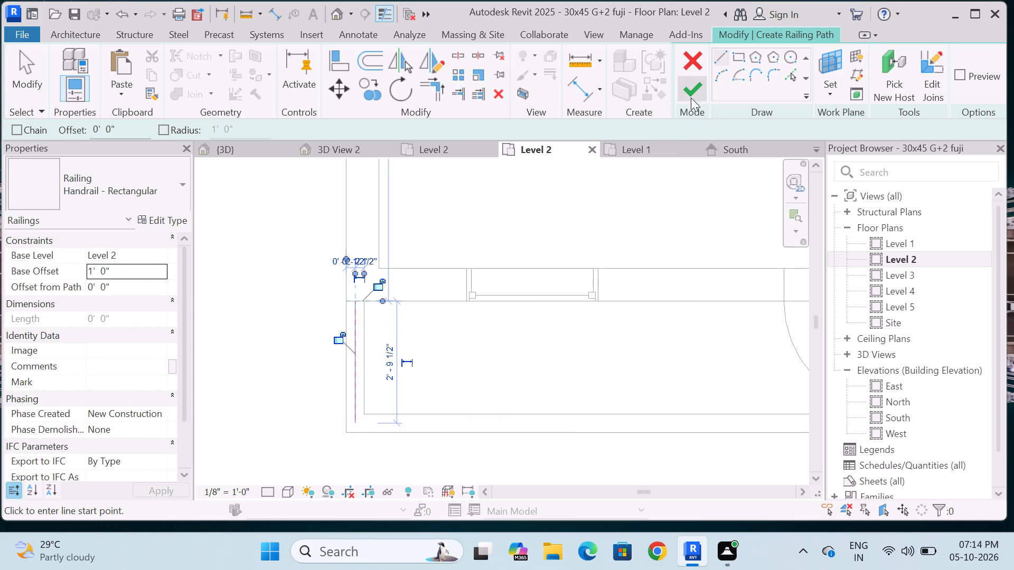
{"action": "left_click", "coordinate": [688, 92]}
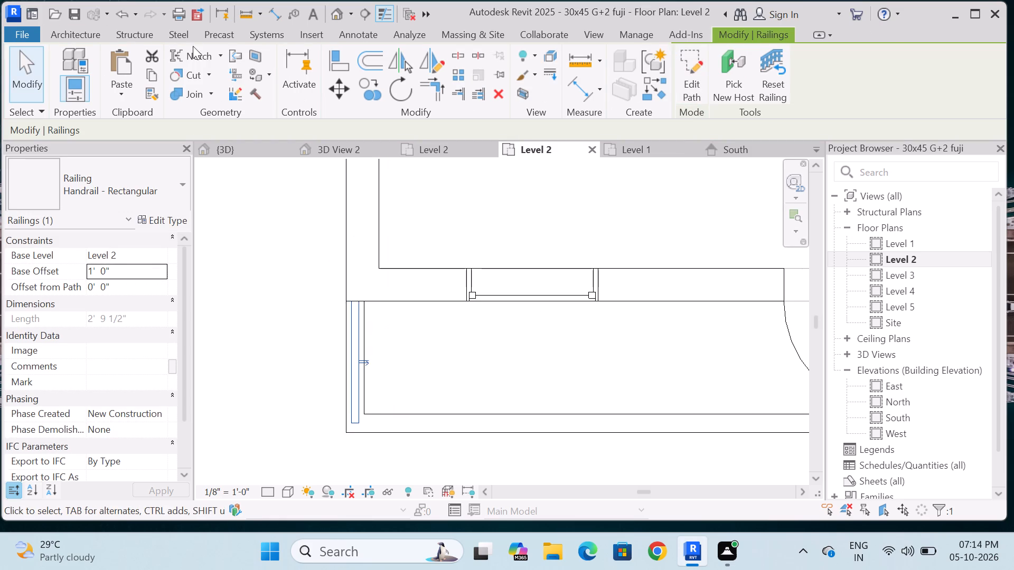
On Level 2, create a Handrail - Rectangular railing about 12' 6 1/2" long on the front balcony wall's centreline, ending at the west railing.
{"action": "left_click", "coordinate": [83, 33]}
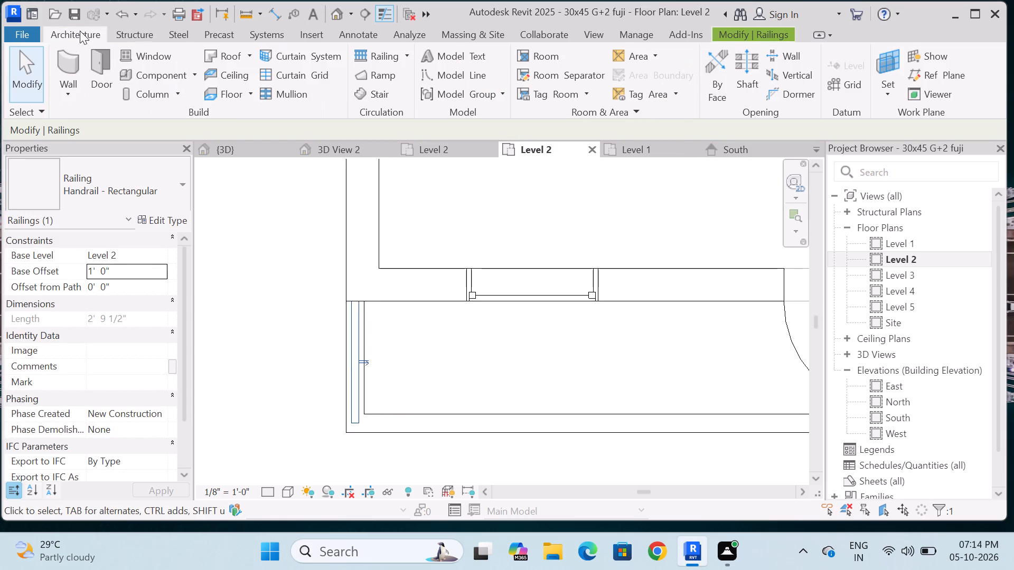
{"action": "left_click", "coordinate": [366, 47]}
{"action": "scroll", "coordinate": [339, 384], "scroll_direction": "down", "scroll_amount": 4}
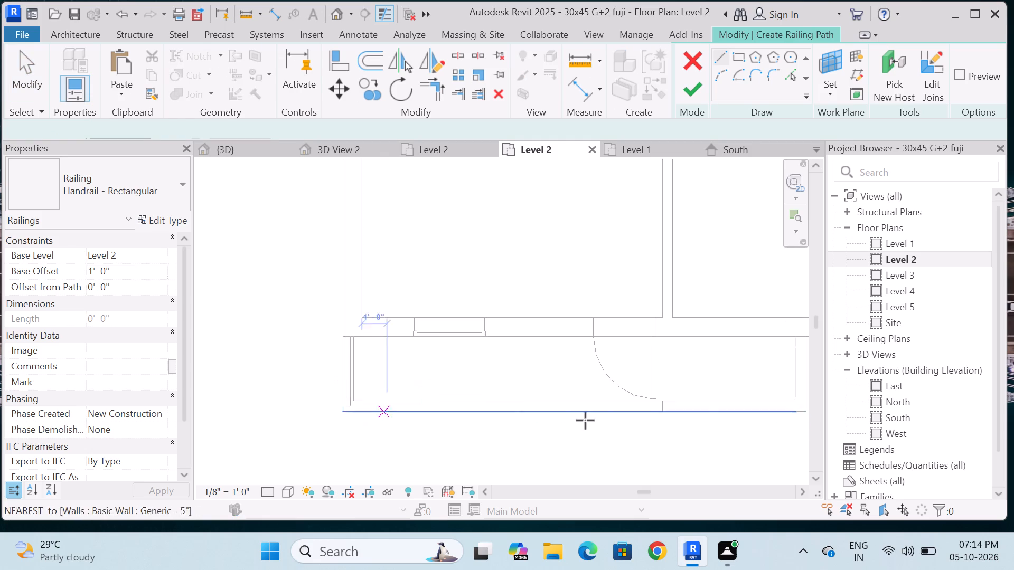
{"action": "scroll", "coordinate": [680, 411], "scroll_direction": "up", "scroll_amount": 10}
{"action": "left_click", "coordinate": [610, 394]}
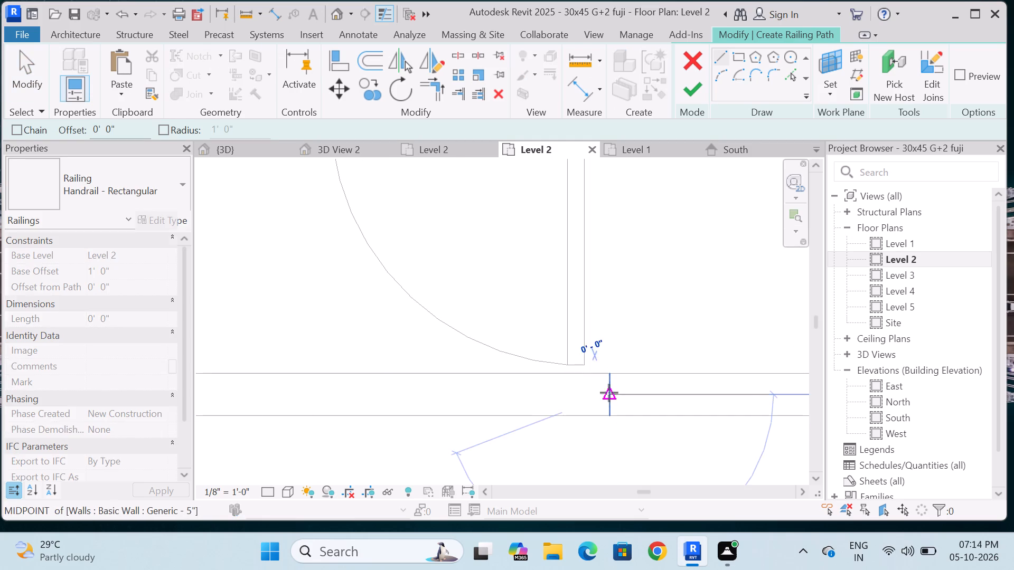
{"action": "scroll", "coordinate": [609, 393], "scroll_direction": "down", "scroll_amount": 10}
{"action": "scroll", "coordinate": [307, 395], "scroll_direction": "up", "scroll_amount": 6}
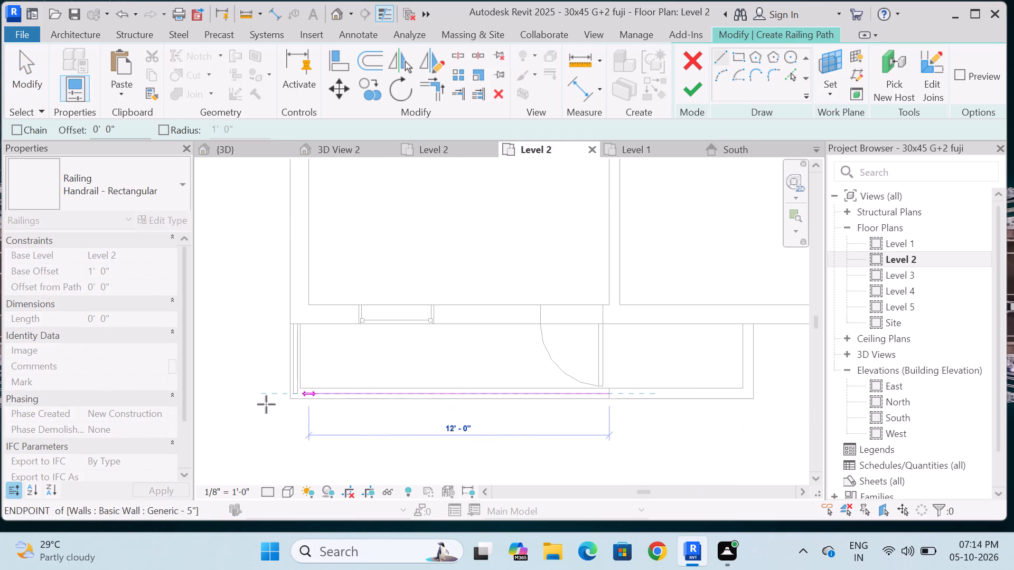
{"action": "scroll", "coordinate": [266, 404], "scroll_direction": "up", "scroll_amount": 12}
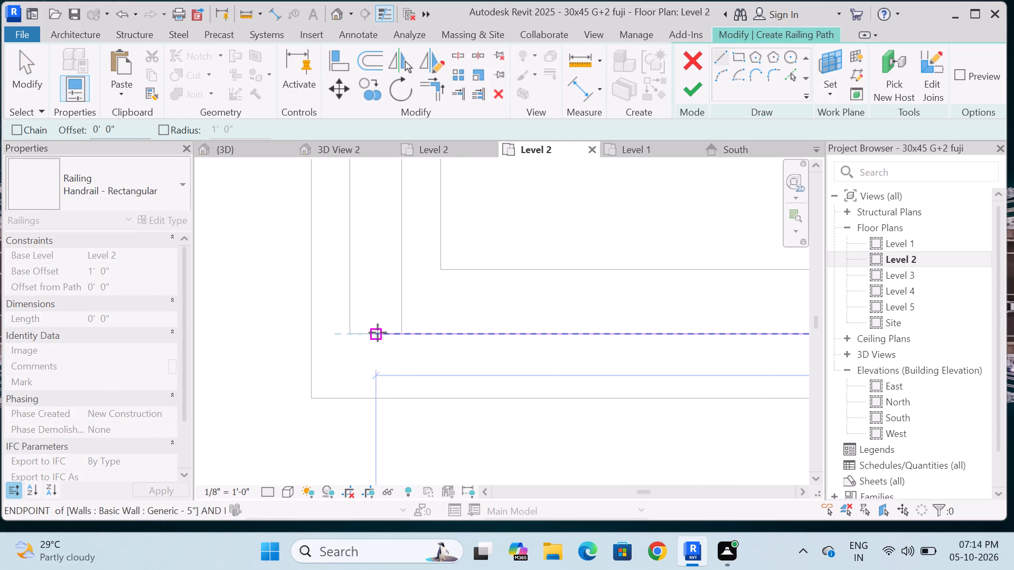
{"action": "left_click", "coordinate": [377, 332]}
{"action": "scroll", "coordinate": [375, 374], "scroll_direction": "down", "scroll_amount": 5}
{"action": "key", "text": "Escape"}
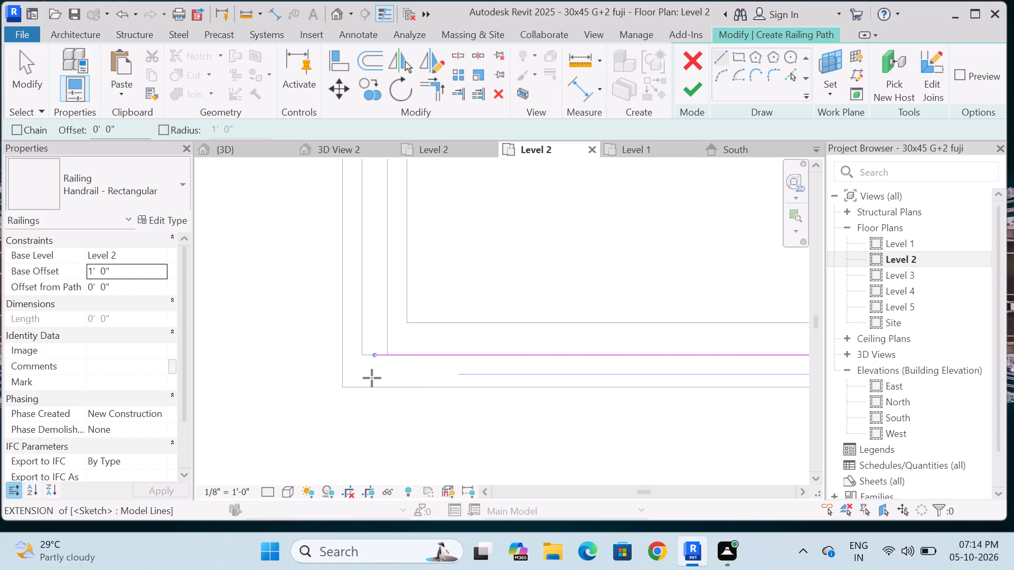
{"action": "scroll", "coordinate": [372, 379], "scroll_direction": "down", "scroll_amount": 9}
{"action": "key", "text": "Escape"}
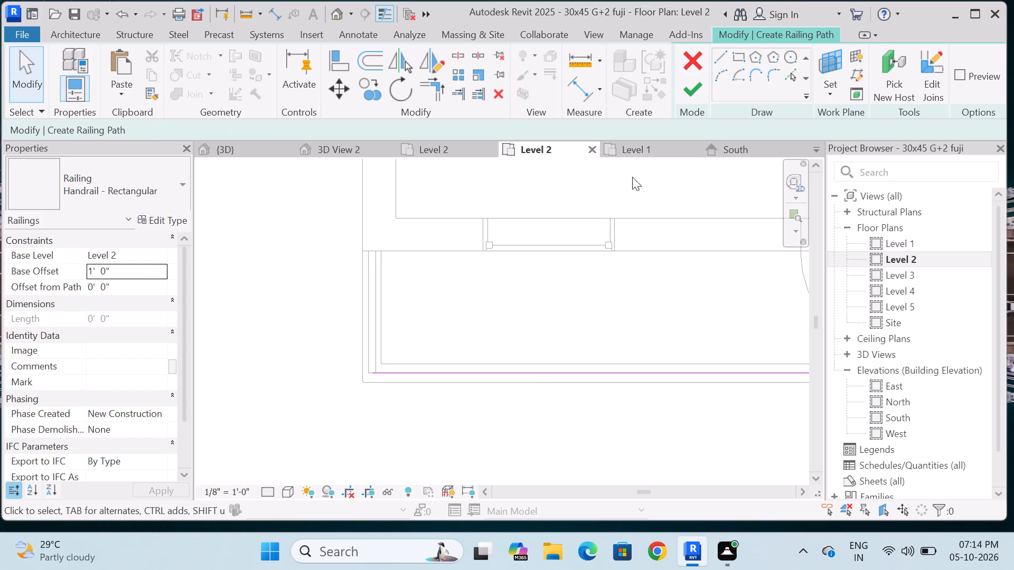
{"action": "left_click", "coordinate": [690, 92]}
{"action": "key", "text": "Escape"}
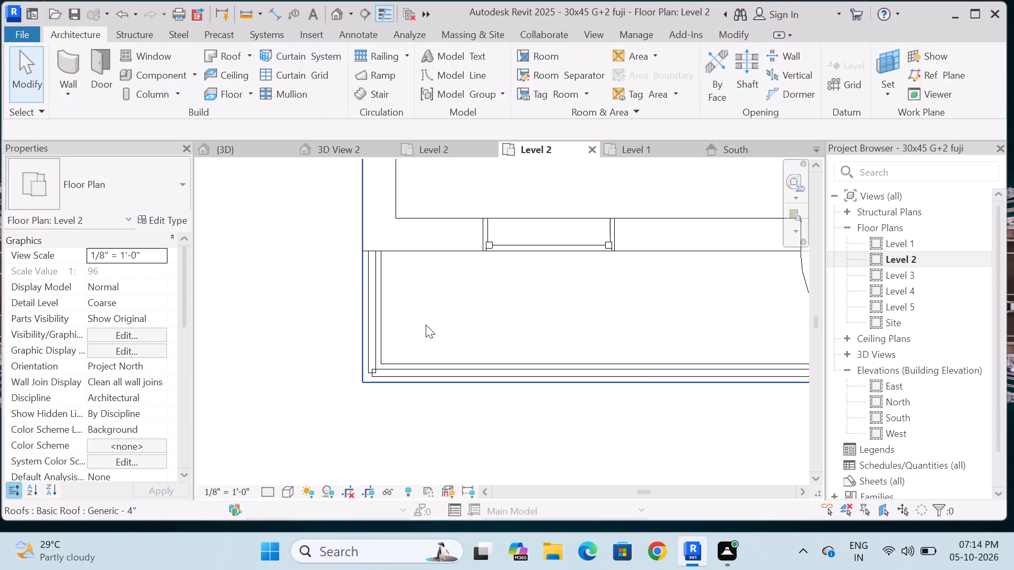
In the 3D view, change the Level 2 front balcony railing's type, trying Guardrail - Pipe before choosing Glass Panel - Bottom Fill.
{"action": "scroll", "coordinate": [424, 327], "scroll_direction": "down", "scroll_amount": 5}
{"action": "left_click", "coordinate": [260, 156]}
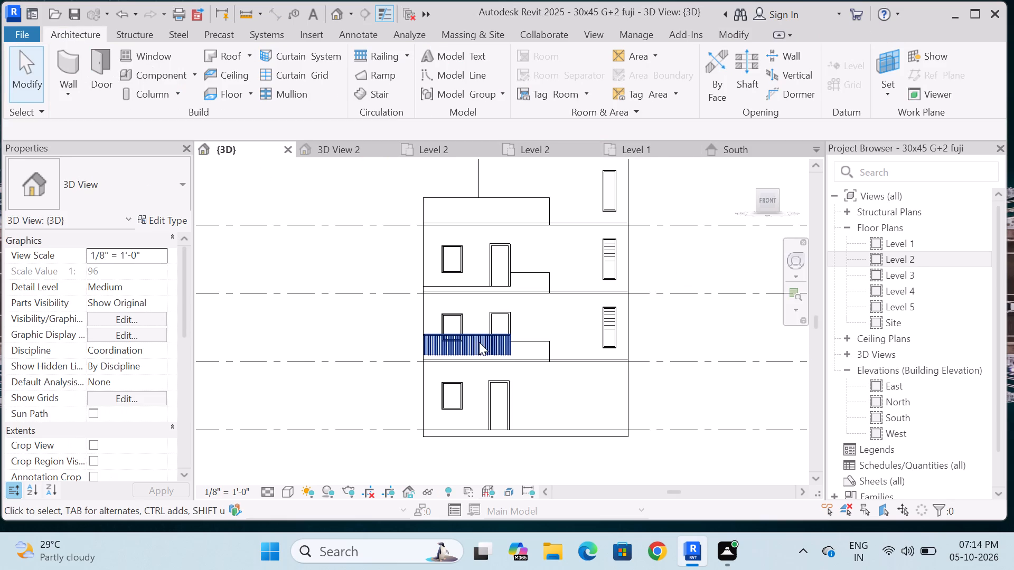
{"action": "scroll", "coordinate": [479, 342], "scroll_direction": "up", "scroll_amount": 5}
{"action": "left_click", "coordinate": [482, 341]}
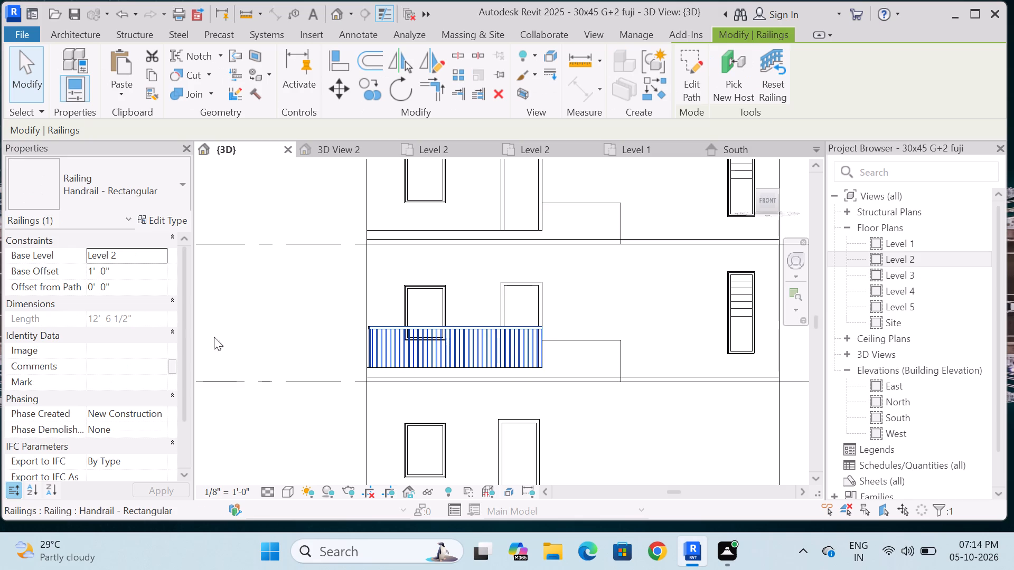
{"action": "left_click", "coordinate": [176, 178]}
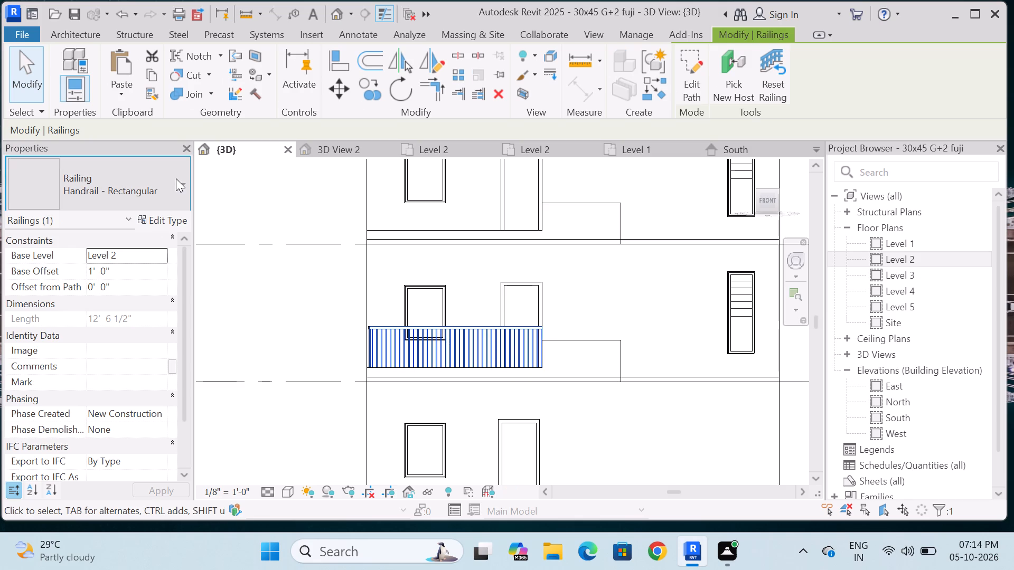
{"action": "left_click", "coordinate": [139, 276]}
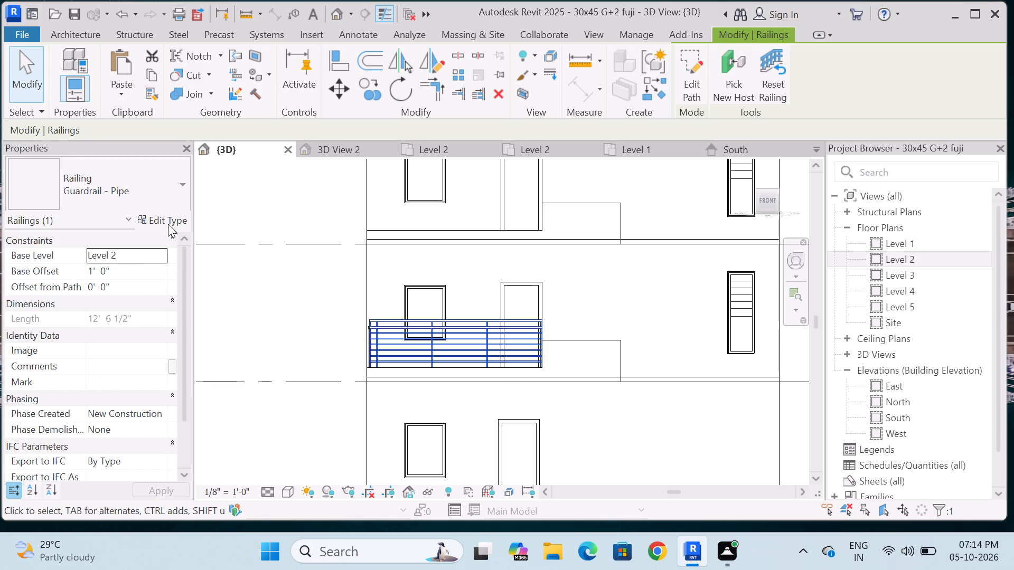
{"action": "left_click", "coordinate": [172, 192]}
{"action": "left_click", "coordinate": [147, 265]}
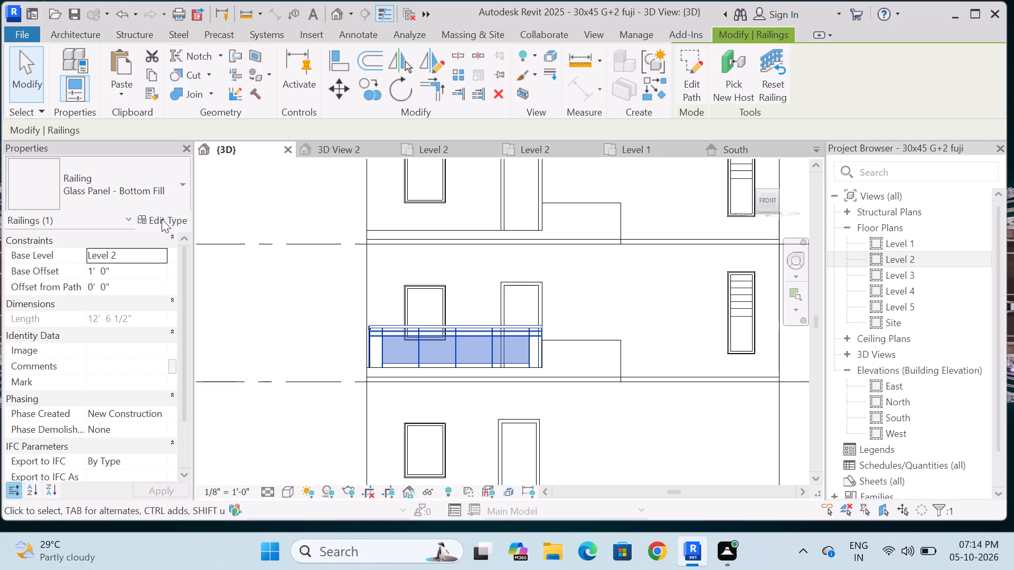
Set the top rail height of the Glass Panel - Bottom Fill railing type to 2' 0".
{"action": "left_click", "coordinate": [162, 219]}
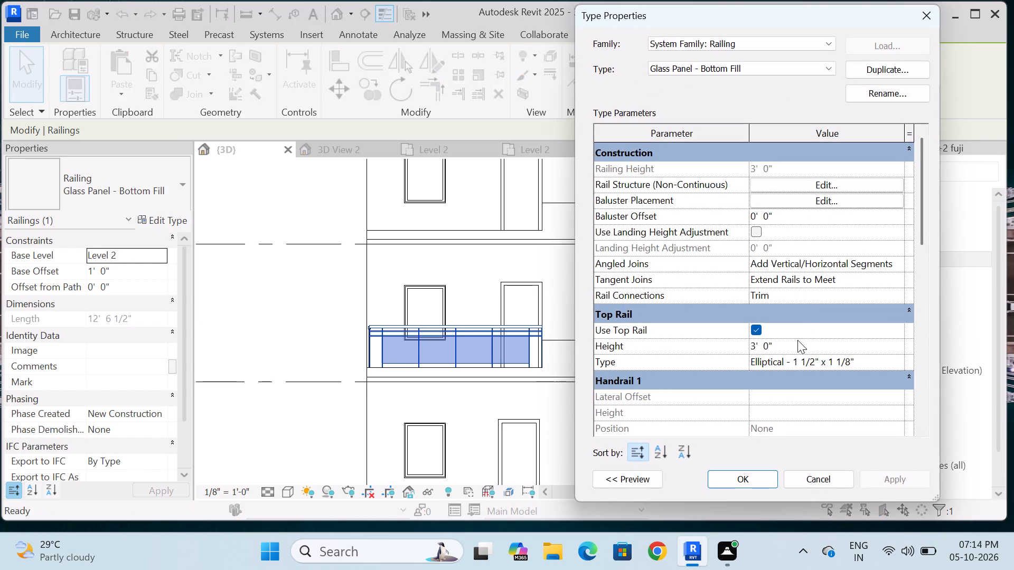
{"action": "left_click", "coordinate": [797, 340]}
{"action": "key", "text": "BackSpace"}
{"action": "key", "text": "2"}
{"action": "key", "text": "apostrophe"}
{"action": "key", "text": "Return"}
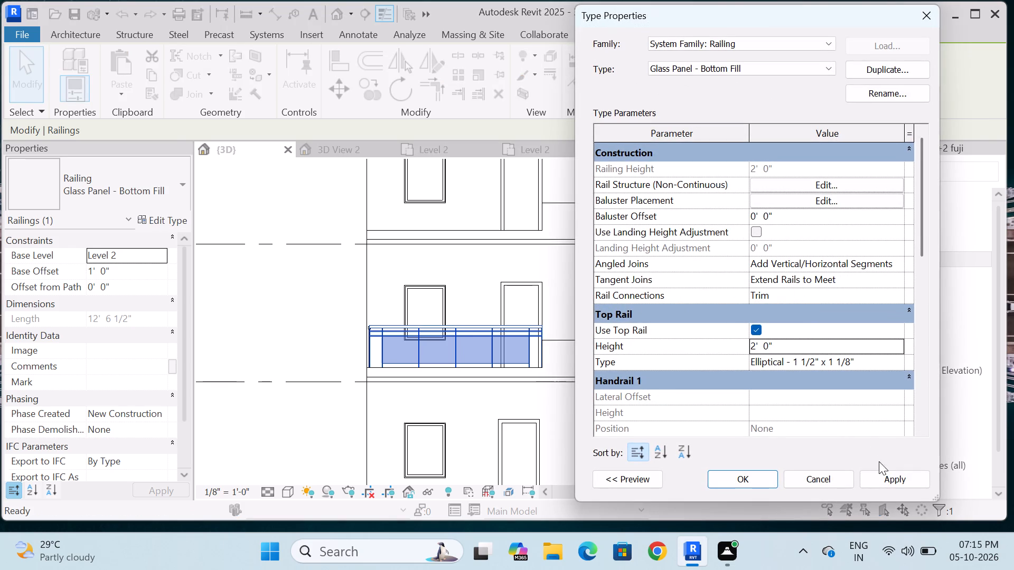
{"action": "left_click", "coordinate": [897, 481]}
{"action": "left_click", "coordinate": [731, 483]}
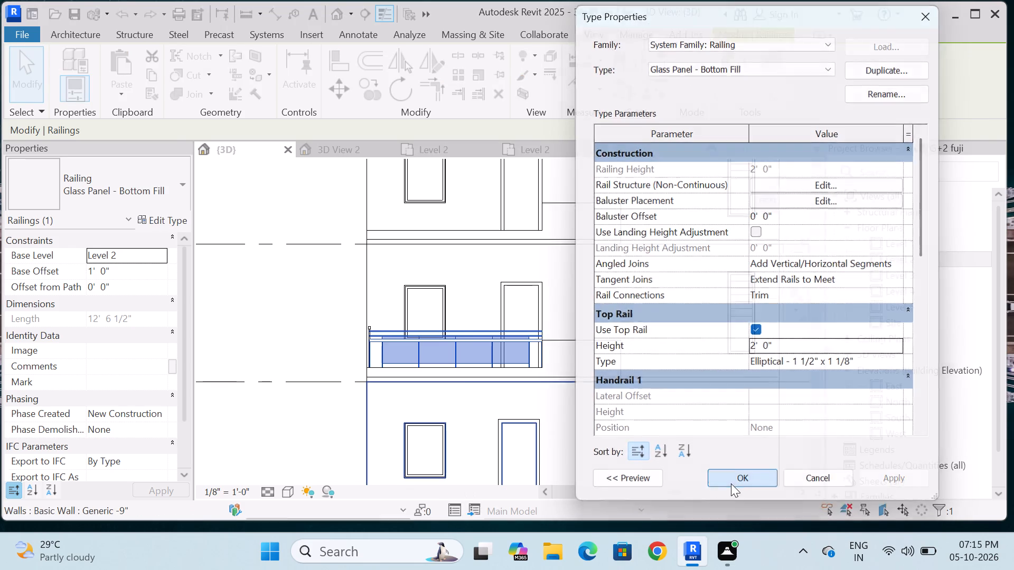
Change the short west balcony railing on Level 2 to the Glass Panel - Bottom Fill type.
{"action": "middle_click_drag", "start_coordinate": [325, 319], "coordinate": [338, 319], "text": "shift"}
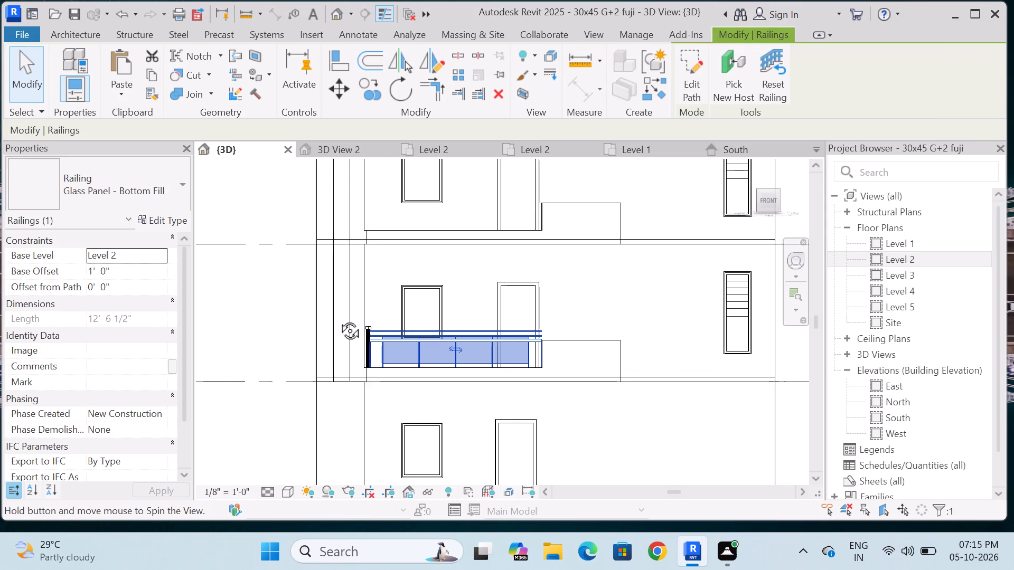
{"action": "middle_click_drag", "start_coordinate": [338, 319], "coordinate": [340, 319], "text": "shift"}
{"action": "scroll", "coordinate": [360, 337], "scroll_direction": "up", "scroll_amount": 5}
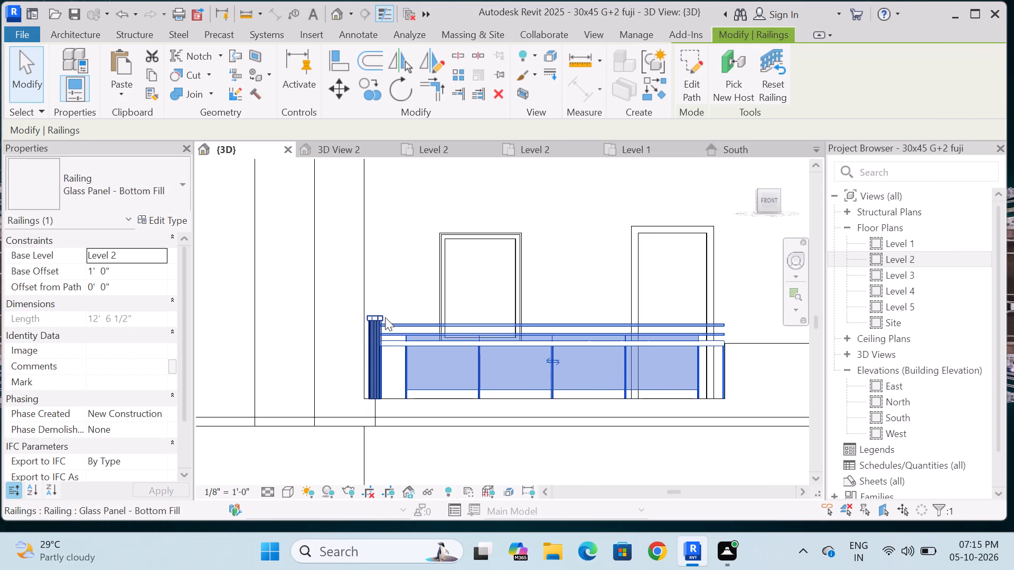
{"action": "key", "text": "Escape"}
{"action": "left_click", "coordinate": [374, 317]}
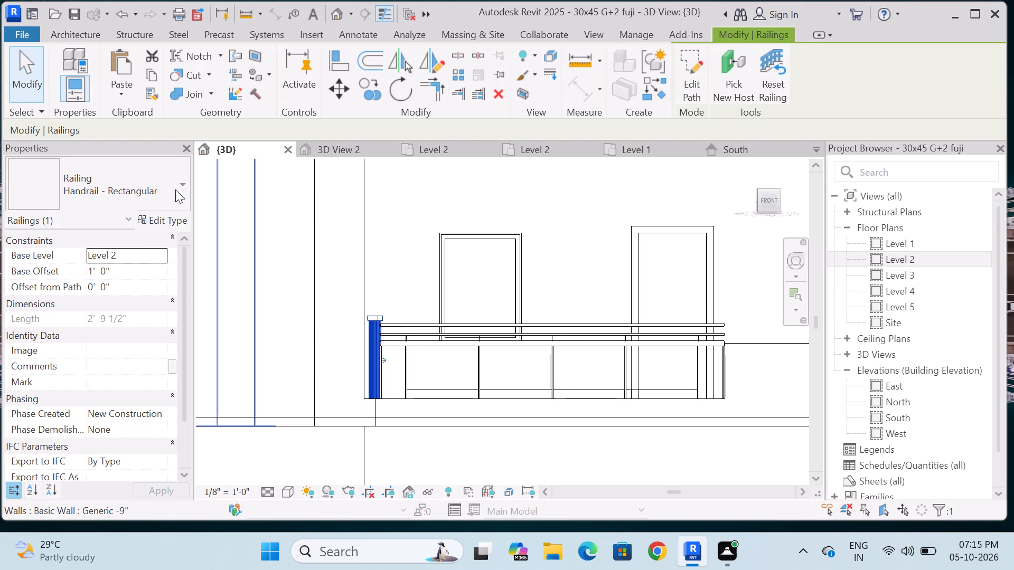
{"action": "left_click", "coordinate": [180, 186]}
{"action": "left_click", "coordinate": [135, 269]}
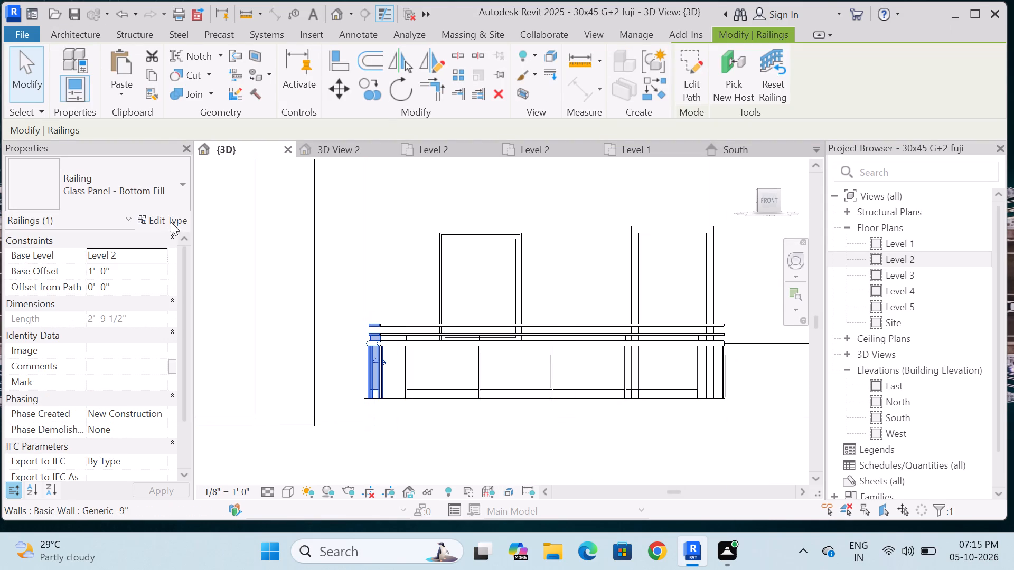
{"action": "left_click", "coordinate": [172, 221]}
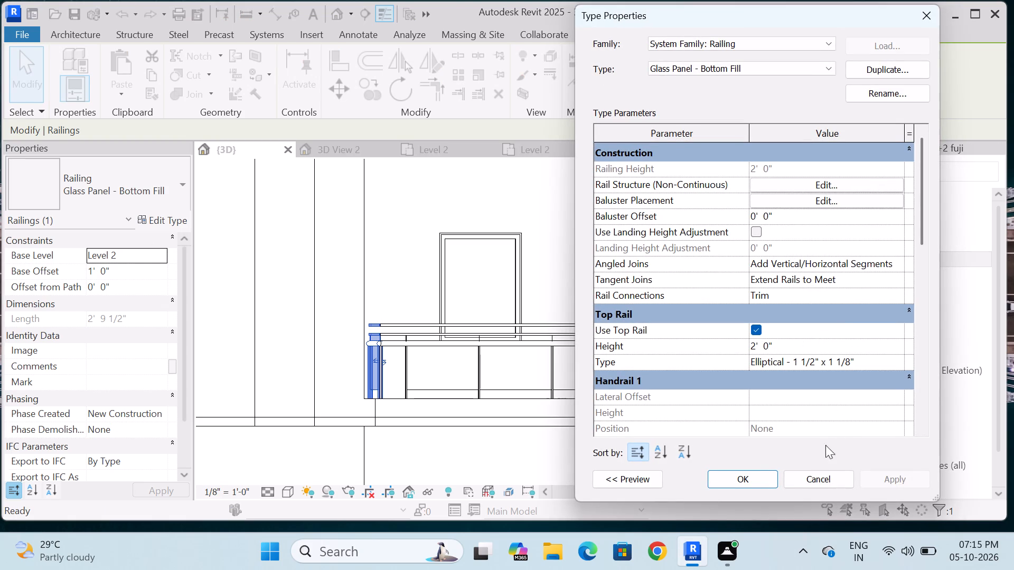
{"action": "left_click", "coordinate": [748, 478]}
Copy both Level 2 glass balcony railings and paste them aligned to Level 3.
{"action": "scroll", "coordinate": [642, 329], "scroll_direction": "down", "scroll_amount": 4}
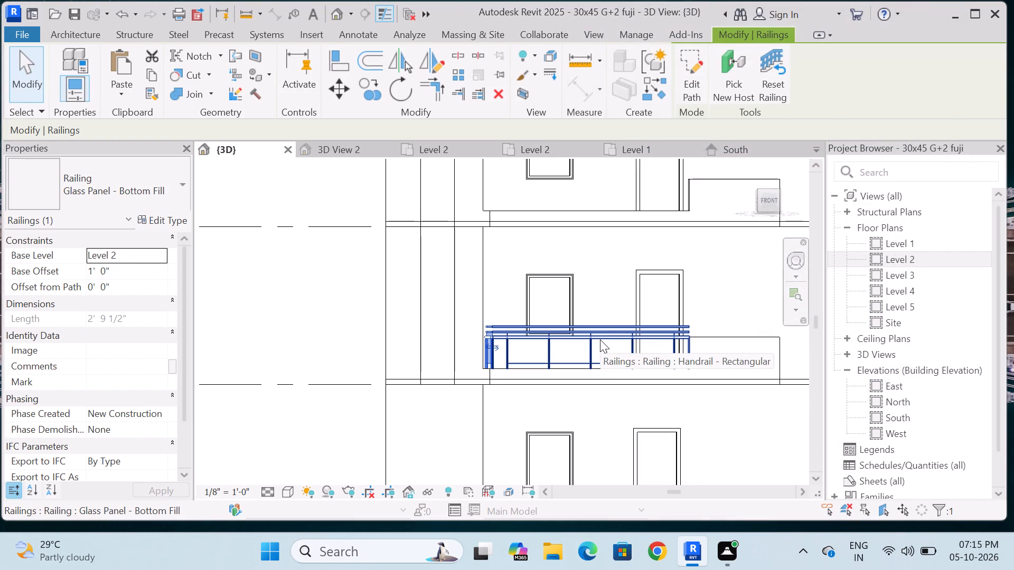
{"action": "left_click", "coordinate": [600, 339], "text": "ctrl"}
{"action": "scroll", "coordinate": [598, 345], "scroll_direction": "down", "scroll_amount": 4}
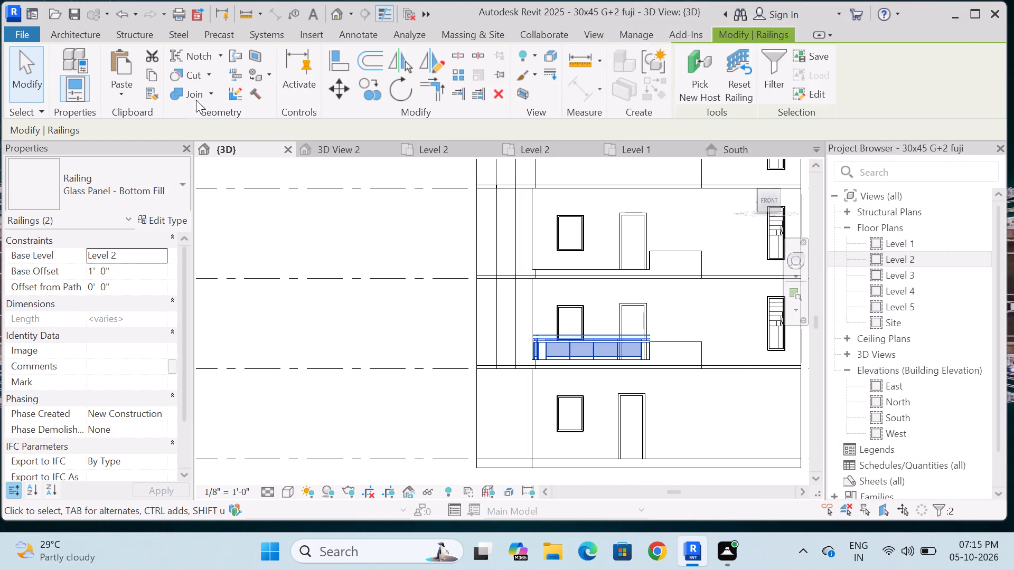
{"action": "left_click", "coordinate": [158, 80]}
{"action": "left_click", "coordinate": [128, 87]}
{"action": "left_click", "coordinate": [153, 143]}
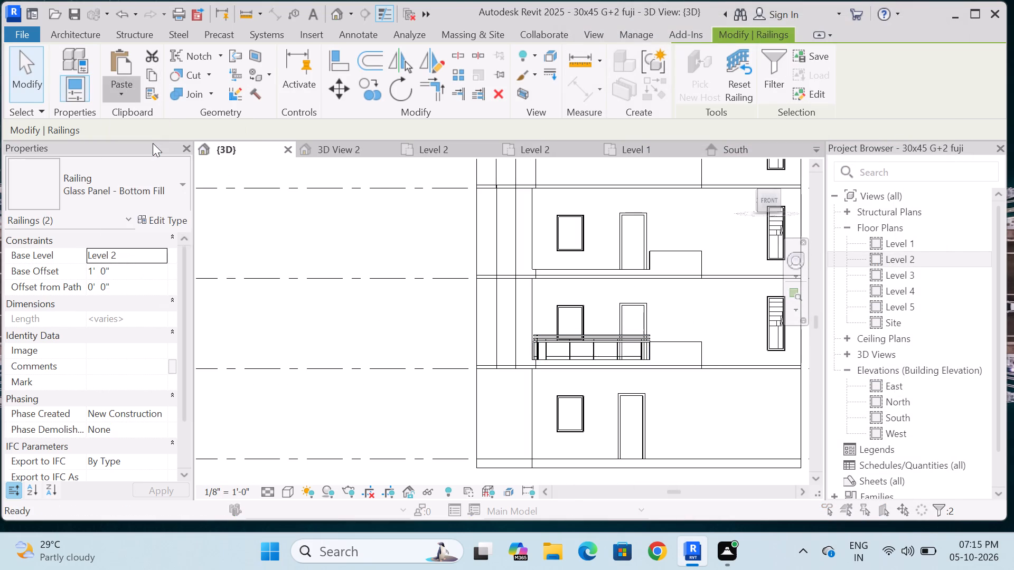
{"action": "left_click", "coordinate": [223, 205]}
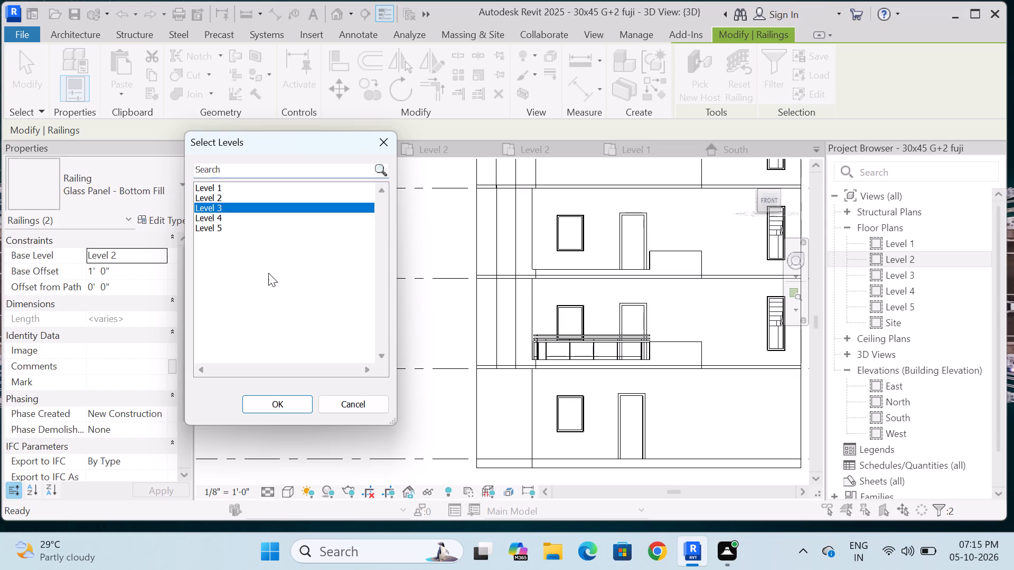
{"action": "left_click", "coordinate": [292, 400]}
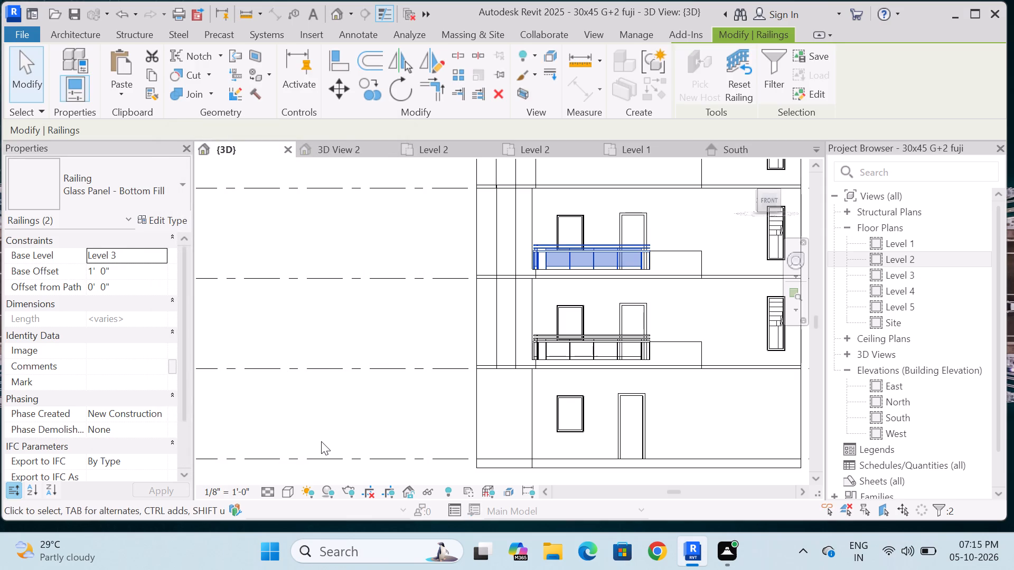
{"action": "key", "text": "Escape"}
Examine the glass railings on both balconies in 3D from the front, both sides and above.
{"action": "scroll", "coordinate": [656, 251], "scroll_direction": "up", "scroll_amount": 4}
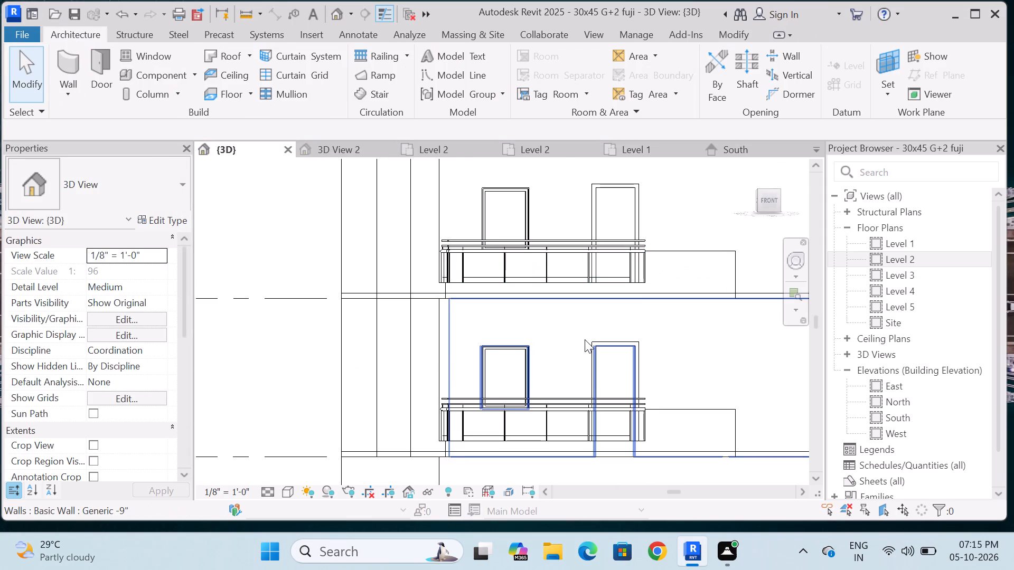
{"action": "middle_click_drag", "start_coordinate": [581, 339], "coordinate": [568, 362]}
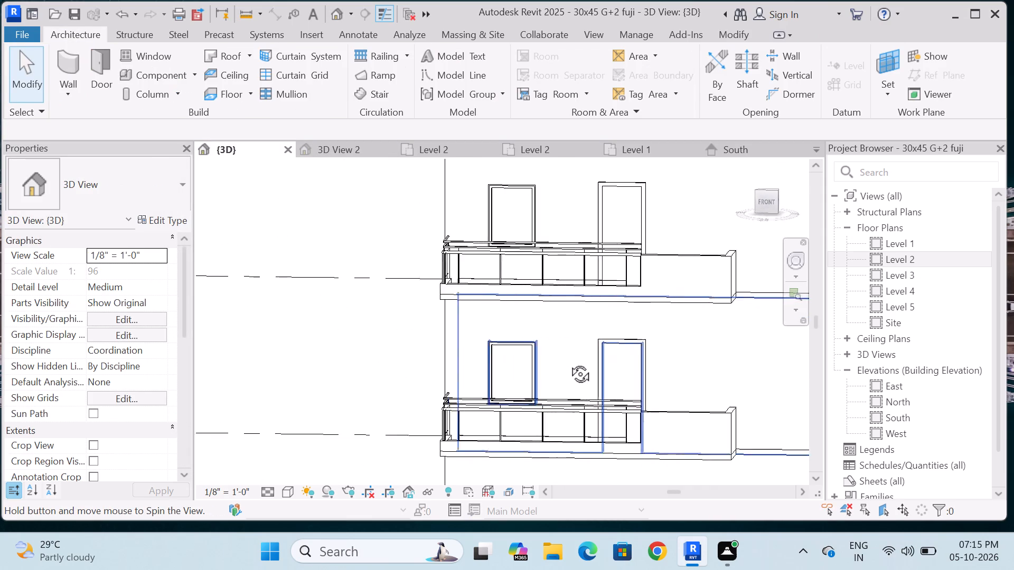
{"action": "middle_click_drag", "start_coordinate": [568, 362], "coordinate": [576, 346]}
{"action": "scroll", "coordinate": [550, 334], "scroll_direction": "down", "scroll_amount": 4}
{"action": "middle_click_drag", "start_coordinate": [534, 345], "coordinate": [502, 347], "text": "shift"}
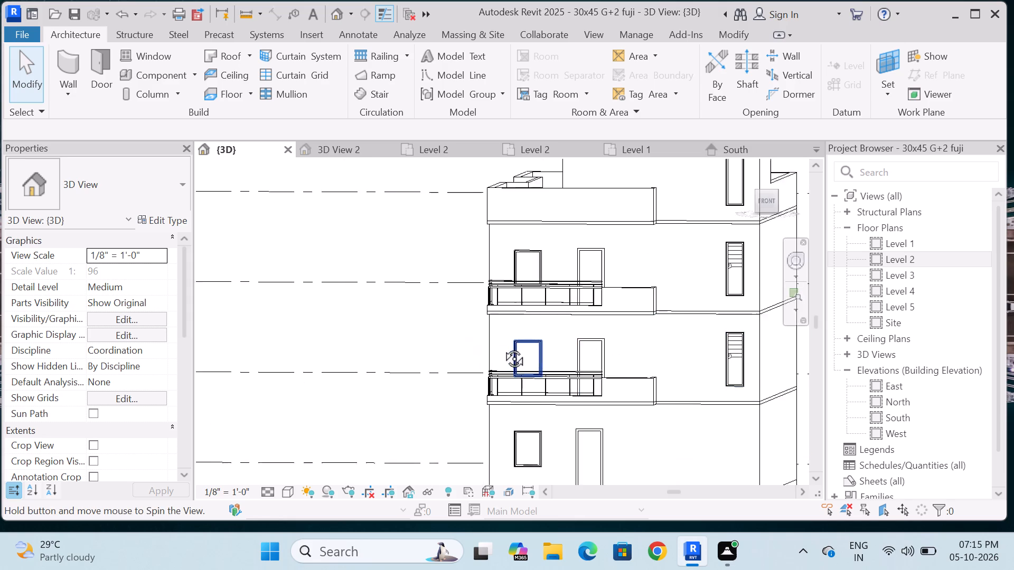
{"action": "middle_click_drag", "start_coordinate": [502, 347], "coordinate": [491, 348], "text": "shift"}
{"action": "key", "text": "Escape"}
{"action": "scroll", "coordinate": [622, 341], "scroll_direction": "down", "scroll_amount": 4}
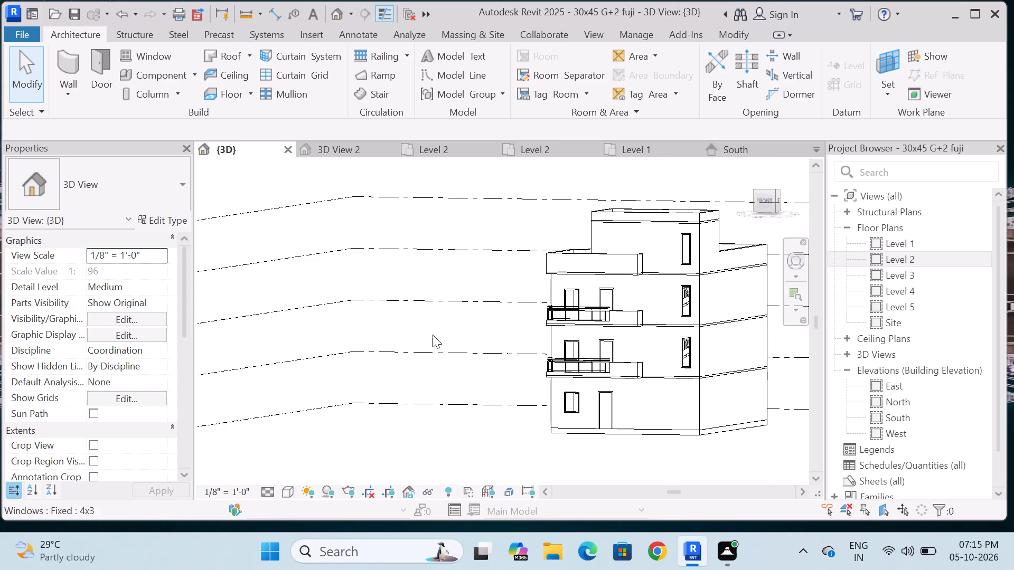
{"action": "middle_click_drag", "start_coordinate": [434, 336], "coordinate": [496, 338], "text": "shift"}
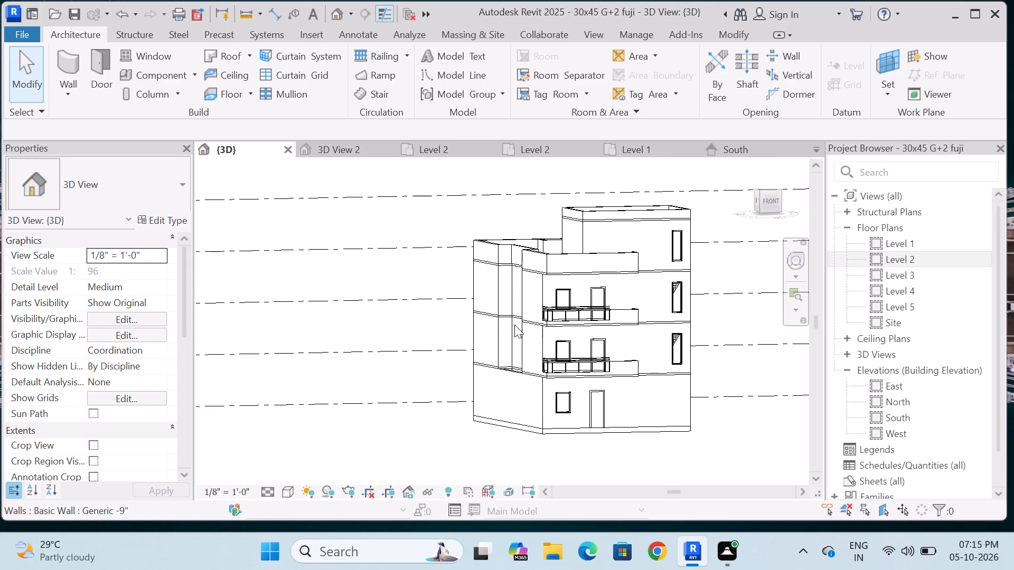
{"action": "left_click", "coordinate": [769, 204]}
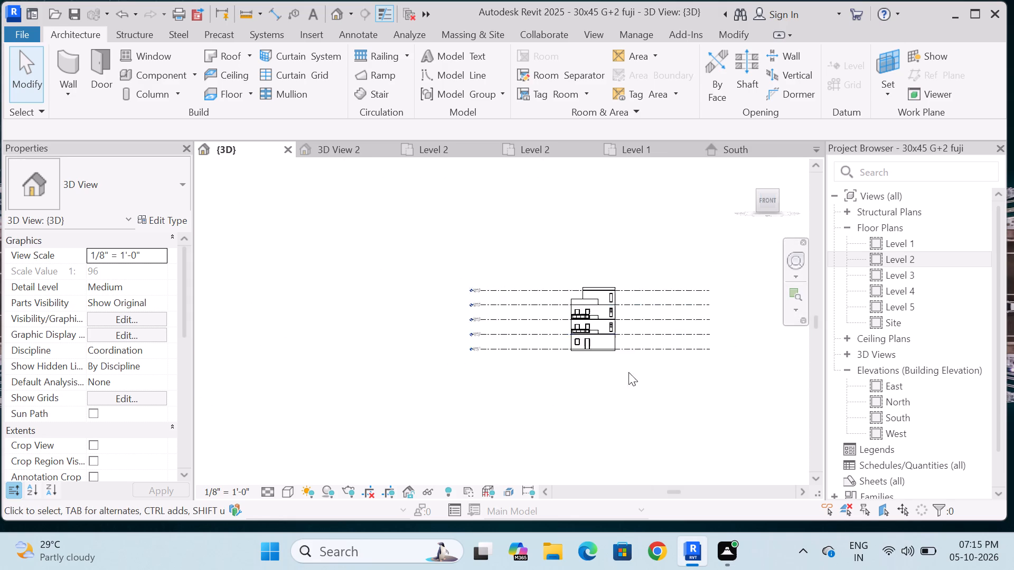
{"action": "scroll", "coordinate": [574, 360], "scroll_direction": "up", "scroll_amount": 6}
{"action": "scroll", "coordinate": [482, 344], "scroll_direction": "up", "scroll_amount": 5}
{"action": "scroll", "coordinate": [579, 328], "scroll_direction": "down", "scroll_amount": 4}
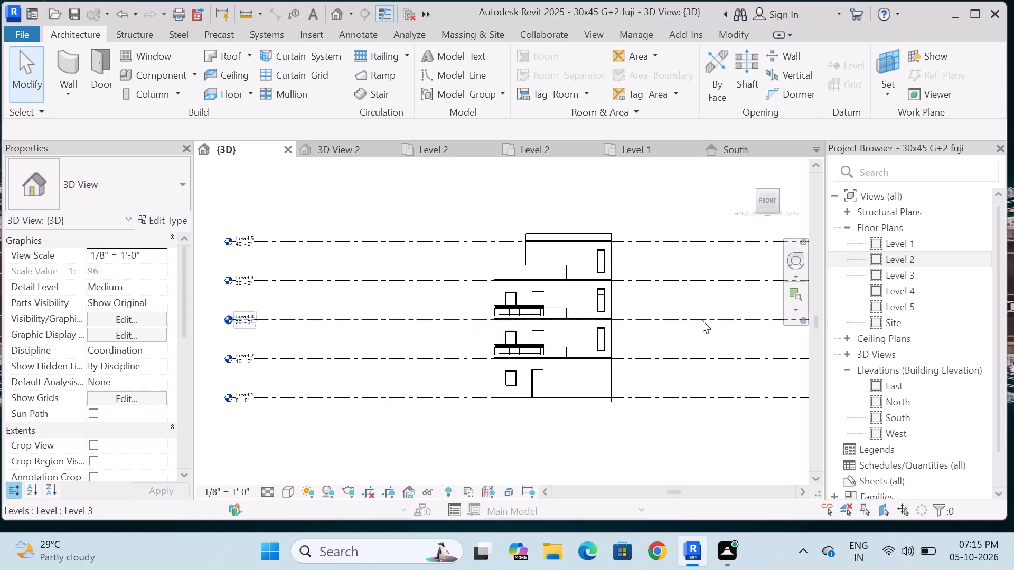
{"action": "middle_click_drag", "start_coordinate": [686, 331], "coordinate": [671, 415], "text": "shift"}
{"action": "scroll", "coordinate": [575, 395], "scroll_direction": "up", "scroll_amount": 5}
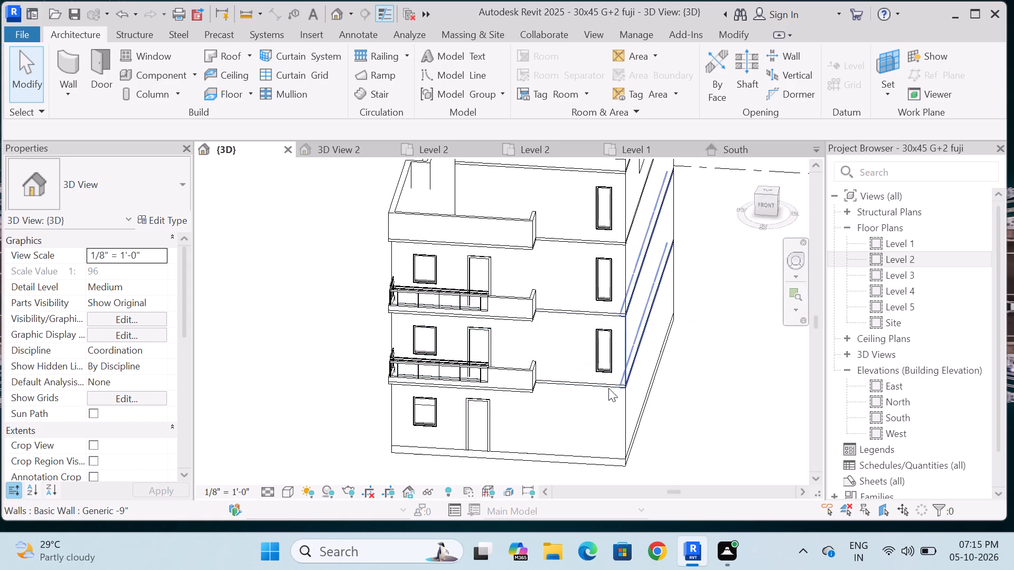
Examine the whole building in 3D, from a raised overview down to a near-level front view.
{"action": "scroll", "coordinate": [523, 395], "scroll_direction": "up", "scroll_amount": 5}
{"action": "scroll", "coordinate": [615, 360], "scroll_direction": "down", "scroll_amount": 4}
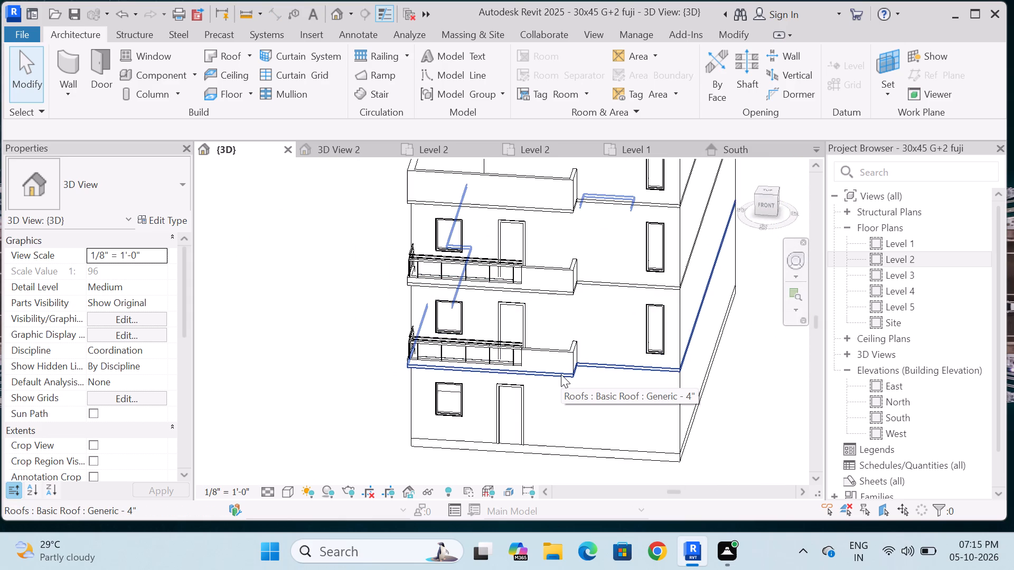
{"action": "scroll", "coordinate": [562, 374], "scroll_direction": "down", "scroll_amount": 7}
{"action": "scroll", "coordinate": [565, 375], "scroll_direction": "up", "scroll_amount": 2}
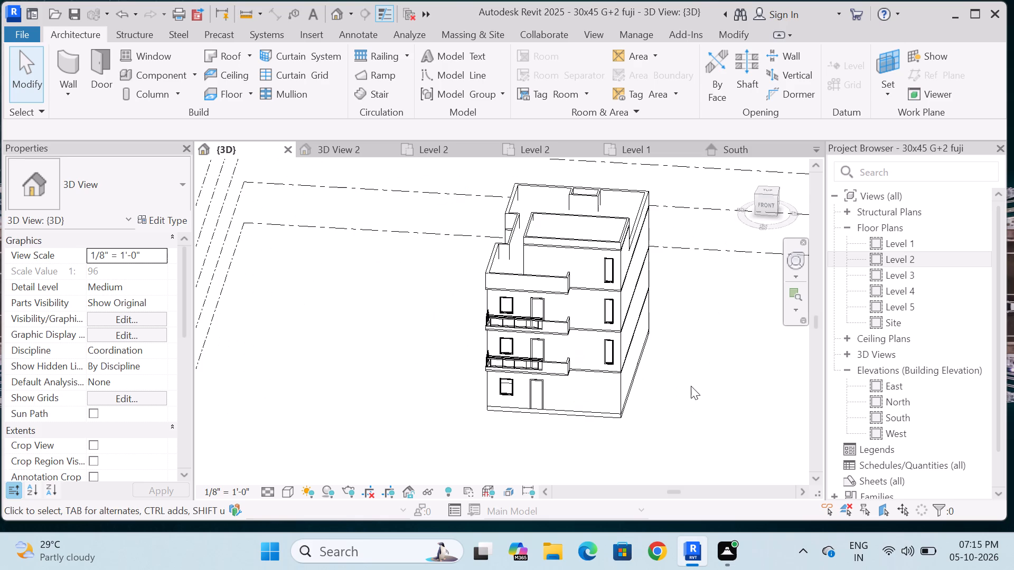
{"action": "middle_click_drag", "start_coordinate": [686, 391], "coordinate": [698, 326], "text": "shift"}
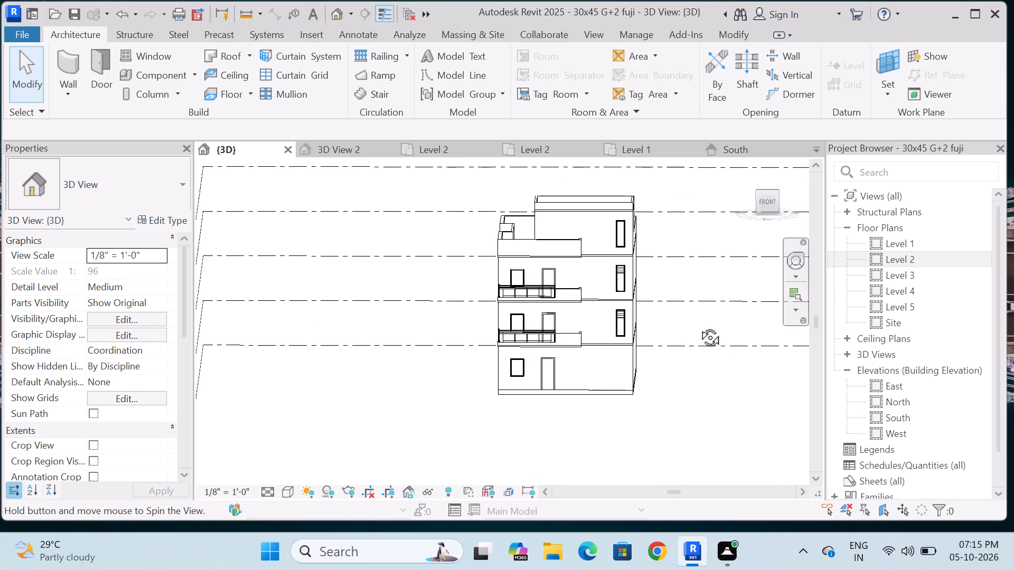
{"action": "middle_click_drag", "start_coordinate": [698, 326], "coordinate": [707, 311], "text": "shift"}
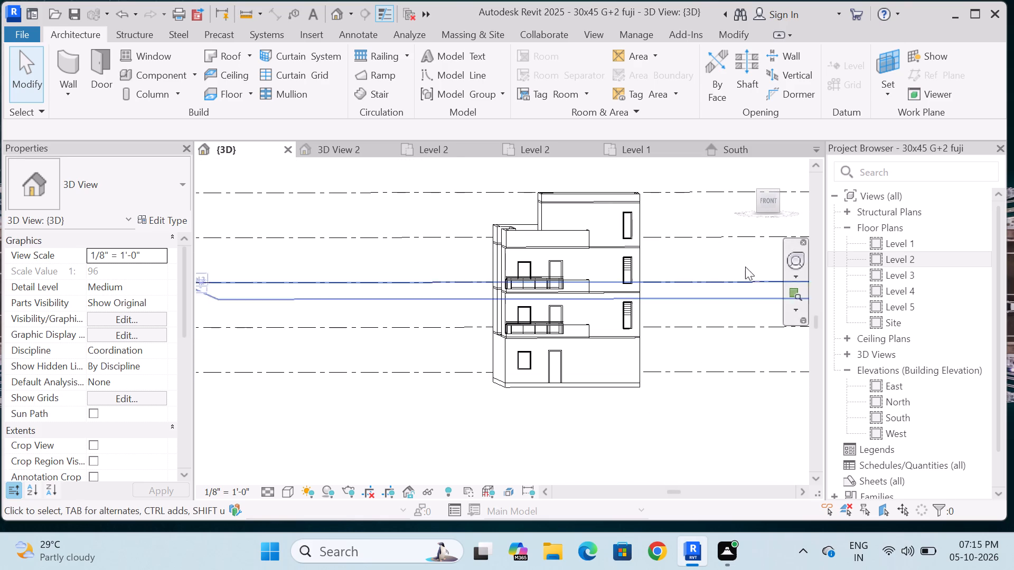
Close Revit and save the changes to the 30x45 G+2 fuji project.
{"action": "left_click", "coordinate": [1004, 13]}
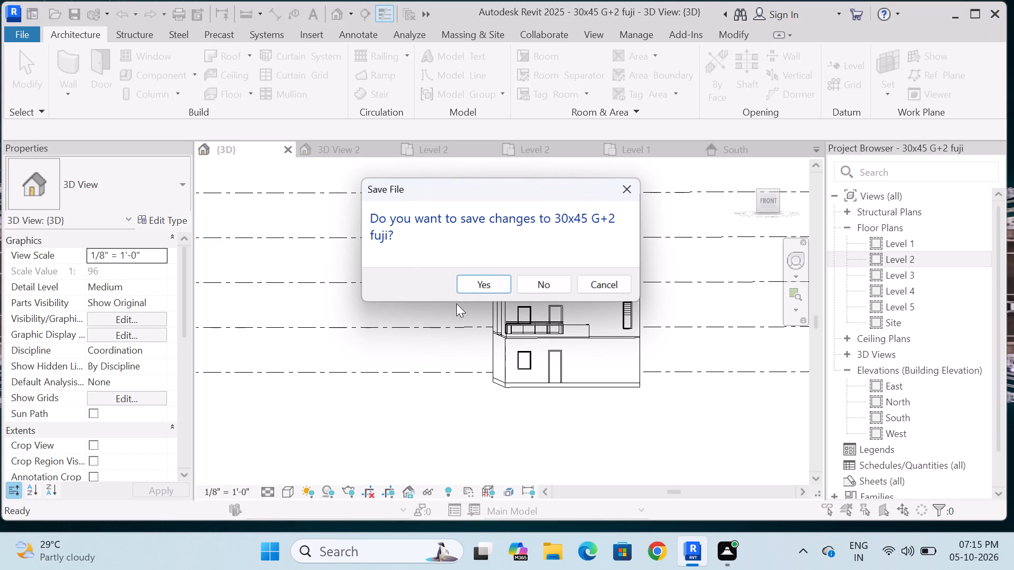
{"action": "left_click", "coordinate": [473, 283]}
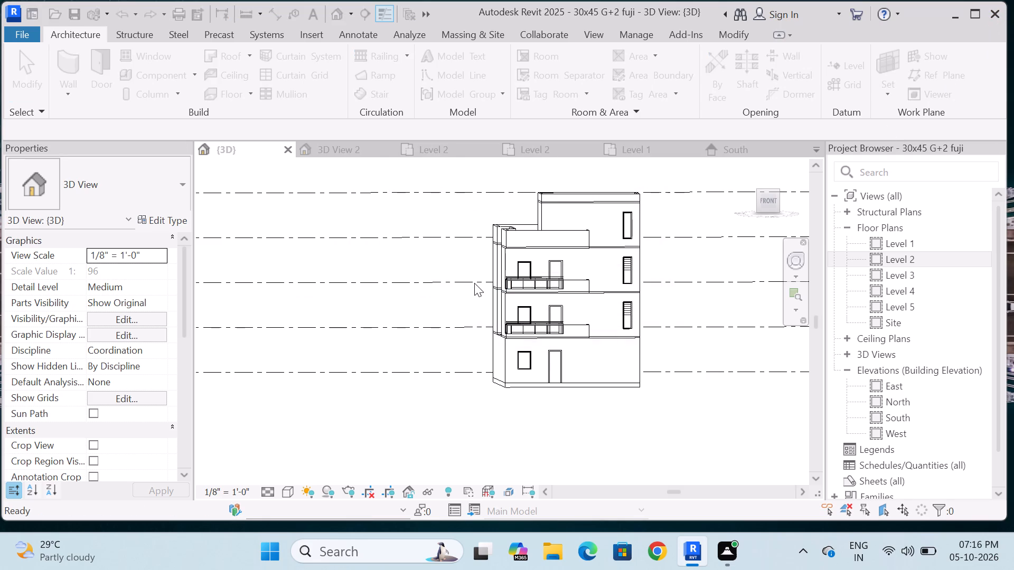
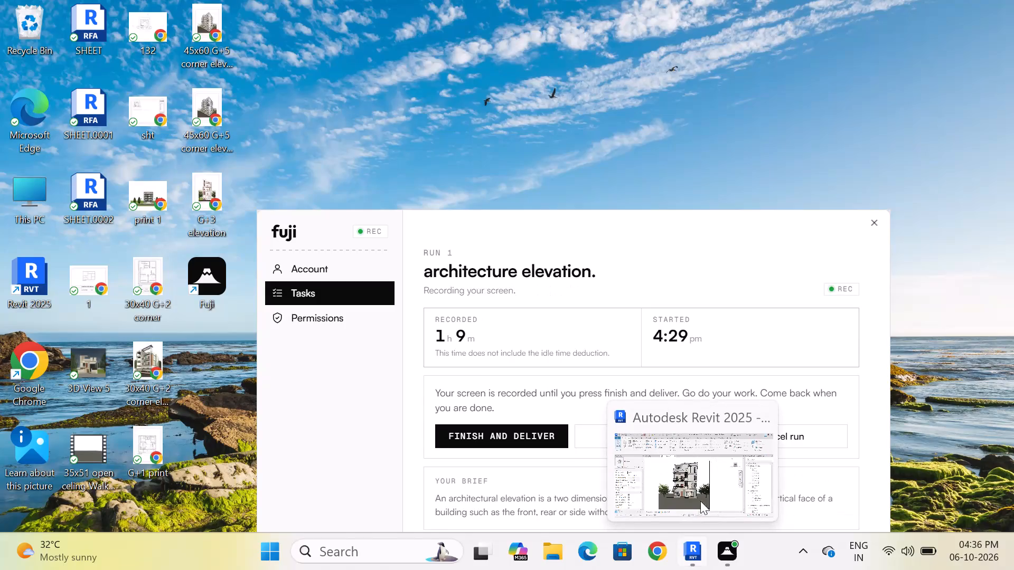
Switch to Revit and compare the 30x45 G+2 reference facade in 3D View 2 with the fuji model.
{"action": "left_click", "coordinate": [705, 467]}
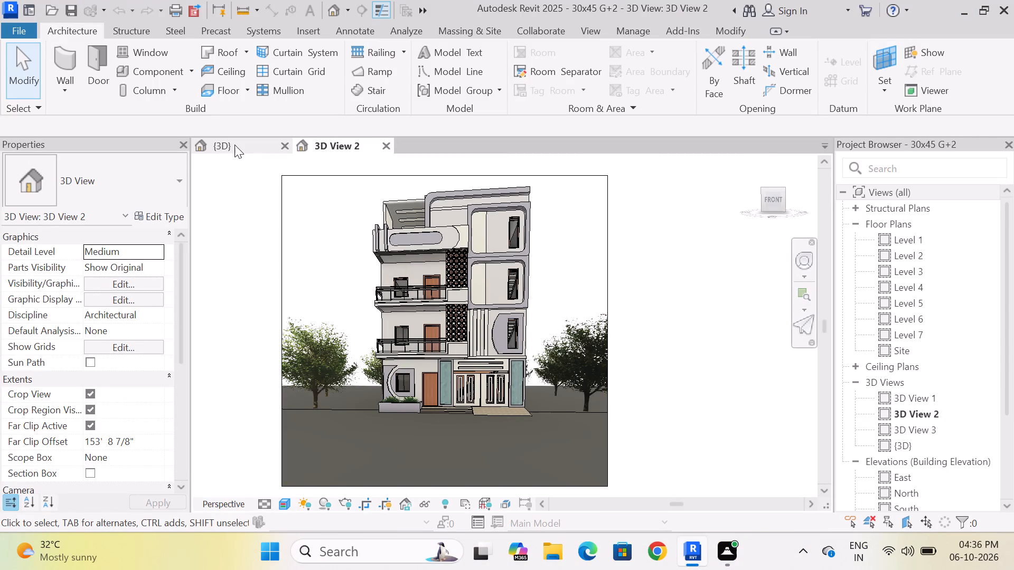
{"action": "left_click", "coordinate": [234, 144]}
{"action": "scroll", "coordinate": [494, 233], "scroll_direction": "down", "scroll_amount": 2}
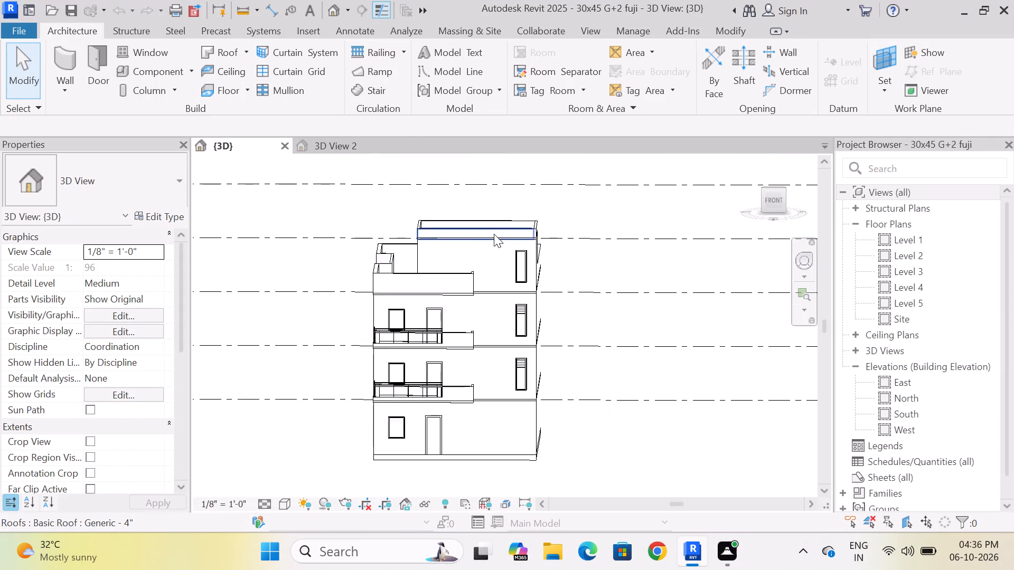
{"action": "scroll", "coordinate": [454, 284], "scroll_direction": "down", "scroll_amount": 2}
{"action": "scroll", "coordinate": [433, 347], "scroll_direction": "up", "scroll_amount": 3}
{"action": "left_click", "coordinate": [328, 139]}
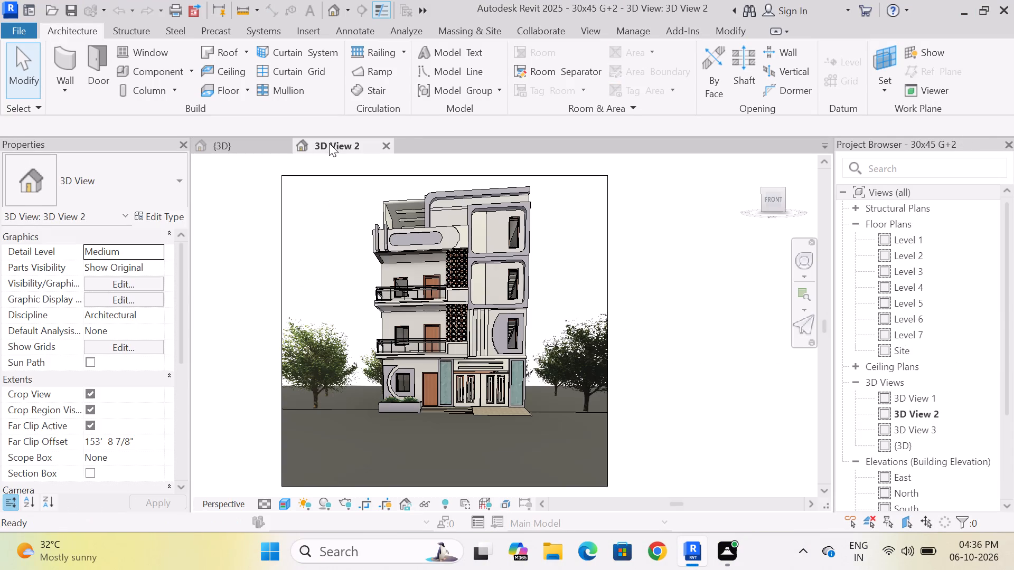
{"action": "scroll", "coordinate": [377, 194], "scroll_direction": "down", "scroll_amount": 1}
{"action": "scroll", "coordinate": [336, 239], "scroll_direction": "up", "scroll_amount": 1}
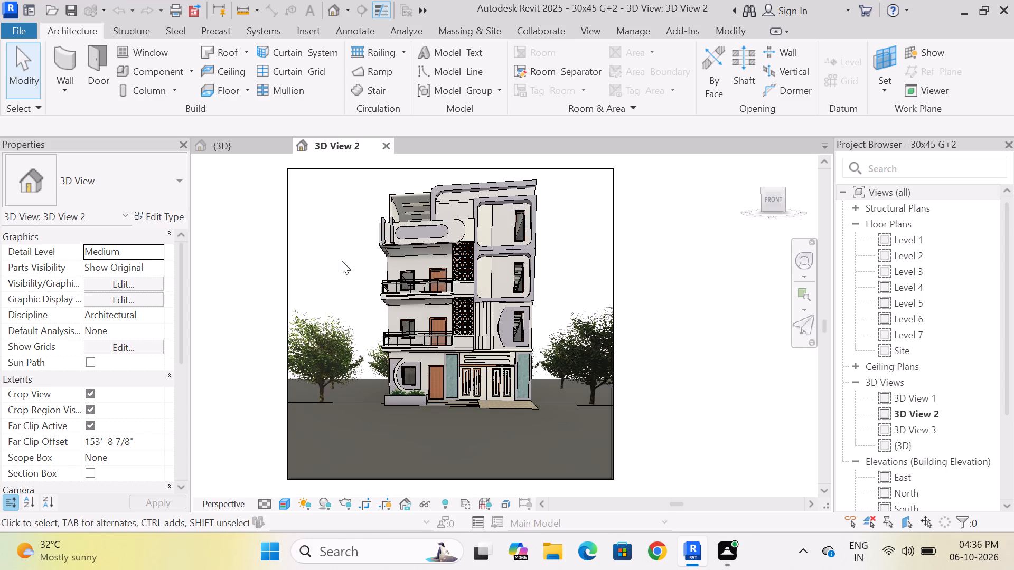
{"action": "left_click", "coordinate": [261, 144]}
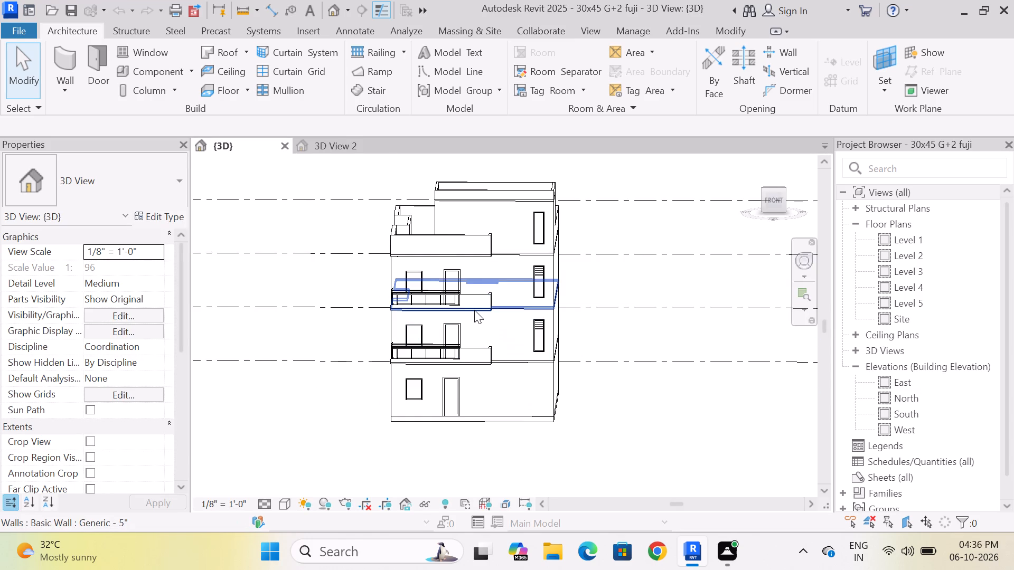
{"action": "scroll", "coordinate": [474, 310], "scroll_direction": "up", "scroll_amount": 2}
{"action": "scroll", "coordinate": [496, 294], "scroll_direction": "down", "scroll_amount": 1}
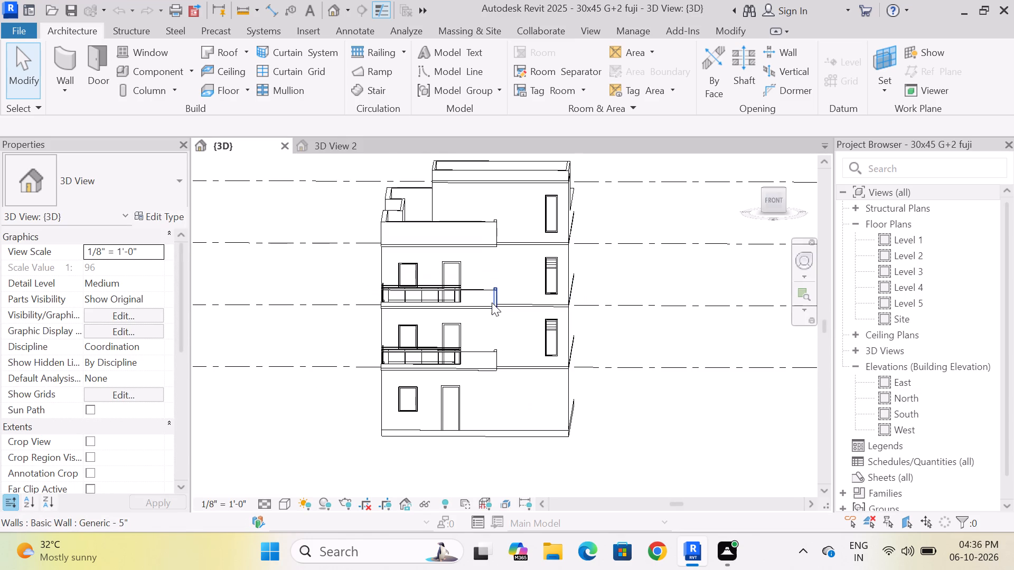
{"action": "left_click", "coordinate": [323, 142]}
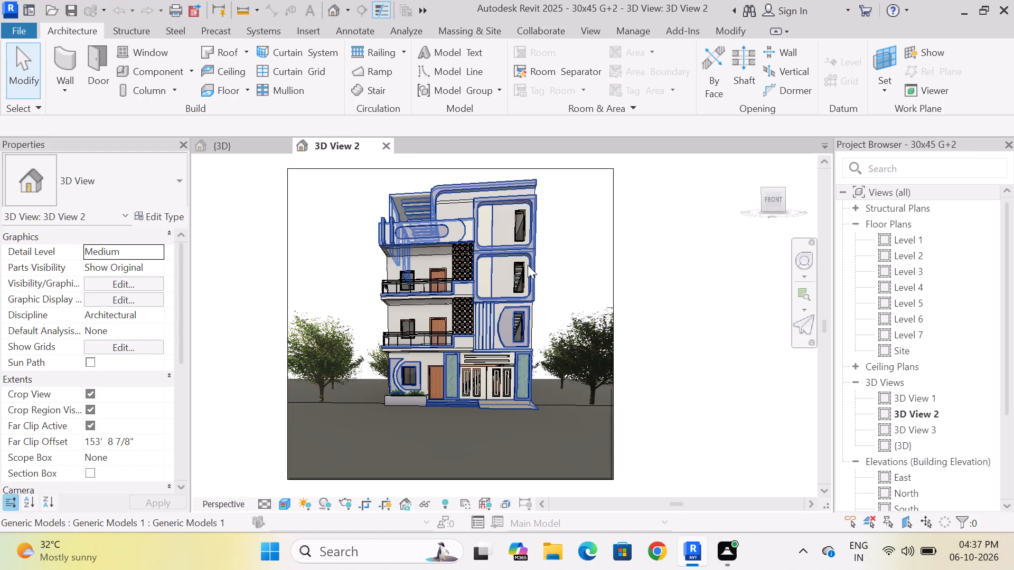
{"action": "scroll", "coordinate": [526, 331], "scroll_direction": "up", "scroll_amount": 3}
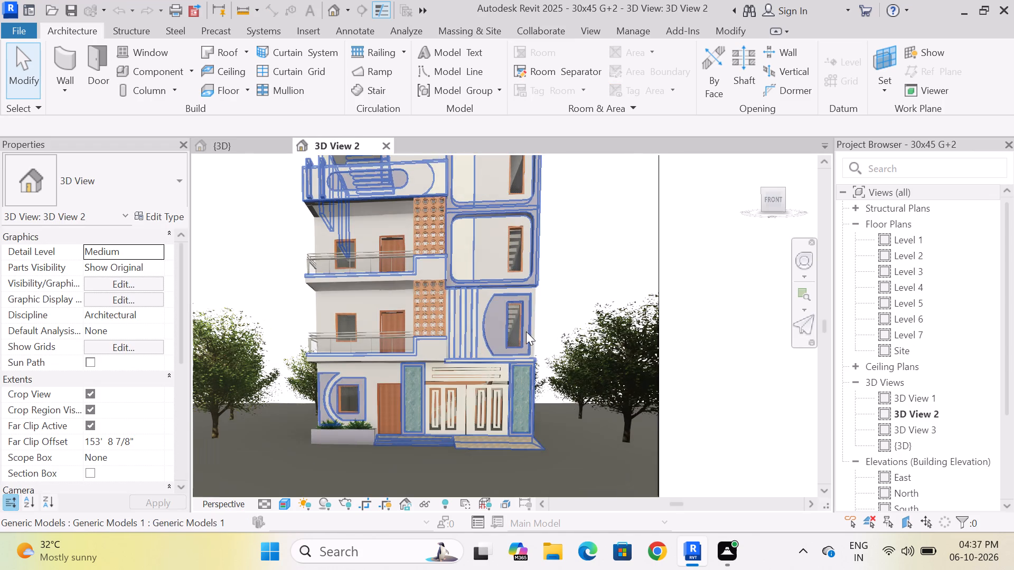
{"action": "scroll", "coordinate": [496, 317], "scroll_direction": "up", "scroll_amount": 1}
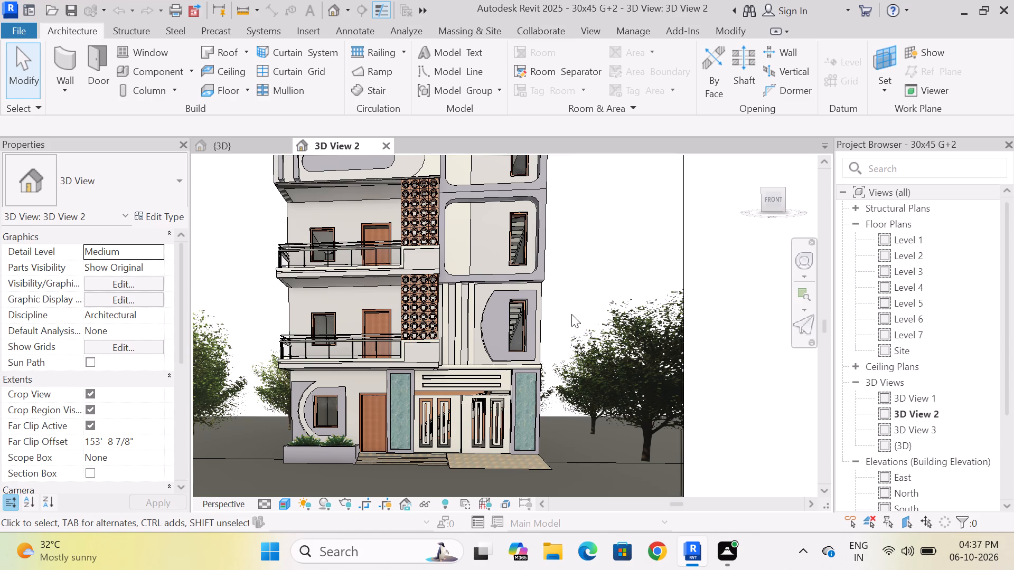
{"action": "scroll", "coordinate": [539, 325], "scroll_direction": "down", "scroll_amount": 3}
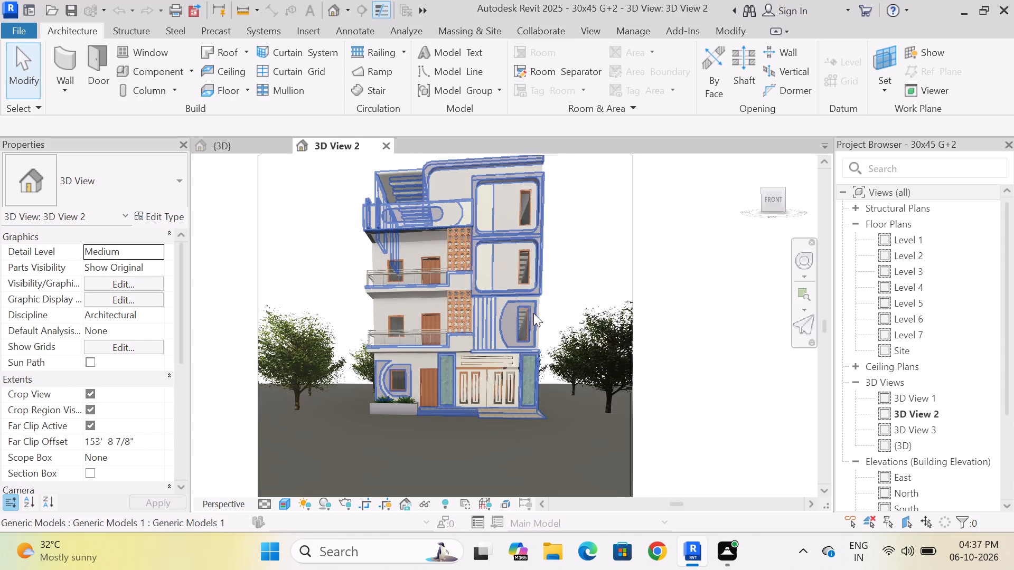
{"action": "scroll", "coordinate": [540, 245], "scroll_direction": "up", "scroll_amount": 2}
{"action": "scroll", "coordinate": [530, 311], "scroll_direction": "down", "scroll_amount": 3}
{"action": "scroll", "coordinate": [532, 207], "scroll_direction": "up", "scroll_amount": 2}
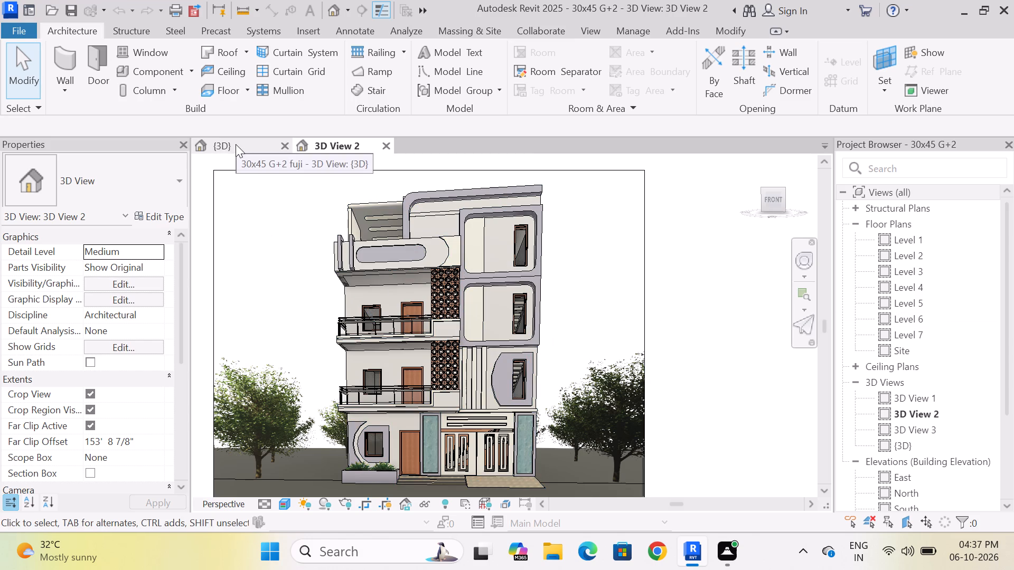
Orient the fuji model to the front and create an in-place component in the Generic Models category.
{"action": "left_click", "coordinate": [236, 144]}
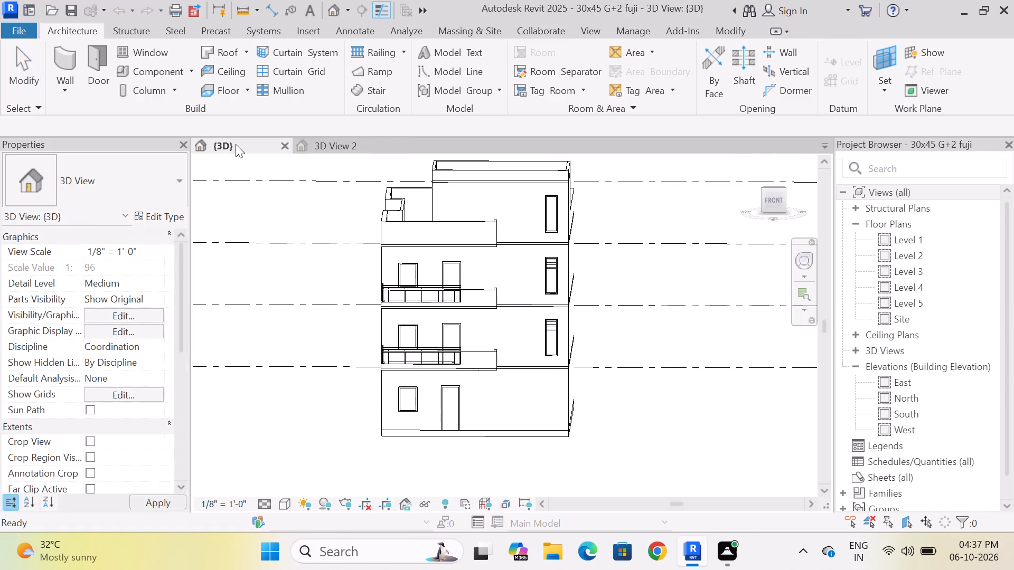
{"action": "left_click", "coordinate": [773, 196]}
{"action": "scroll", "coordinate": [519, 329], "scroll_direction": "up", "scroll_amount": 6}
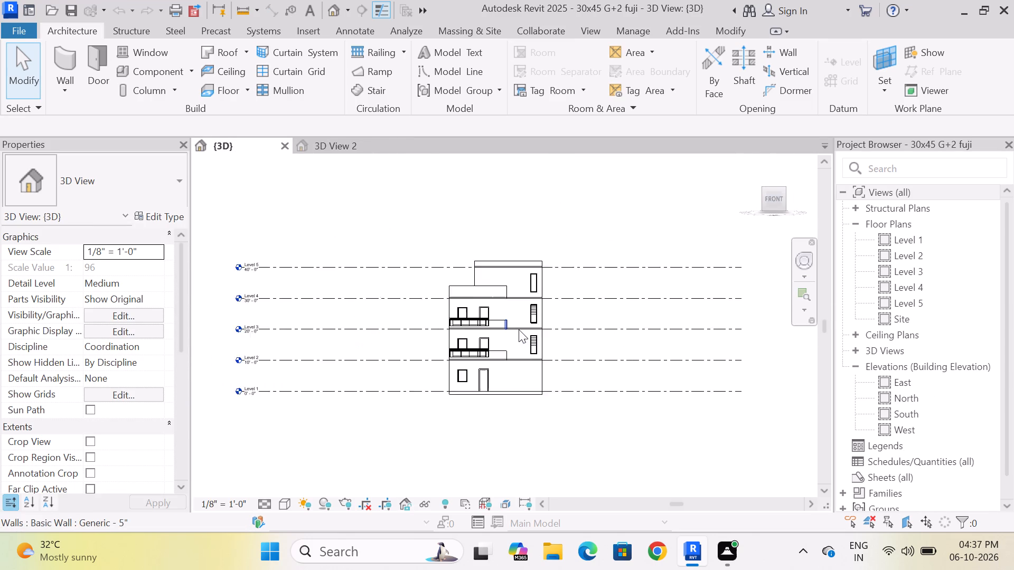
{"action": "scroll", "coordinate": [475, 342], "scroll_direction": "down", "scroll_amount": 2}
{"action": "scroll", "coordinate": [585, 346], "scroll_direction": "up", "scroll_amount": 5}
{"action": "scroll", "coordinate": [449, 322], "scroll_direction": "down", "scroll_amount": 3}
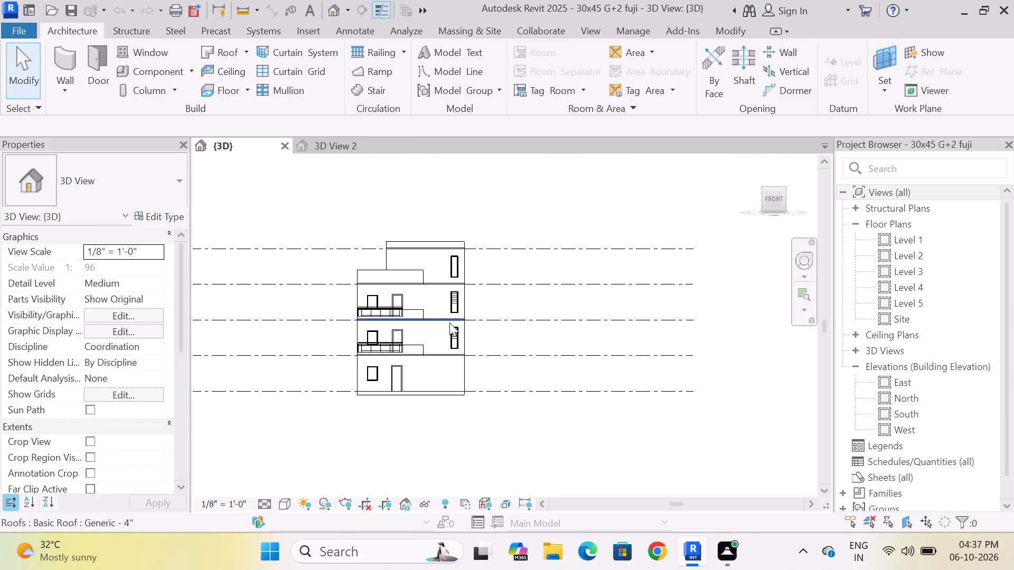
{"action": "scroll", "coordinate": [421, 337], "scroll_direction": "up", "scroll_amount": 3}
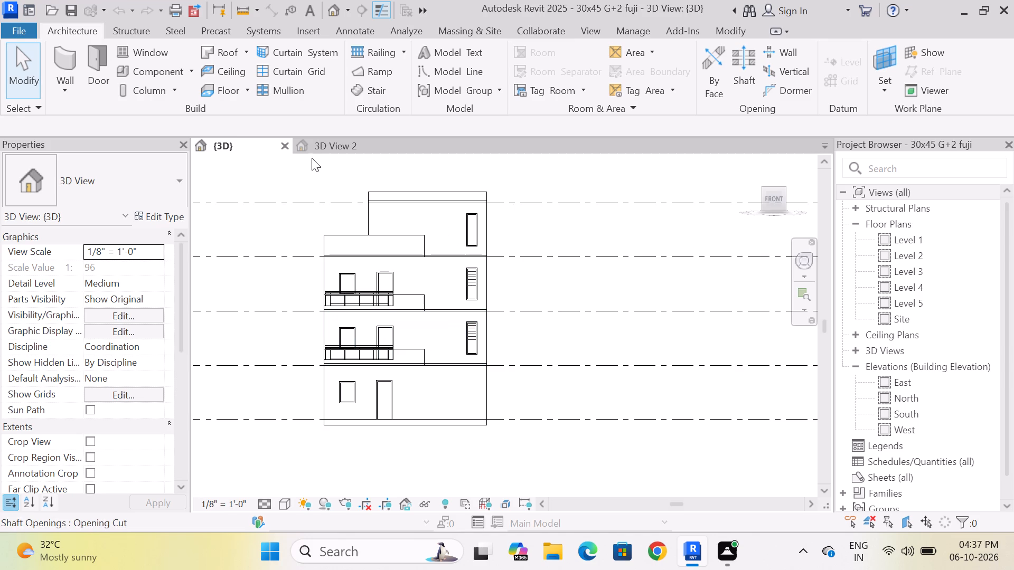
{"action": "left_click", "coordinate": [189, 73]}
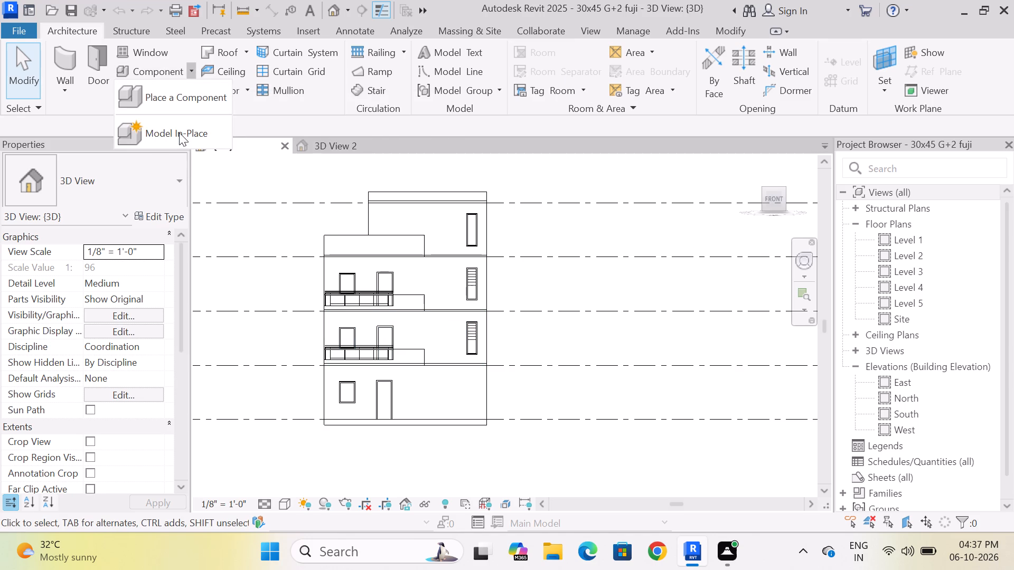
{"action": "left_click", "coordinate": [179, 132]}
{"action": "left_click", "coordinate": [564, 123]}
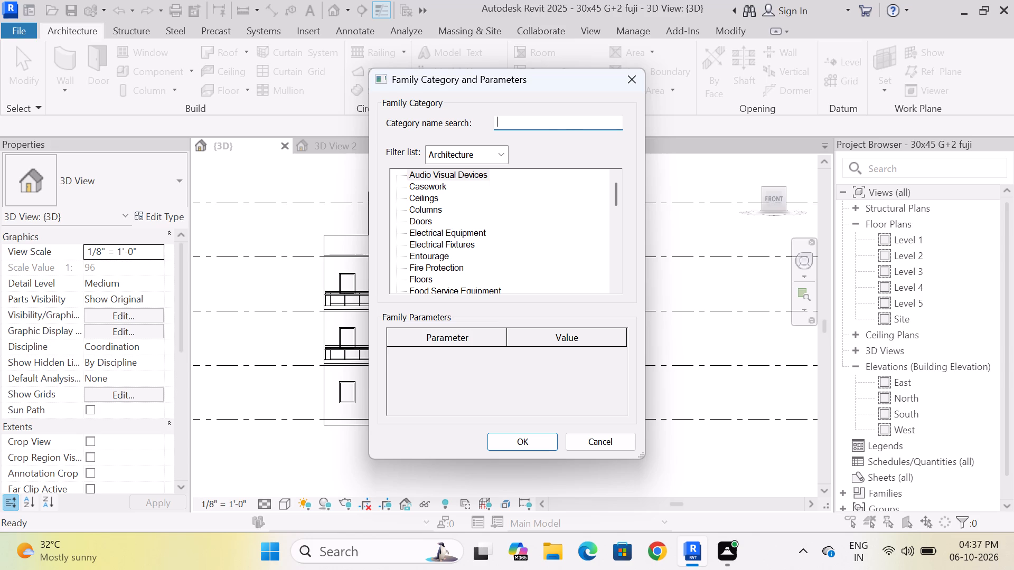
{"action": "key", "text": "g"}
{"action": "type", "text": "en"}
{"action": "left_click", "coordinate": [449, 173]}
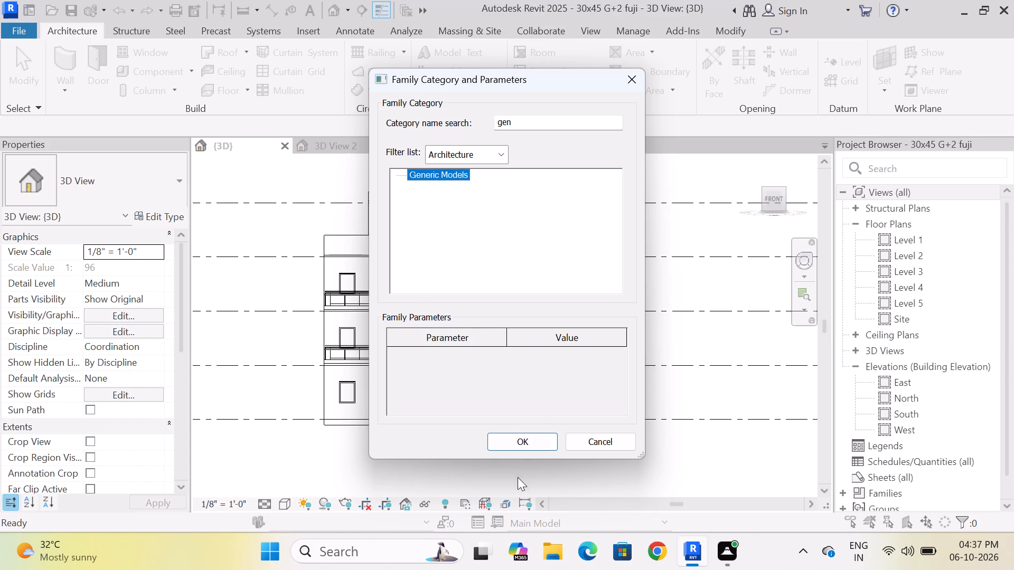
{"action": "left_click", "coordinate": [521, 442]}
{"action": "left_click", "coordinate": [501, 299]}
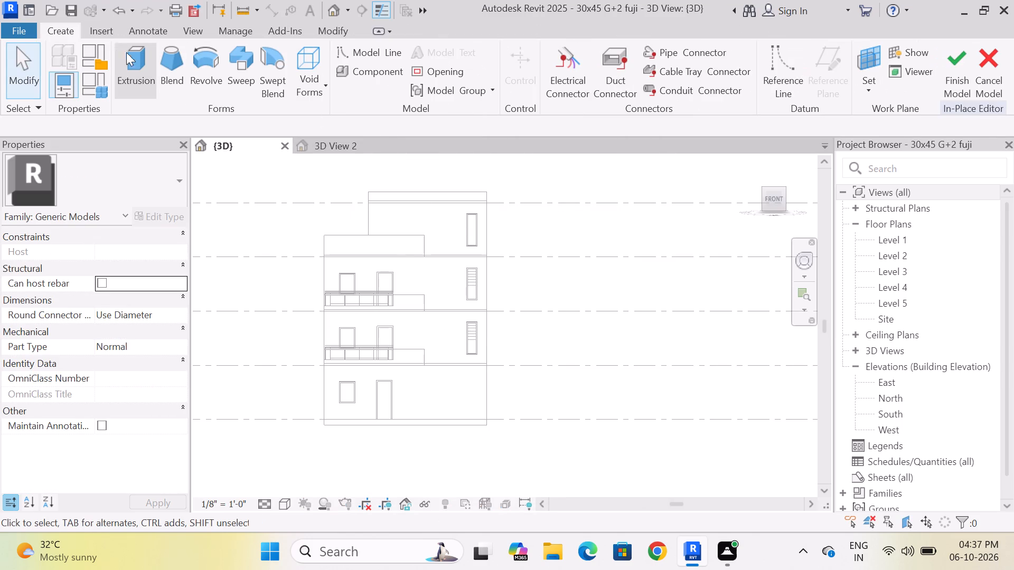
Begin an extrusion with the top-storey front wall face as its work plane and a depth of 6".
{"action": "left_click", "coordinate": [137, 69]}
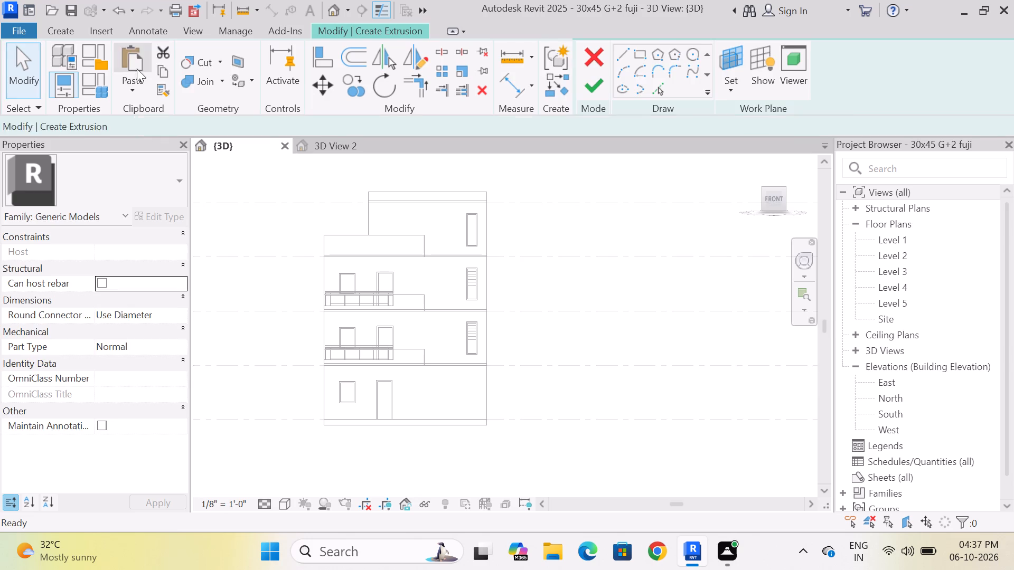
{"action": "left_click", "coordinate": [828, 69]}
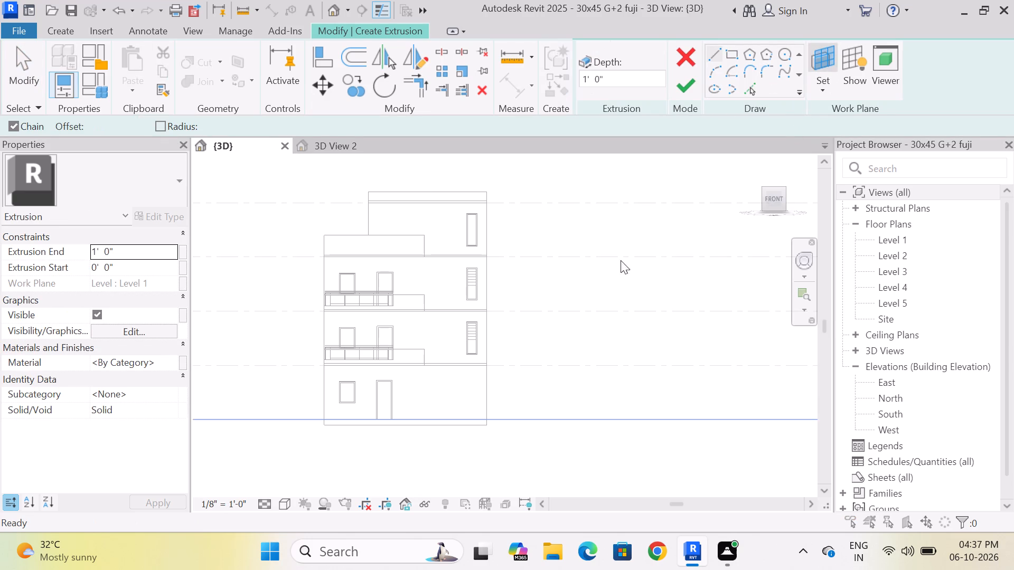
{"action": "left_click", "coordinate": [380, 288]}
{"action": "left_click", "coordinate": [457, 361]}
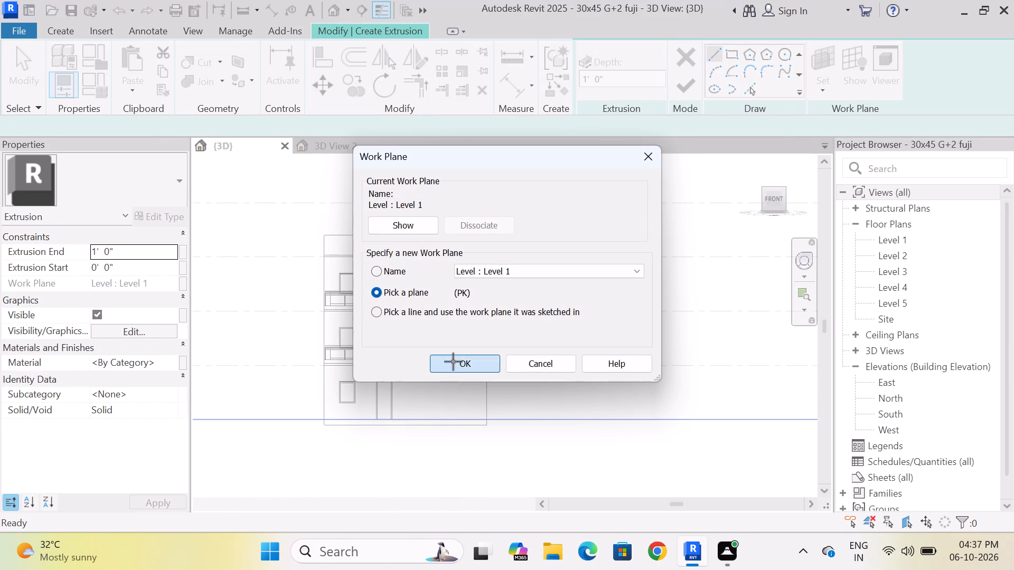
{"action": "left_click", "coordinate": [450, 240]}
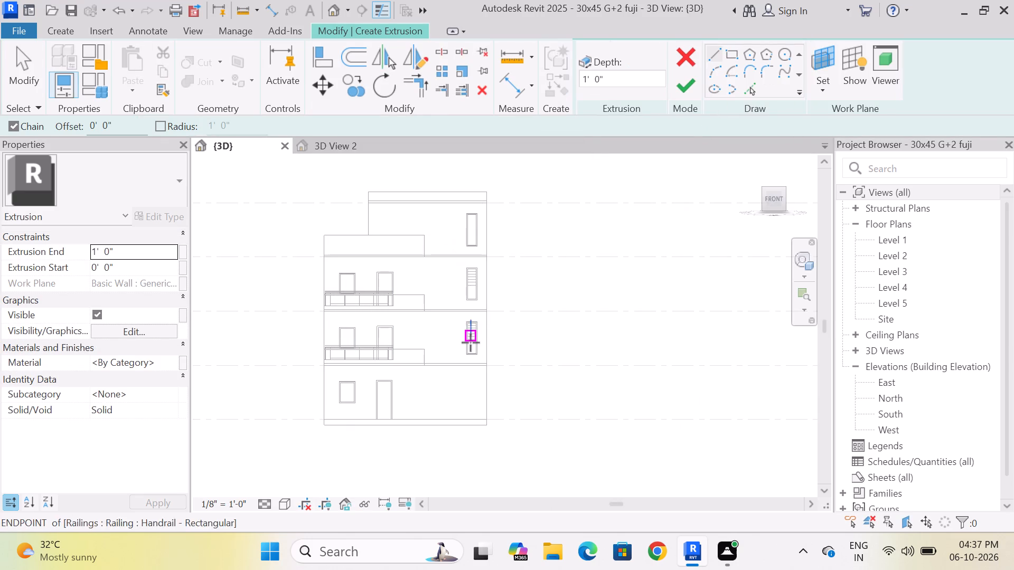
{"action": "scroll", "coordinate": [452, 340], "scroll_direction": "up", "scroll_amount": 2}
{"action": "scroll", "coordinate": [478, 345], "scroll_direction": "down", "scroll_amount": 1}
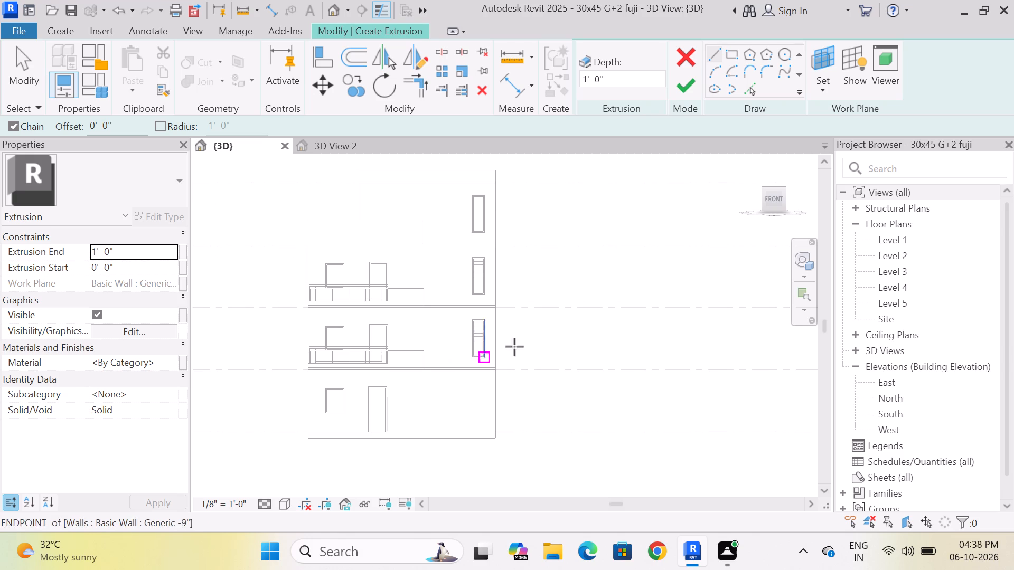
{"action": "left_click", "coordinate": [646, 79]}
{"action": "key", "text": "BackSpace"}
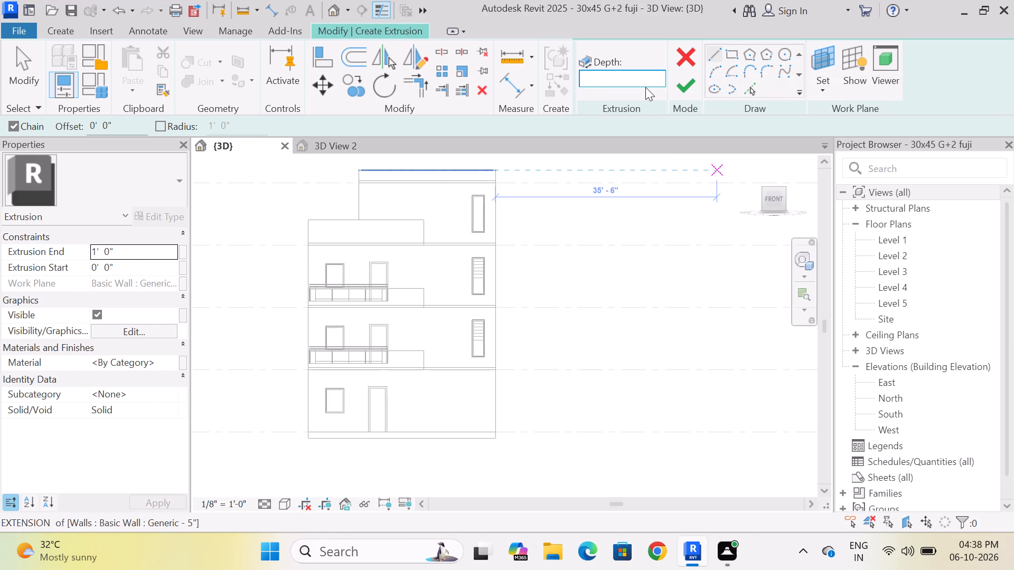
{"action": "type", "text": "6\""}
{"action": "key", "text": "Return"}
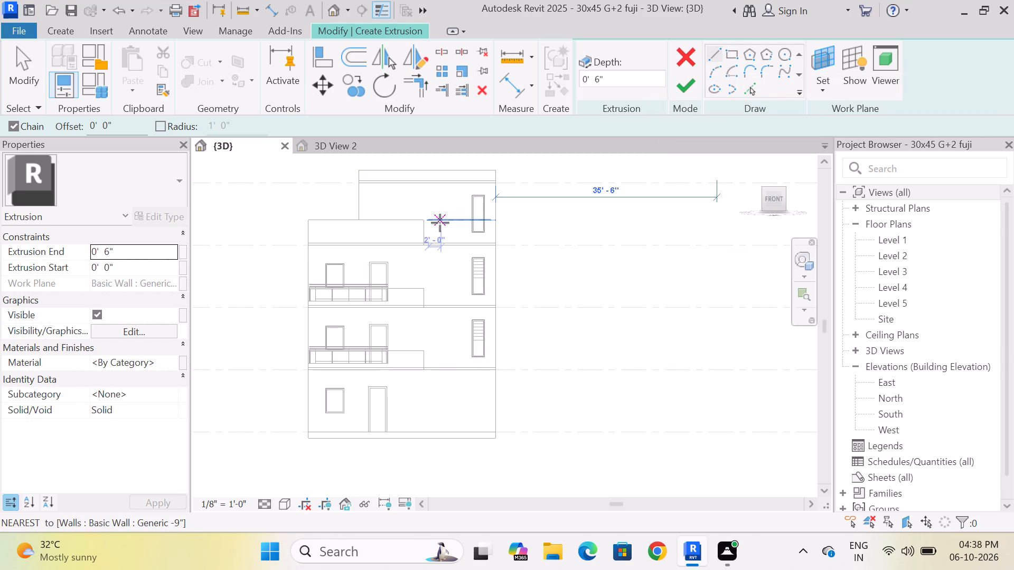
Check the reference facade and sketch an 11'-6" by 10'-0" rectangle around the top-storey window, between Levels 5 and 4.
{"action": "scroll", "coordinate": [440, 223], "scroll_direction": "up", "scroll_amount": 2}
{"action": "scroll", "coordinate": [469, 310], "scroll_direction": "down", "scroll_amount": 3}
{"action": "scroll", "coordinate": [431, 201], "scroll_direction": "up", "scroll_amount": 3}
{"action": "scroll", "coordinate": [510, 252], "scroll_direction": "down", "scroll_amount": 1}
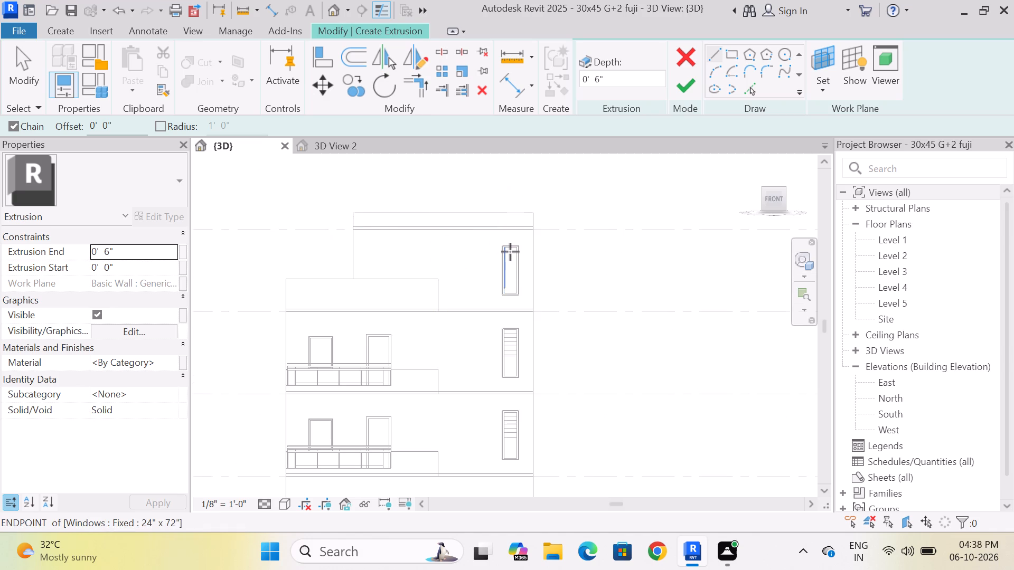
{"action": "left_click", "coordinate": [334, 146]}
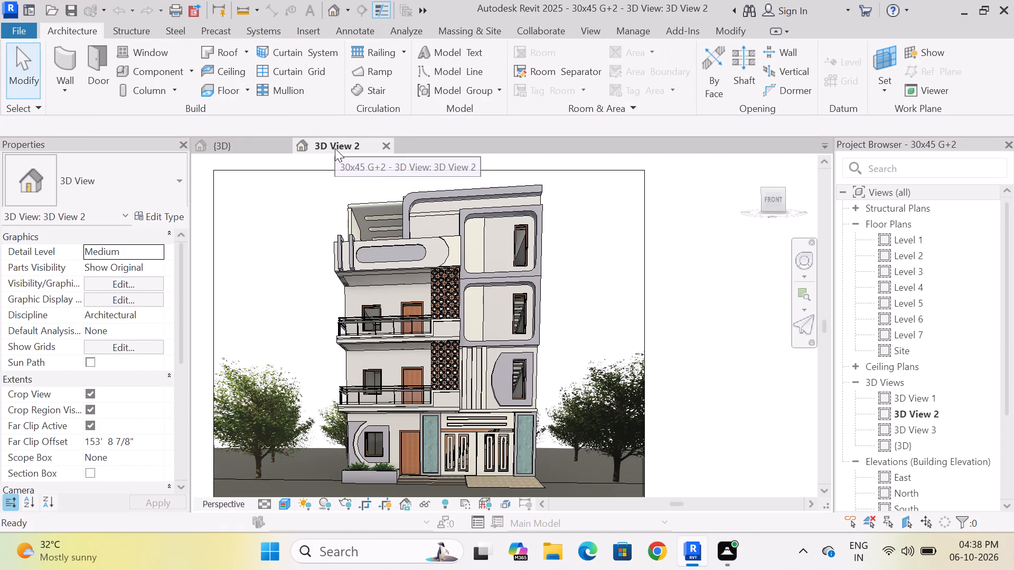
{"action": "left_click", "coordinate": [262, 141]}
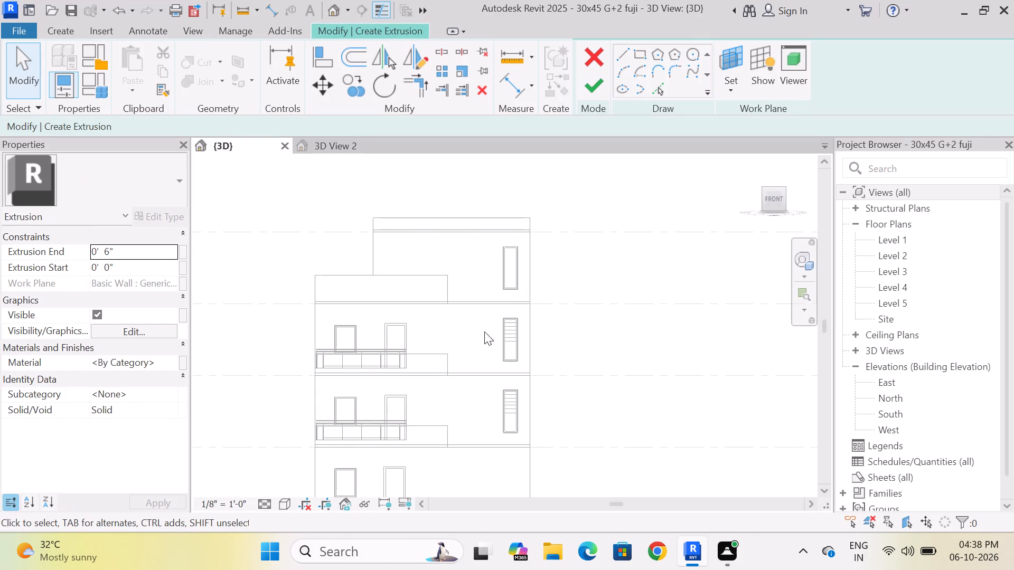
{"action": "left_click", "coordinate": [635, 50]}
{"action": "scroll", "coordinate": [525, 227], "scroll_direction": "up", "scroll_amount": 2}
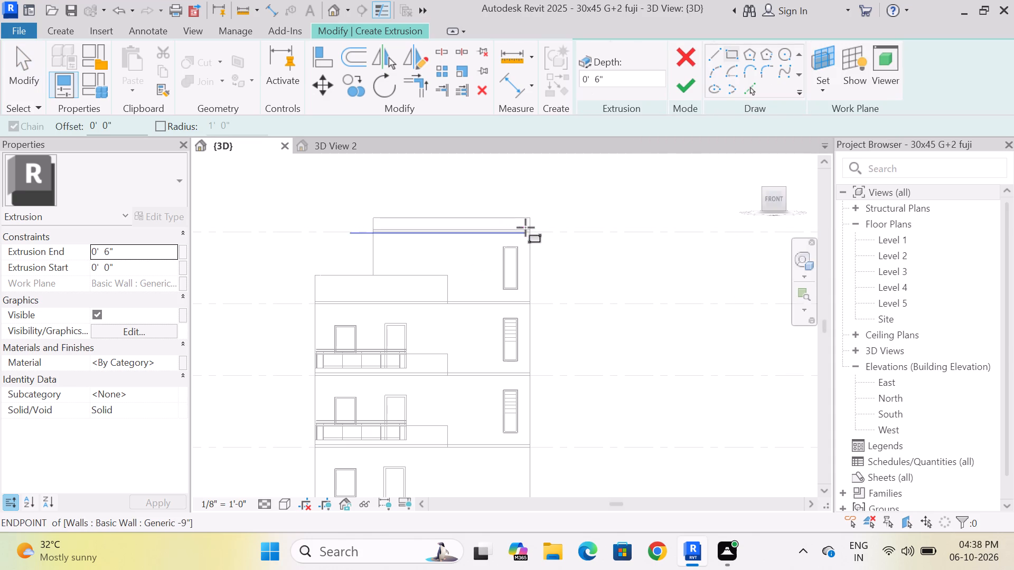
{"action": "scroll", "coordinate": [529, 237], "scroll_direction": "up", "scroll_amount": 3}
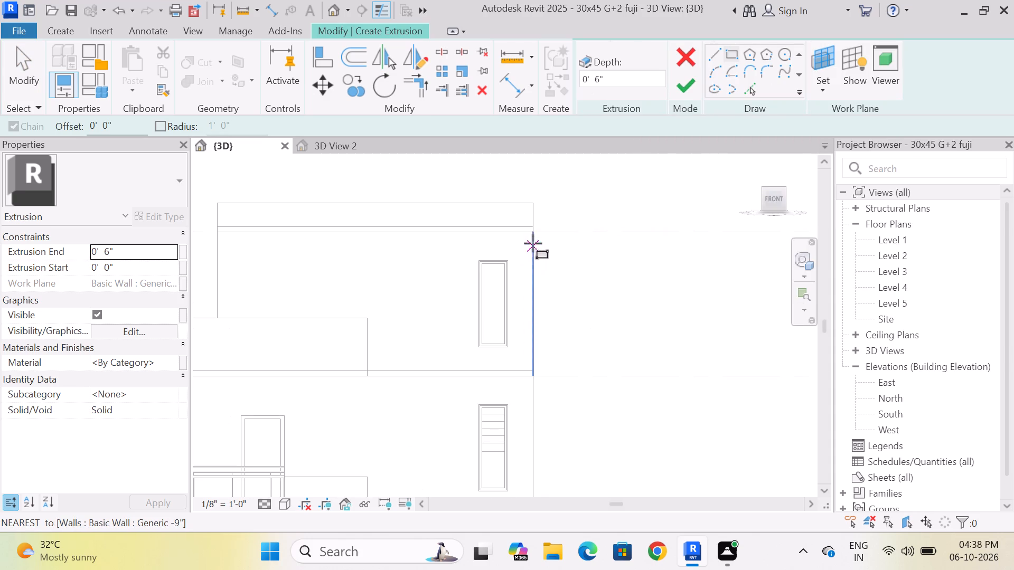
{"action": "left_click", "coordinate": [533, 232]}
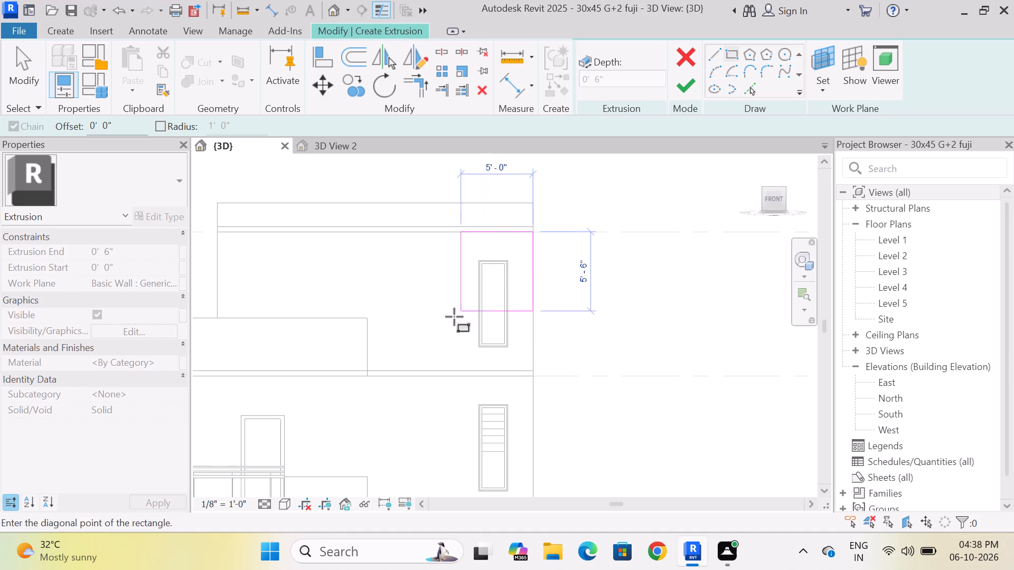
{"action": "left_click", "coordinate": [367, 375]}
{"action": "scroll", "coordinate": [432, 317], "scroll_direction": "down", "scroll_amount": 2}
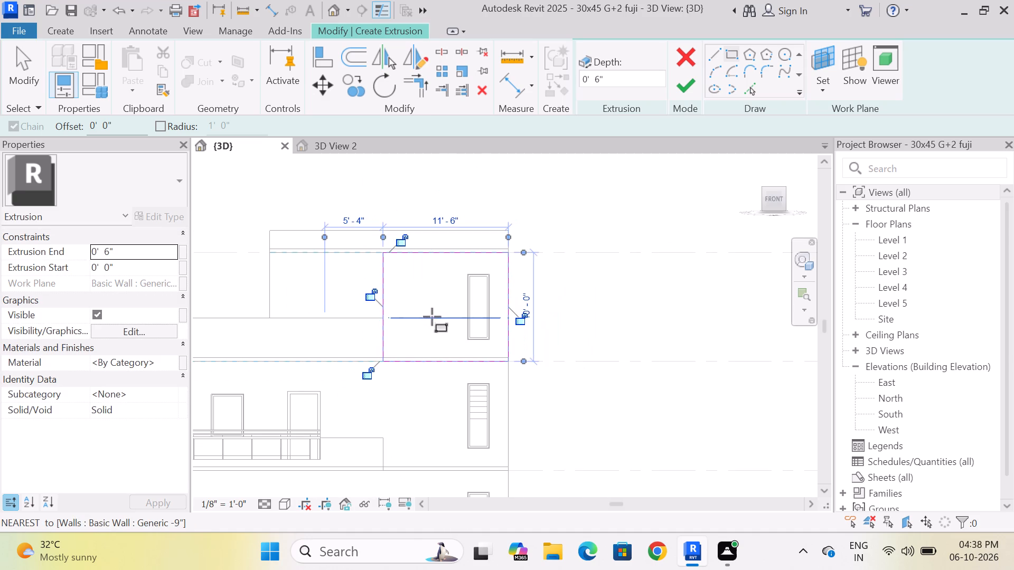
{"action": "key", "text": "Escape"}
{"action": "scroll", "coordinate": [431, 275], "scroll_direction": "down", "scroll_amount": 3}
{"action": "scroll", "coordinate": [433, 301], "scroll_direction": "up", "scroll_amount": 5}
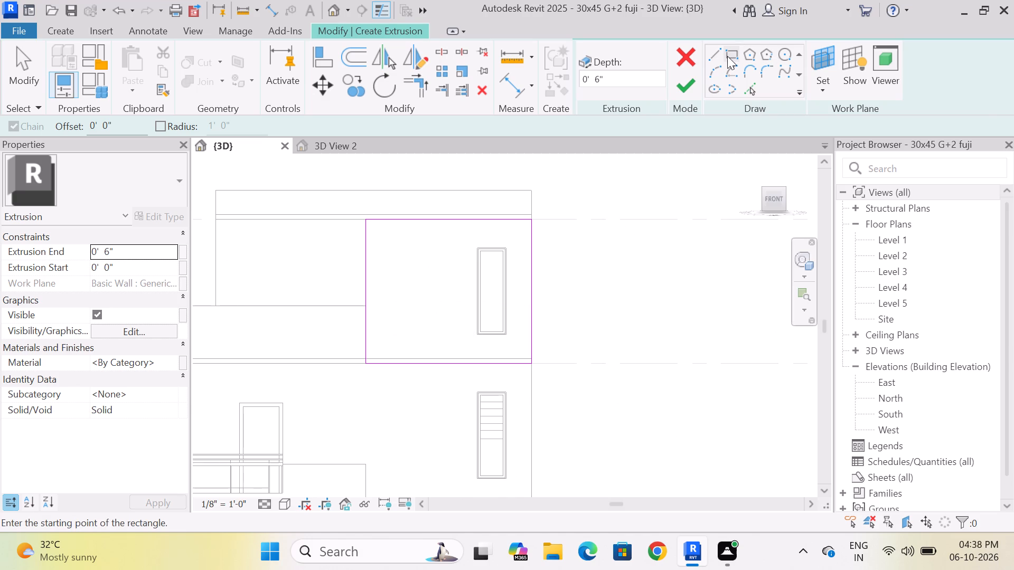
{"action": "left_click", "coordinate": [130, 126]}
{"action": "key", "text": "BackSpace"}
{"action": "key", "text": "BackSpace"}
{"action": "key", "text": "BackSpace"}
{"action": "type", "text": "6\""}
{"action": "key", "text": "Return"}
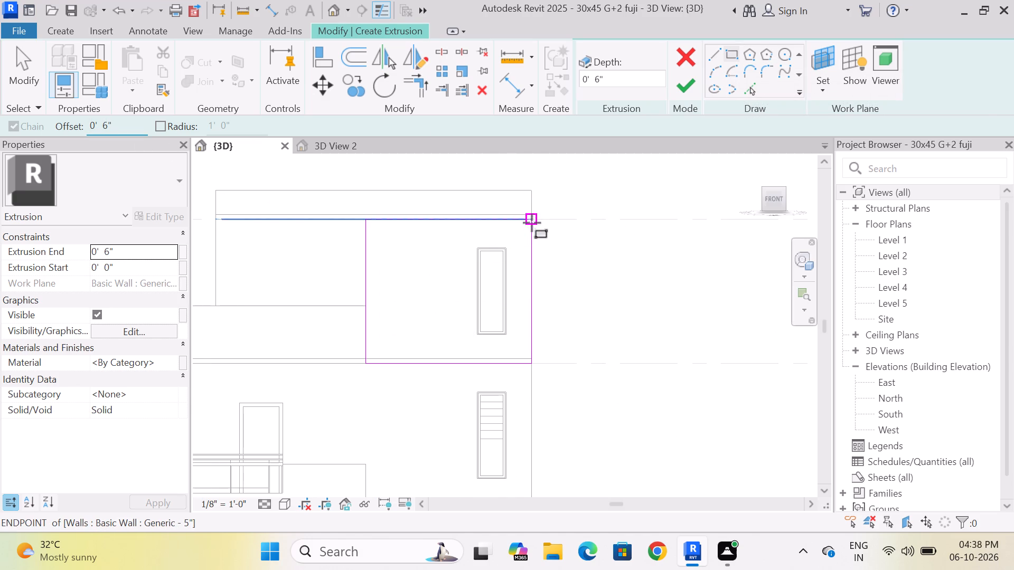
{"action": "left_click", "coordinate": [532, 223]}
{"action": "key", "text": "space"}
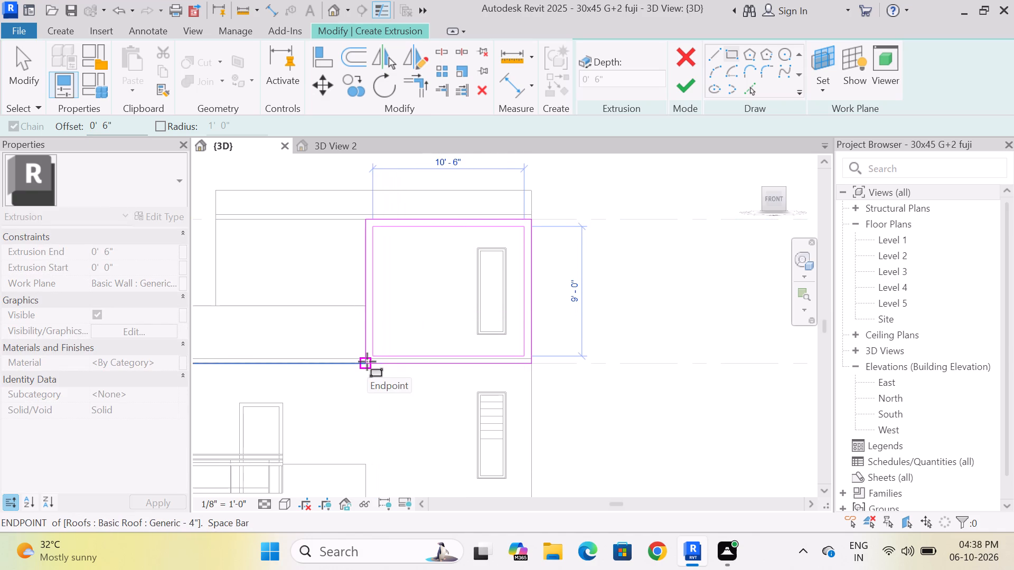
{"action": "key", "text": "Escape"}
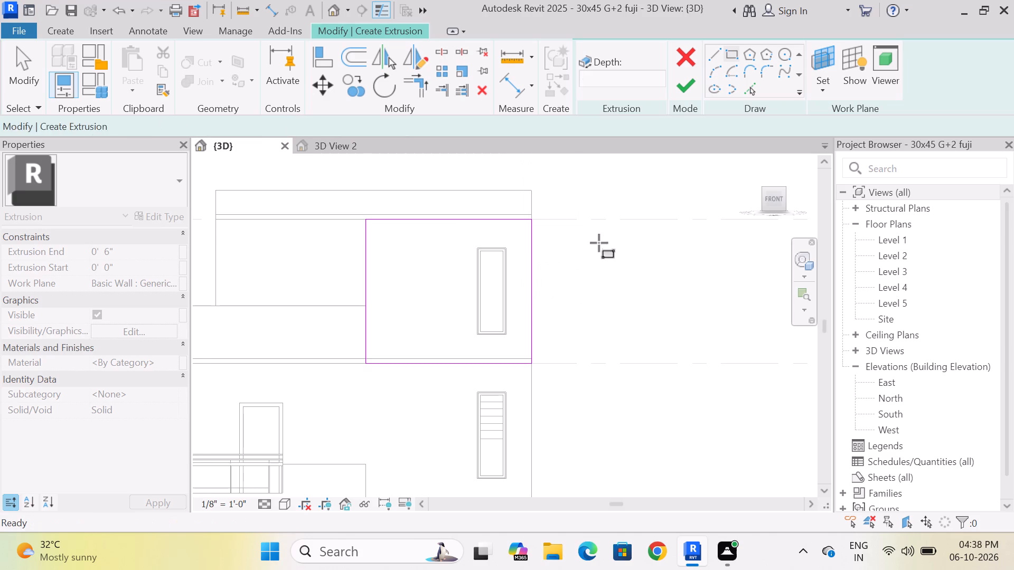
Sketch an inner rectangle offset 1'-0" inside the outer one, measuring 9'-6" by 8'-0", around the top-storey window.
{"action": "left_click", "coordinate": [125, 125]}
{"action": "key", "text": "BackSpace"}
{"action": "key", "text": "BackSpace"}
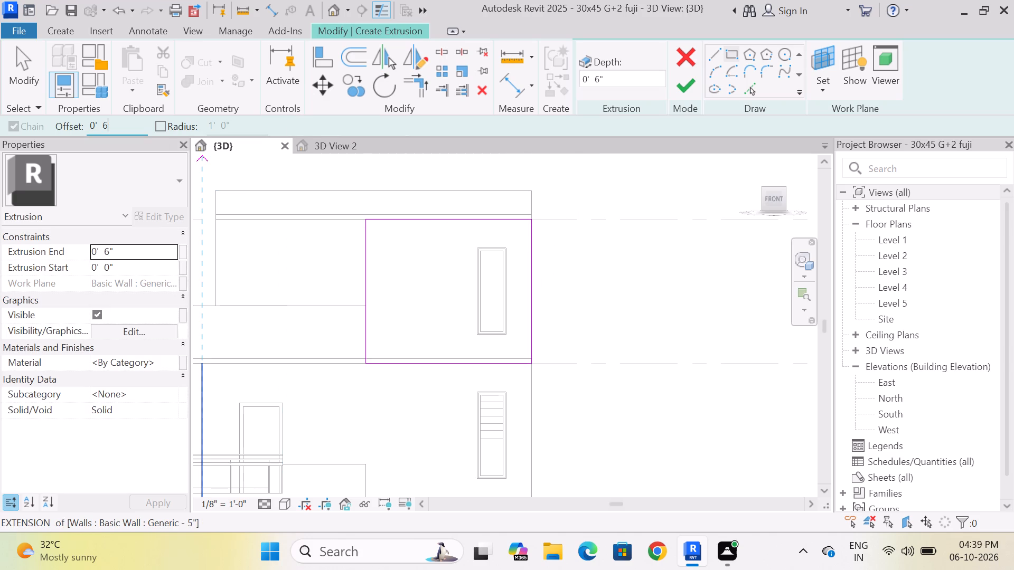
{"action": "key", "text": "BackSpace"}
{"action": "type", "text": "1'"}
{"action": "key", "text": "Return"}
{"action": "left_click_drag", "start_coordinate": [629, 198], "coordinate": [622, 205]}
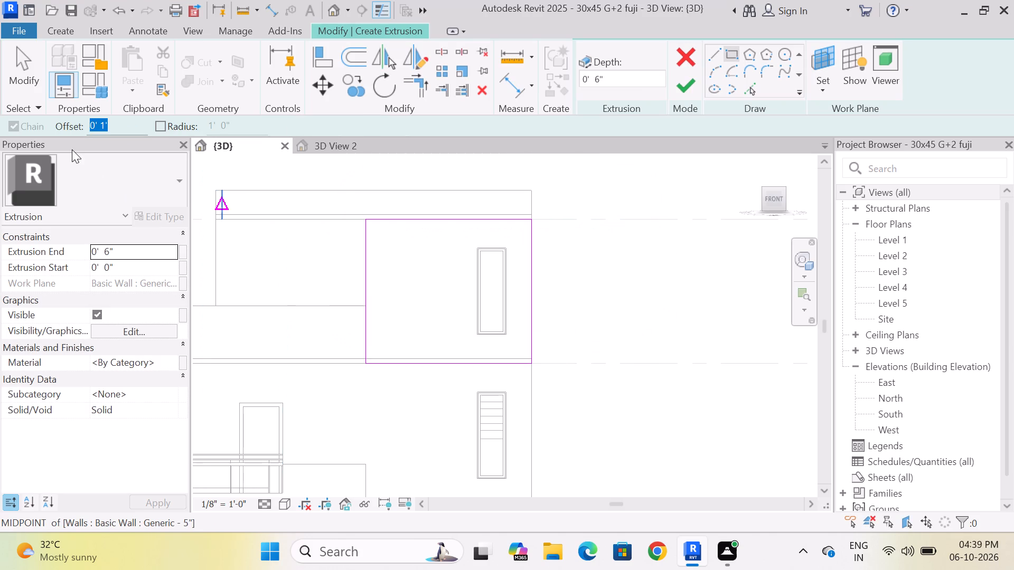
{"action": "key", "text": "BackSpace"}
{"action": "key", "text": "1"}
{"action": "key", "text": "apostrophe"}
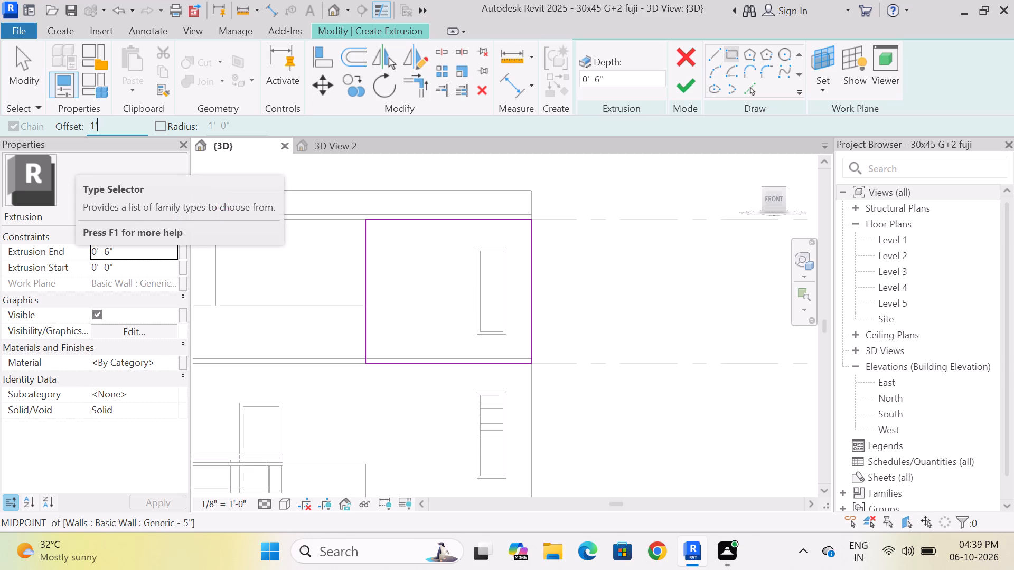
{"action": "key", "text": "Return"}
{"action": "left_click_drag", "start_coordinate": [533, 221], "coordinate": [531, 226]}
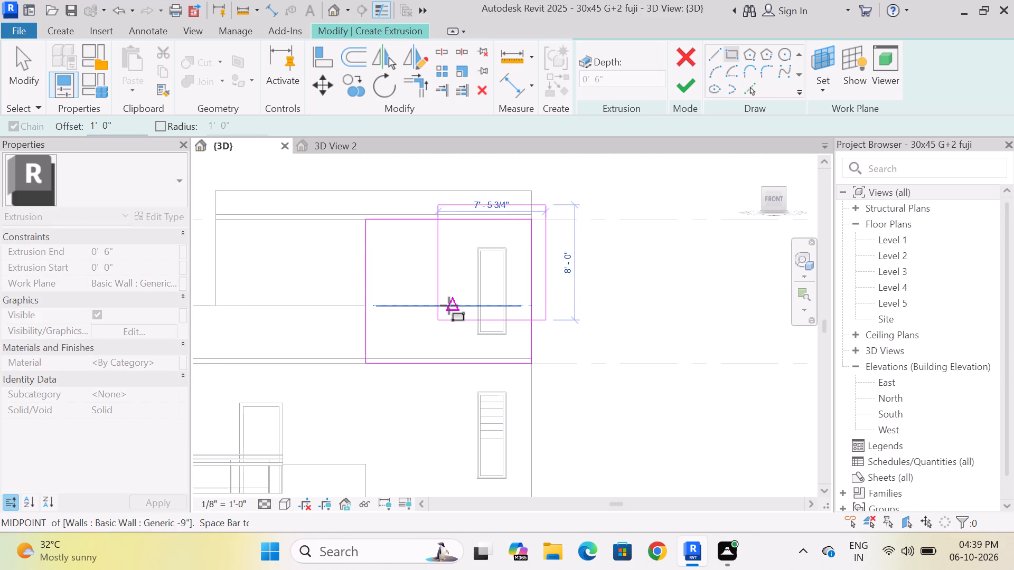
{"action": "key", "text": "space"}
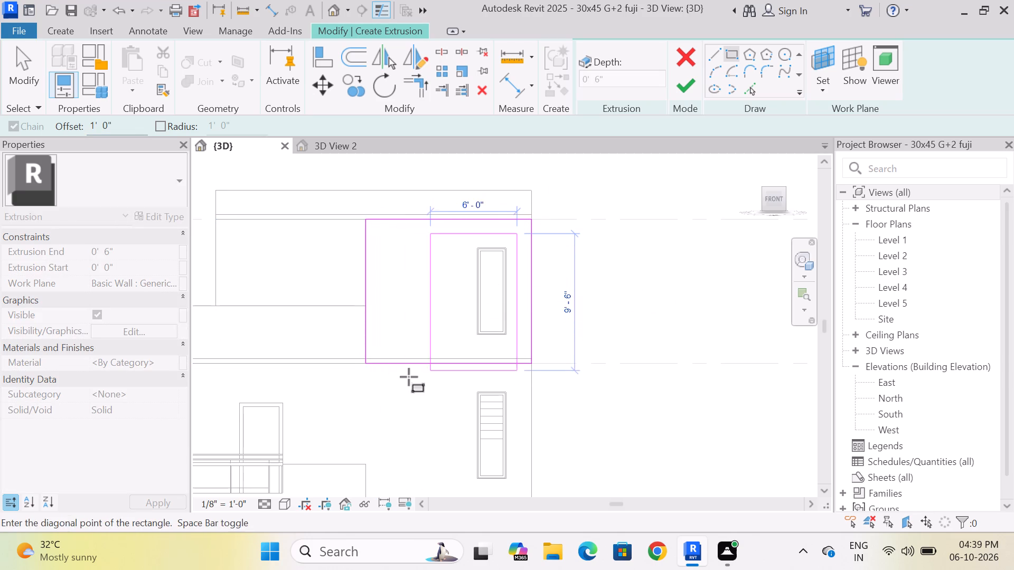
{"action": "left_click", "coordinate": [365, 363]}
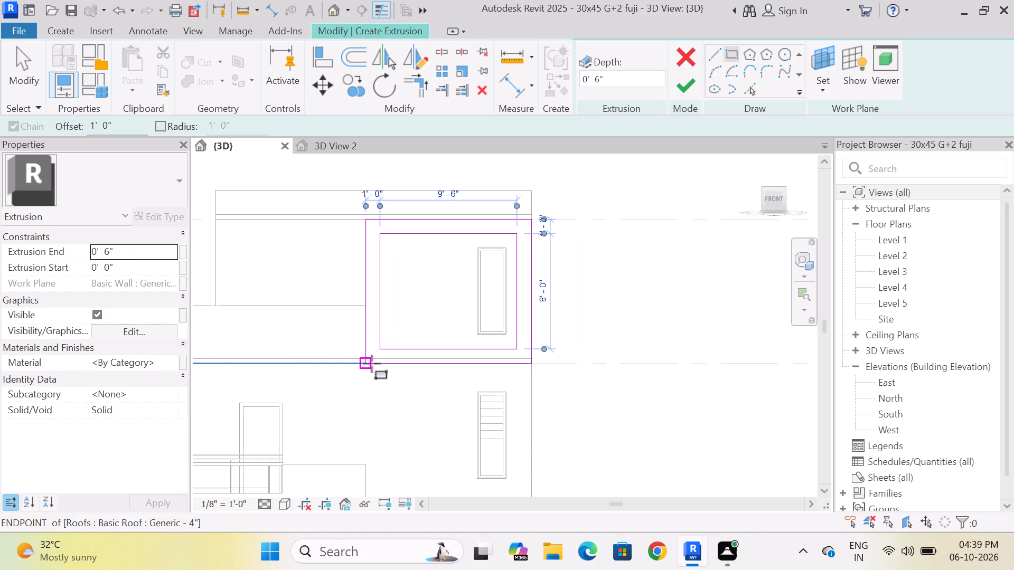
{"action": "key", "text": "Escape"}
{"action": "scroll", "coordinate": [491, 301], "scroll_direction": "down", "scroll_amount": 3}
{"action": "scroll", "coordinate": [485, 316], "scroll_direction": "up", "scroll_amount": 2}
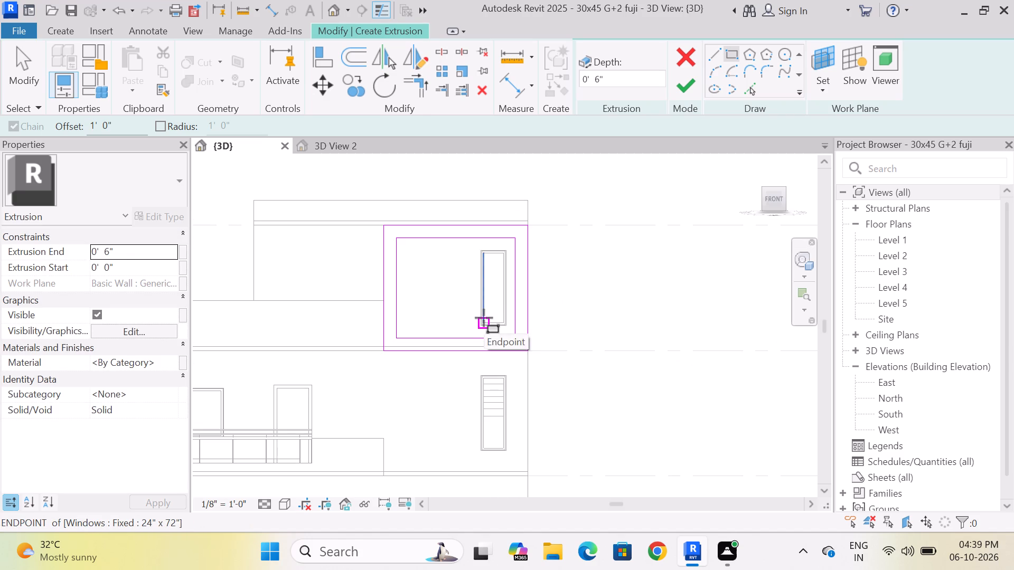
{"action": "key", "text": "Escape"}
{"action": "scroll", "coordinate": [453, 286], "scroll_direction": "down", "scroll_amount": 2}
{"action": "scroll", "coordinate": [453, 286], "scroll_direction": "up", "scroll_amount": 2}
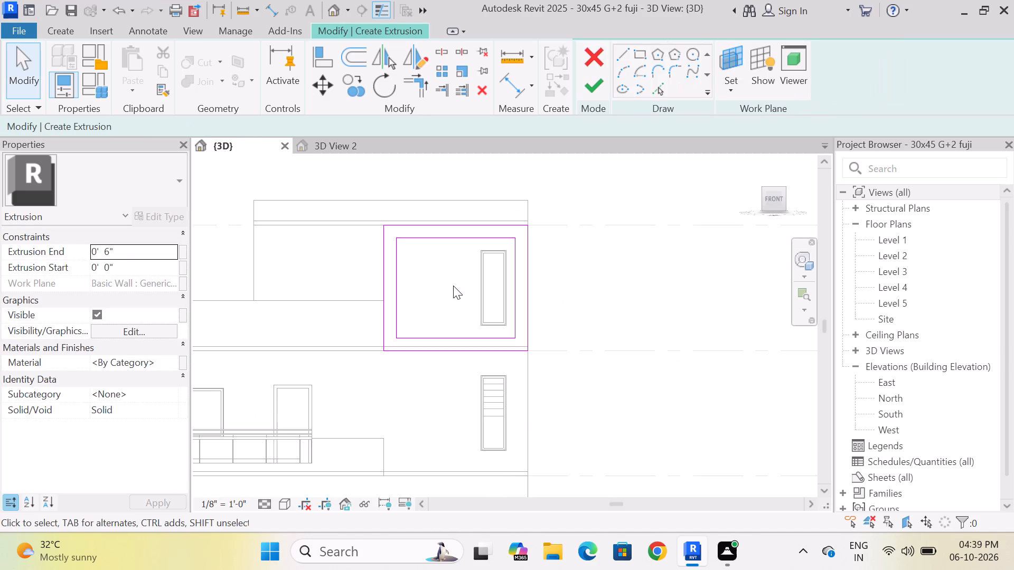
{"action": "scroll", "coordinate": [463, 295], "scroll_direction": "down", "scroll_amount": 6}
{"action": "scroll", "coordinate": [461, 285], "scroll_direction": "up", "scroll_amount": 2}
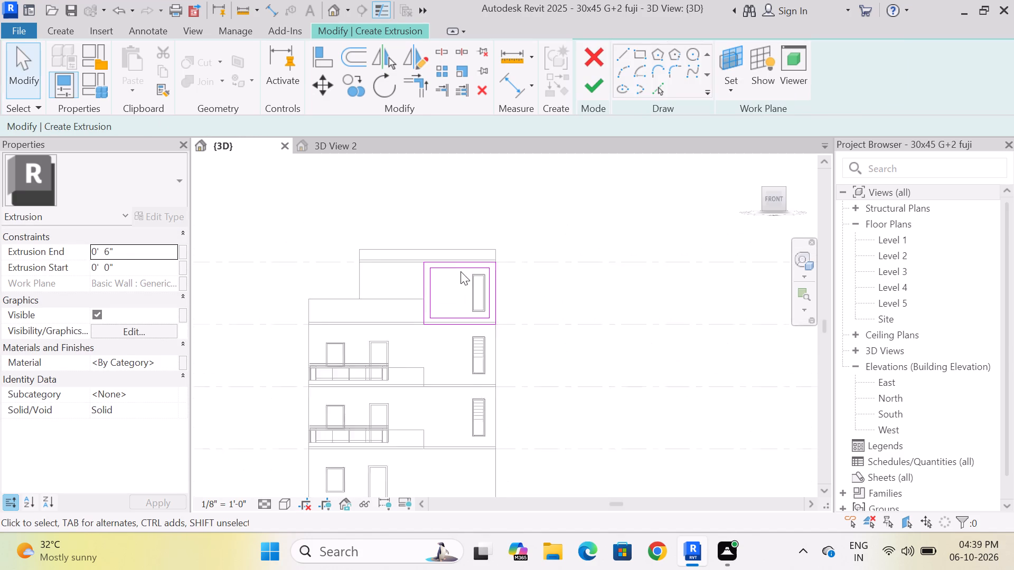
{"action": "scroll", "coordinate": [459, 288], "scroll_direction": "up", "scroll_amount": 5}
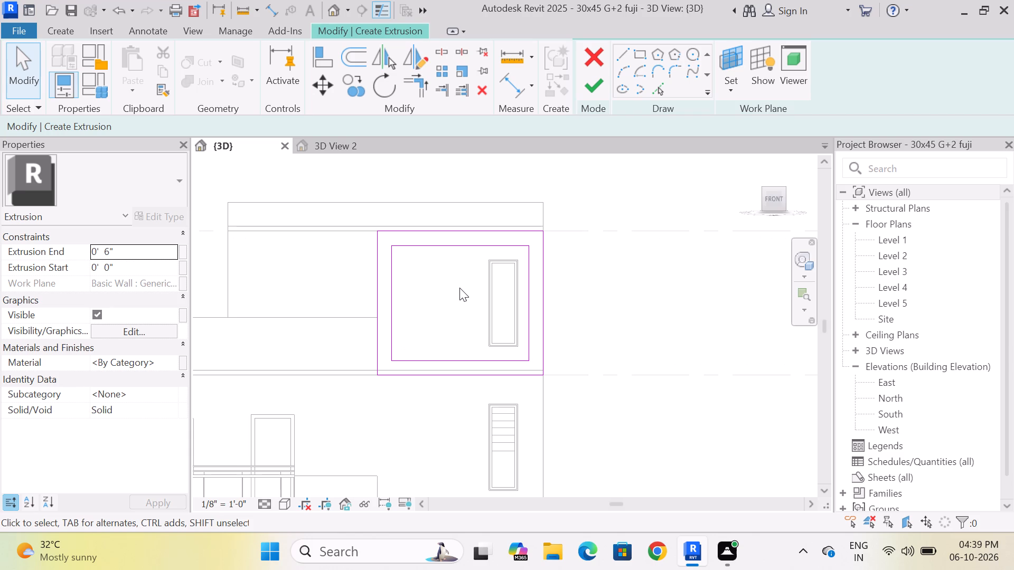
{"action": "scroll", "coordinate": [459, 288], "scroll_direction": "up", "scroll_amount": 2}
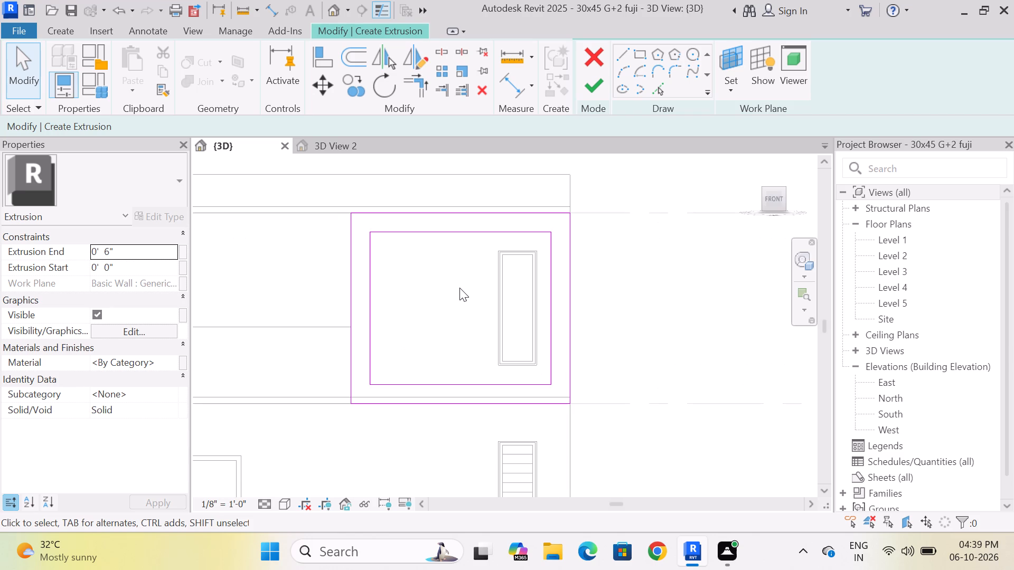
Sketch a vertical line from the outer rectangle's top edge, 1' from its upper-left corner, down to the inner rectangle's upper-left corner.
{"action": "left_click", "coordinate": [626, 54]}
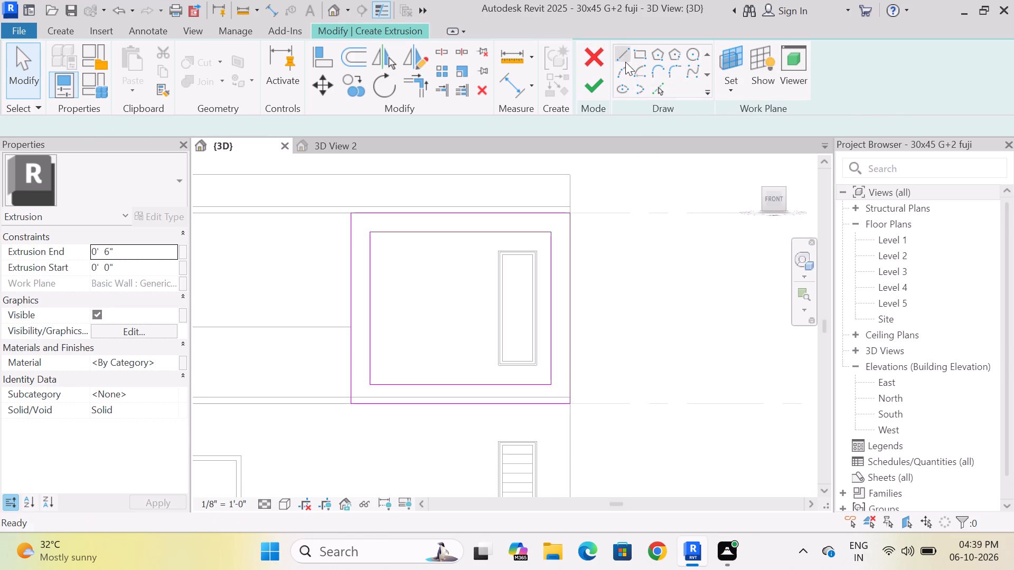
{"action": "scroll", "coordinate": [565, 214], "scroll_direction": "up", "scroll_amount": 6}
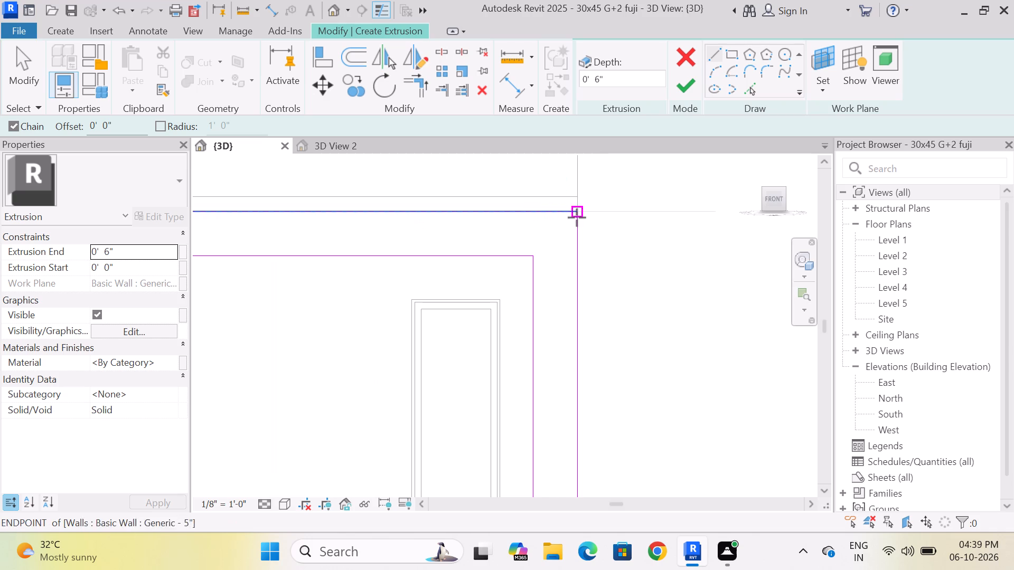
{"action": "scroll", "coordinate": [561, 241], "scroll_direction": "down", "scroll_amount": 8}
{"action": "scroll", "coordinate": [566, 223], "scroll_direction": "up", "scroll_amount": 2}
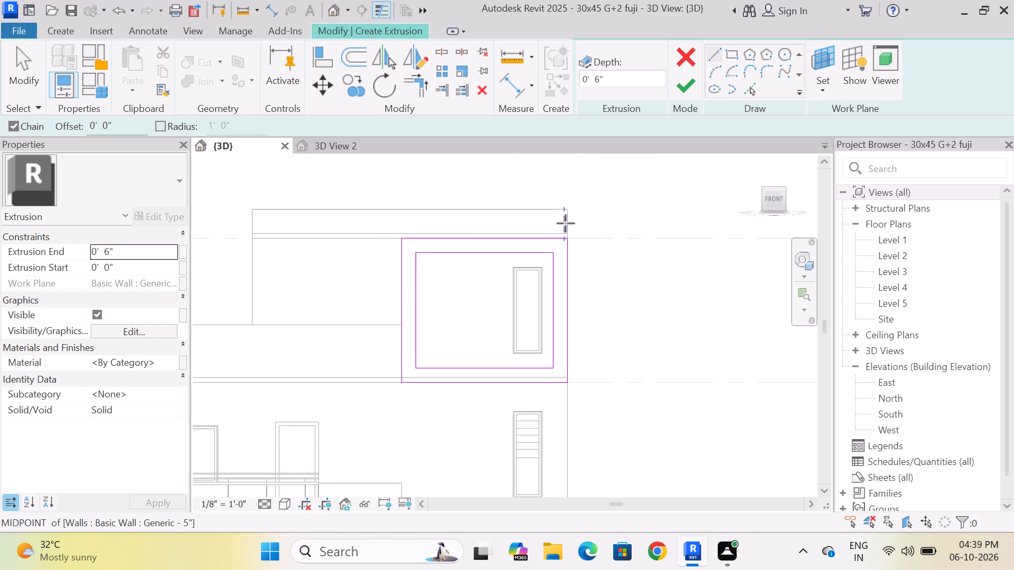
{"action": "scroll", "coordinate": [566, 223], "scroll_direction": "up", "scroll_amount": 3}
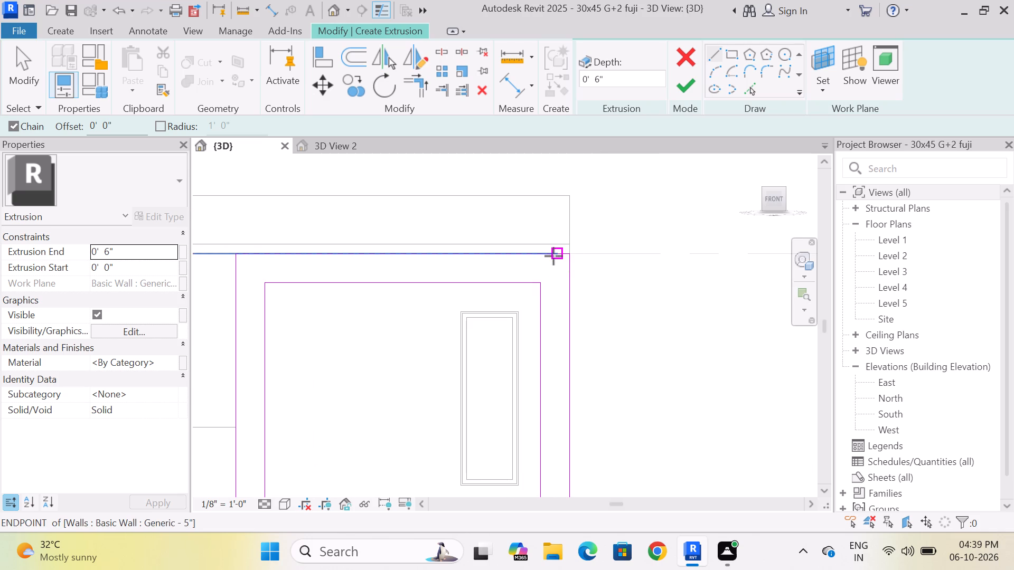
{"action": "scroll", "coordinate": [561, 256], "scroll_direction": "down", "scroll_amount": 5}
{"action": "scroll", "coordinate": [395, 260], "scroll_direction": "up", "scroll_amount": 6}
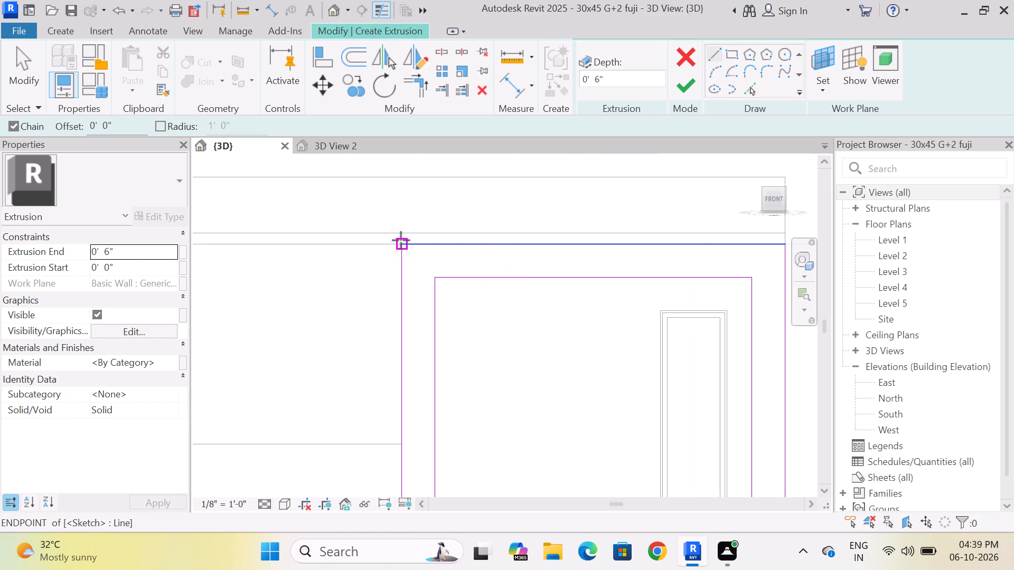
{"action": "scroll", "coordinate": [416, 242], "scroll_direction": "down", "scroll_amount": 6}
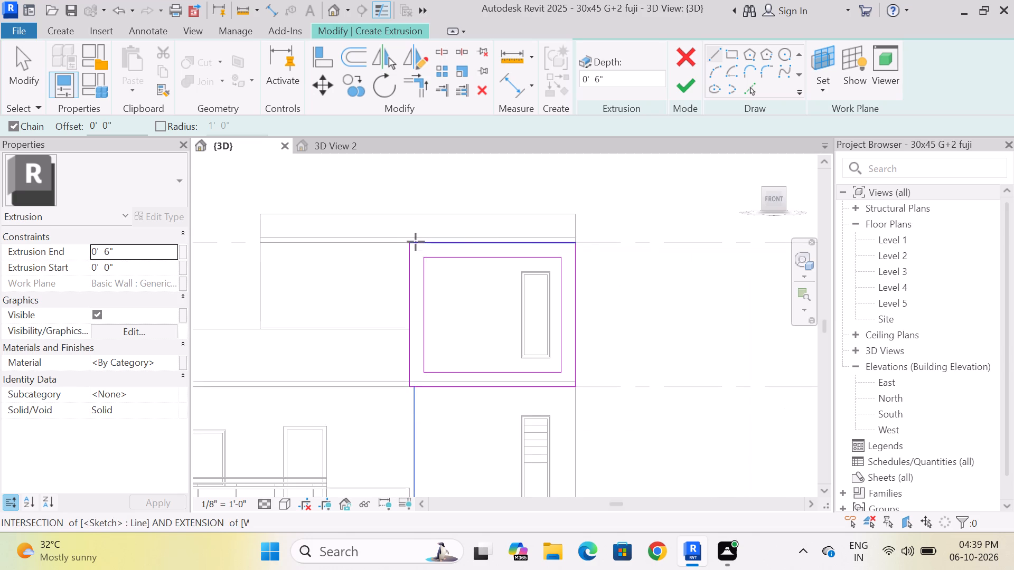
{"action": "scroll", "coordinate": [414, 247], "scroll_direction": "up", "scroll_amount": 3}
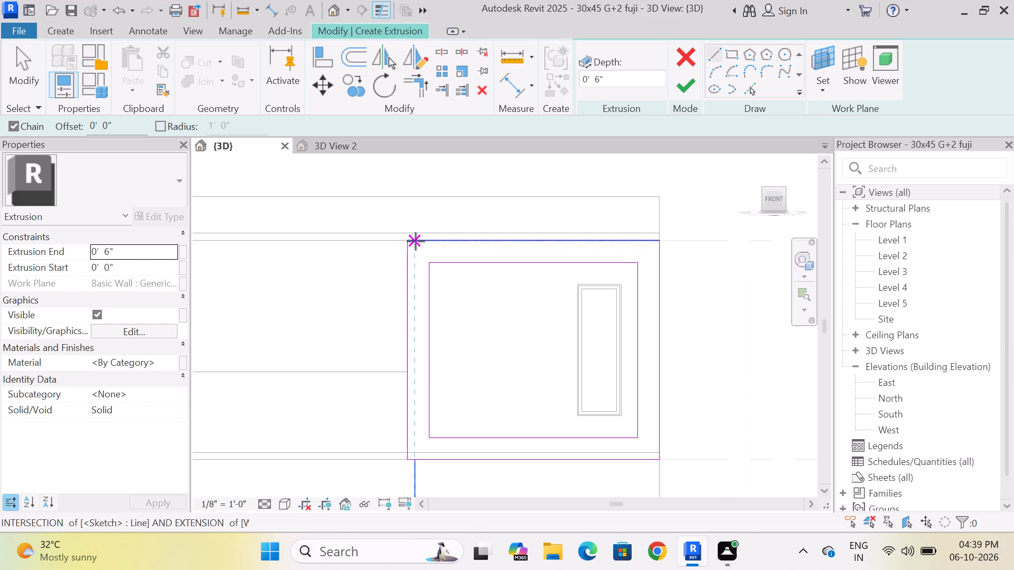
{"action": "scroll", "coordinate": [415, 241], "scroll_direction": "down", "scroll_amount": 3}
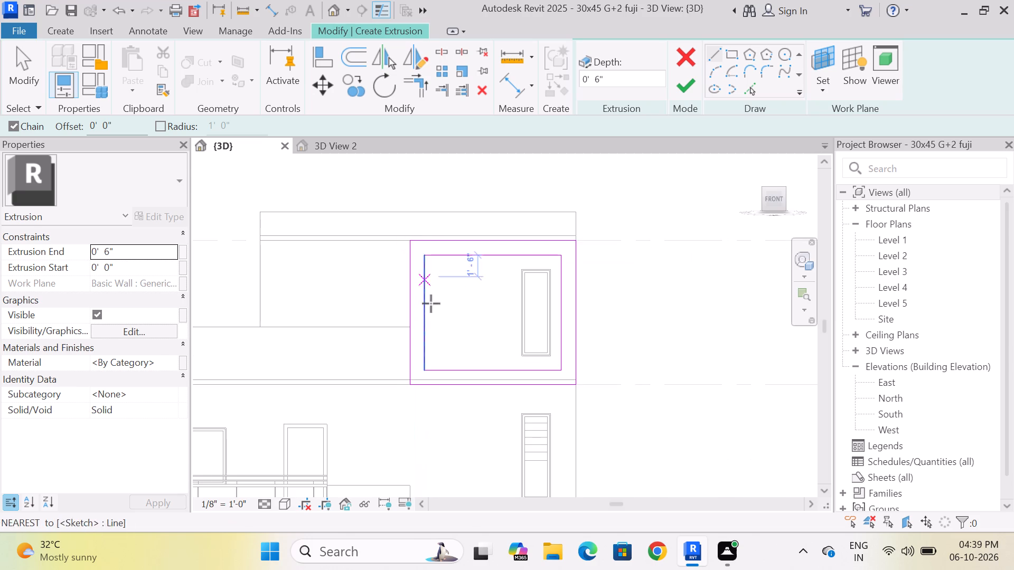
{"action": "scroll", "coordinate": [422, 344], "scroll_direction": "up", "scroll_amount": 3}
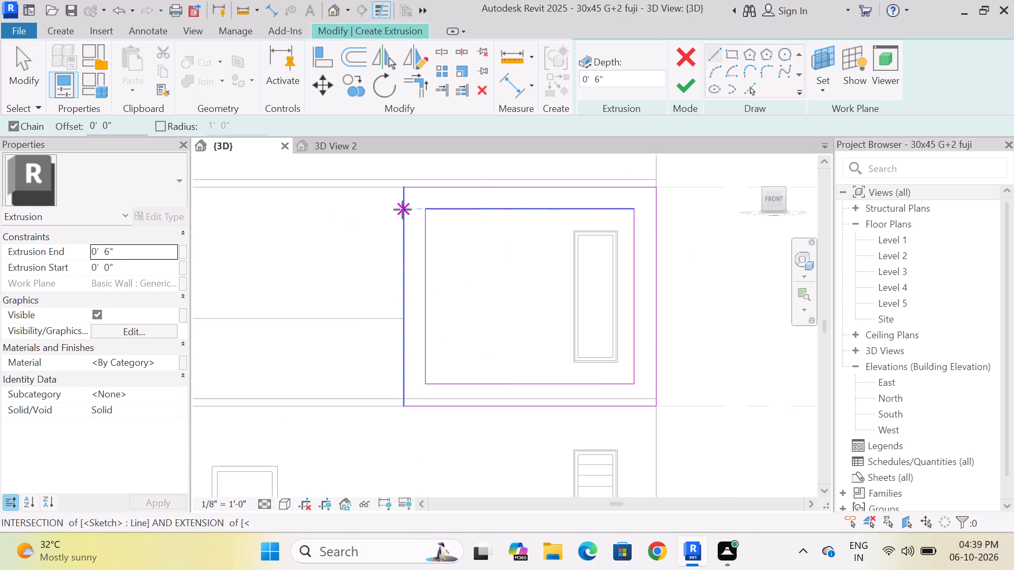
{"action": "scroll", "coordinate": [407, 203], "scroll_direction": "down", "scroll_amount": 3}
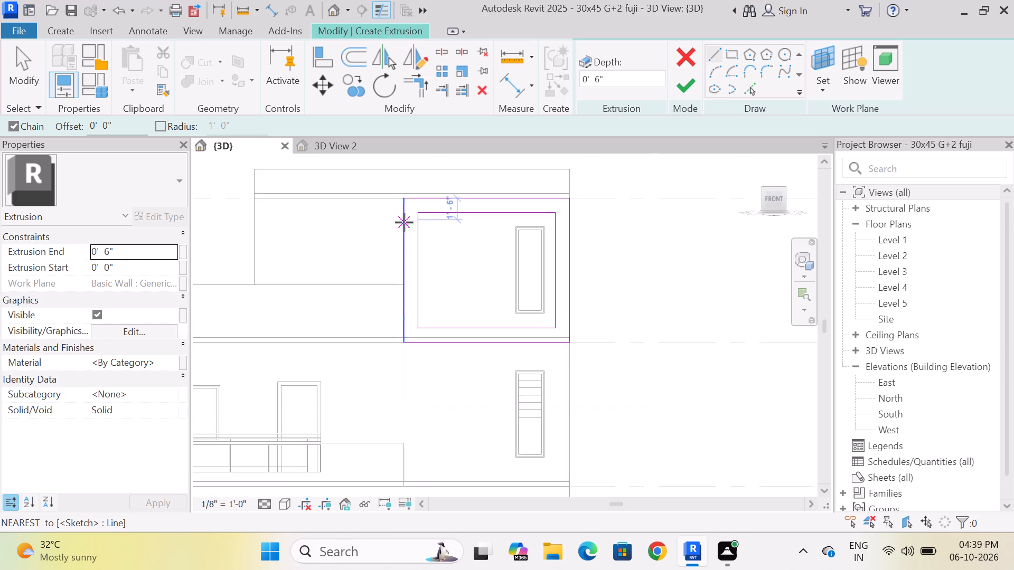
{"action": "scroll", "coordinate": [404, 224], "scroll_direction": "down", "scroll_amount": 3}
{"action": "scroll", "coordinate": [412, 183], "scroll_direction": "up", "scroll_amount": 8}
{"action": "scroll", "coordinate": [406, 251], "scroll_direction": "up", "scroll_amount": 4}
{"action": "scroll", "coordinate": [406, 244], "scroll_direction": "down", "scroll_amount": 3}
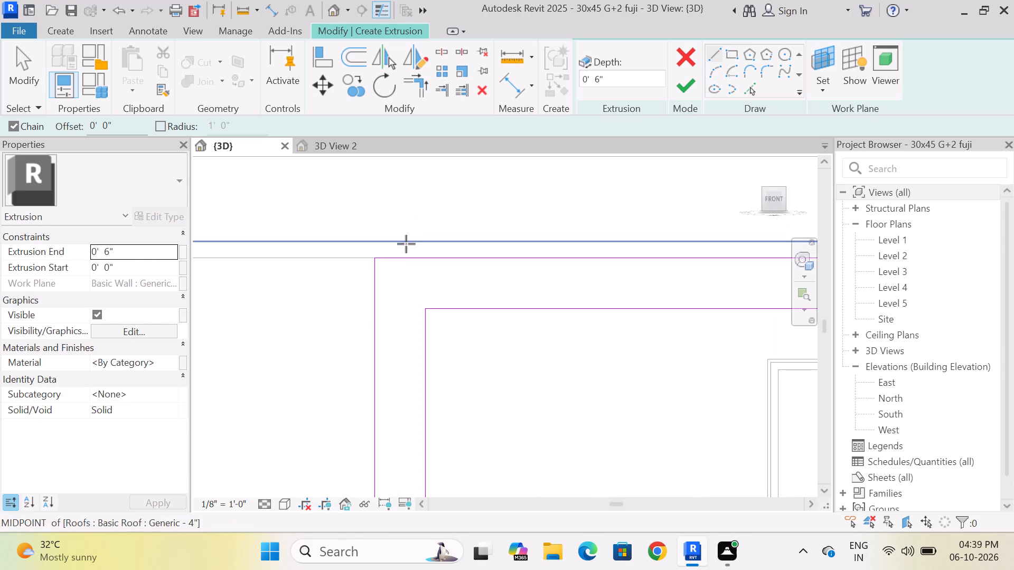
{"action": "scroll", "coordinate": [398, 259], "scroll_direction": "up", "scroll_amount": 4}
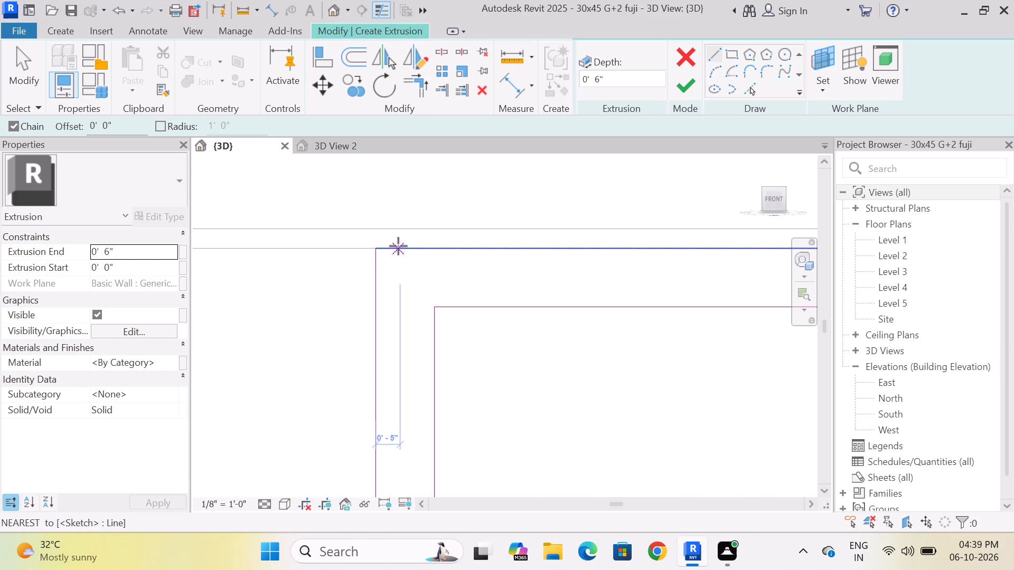
{"action": "key", "text": "1"}
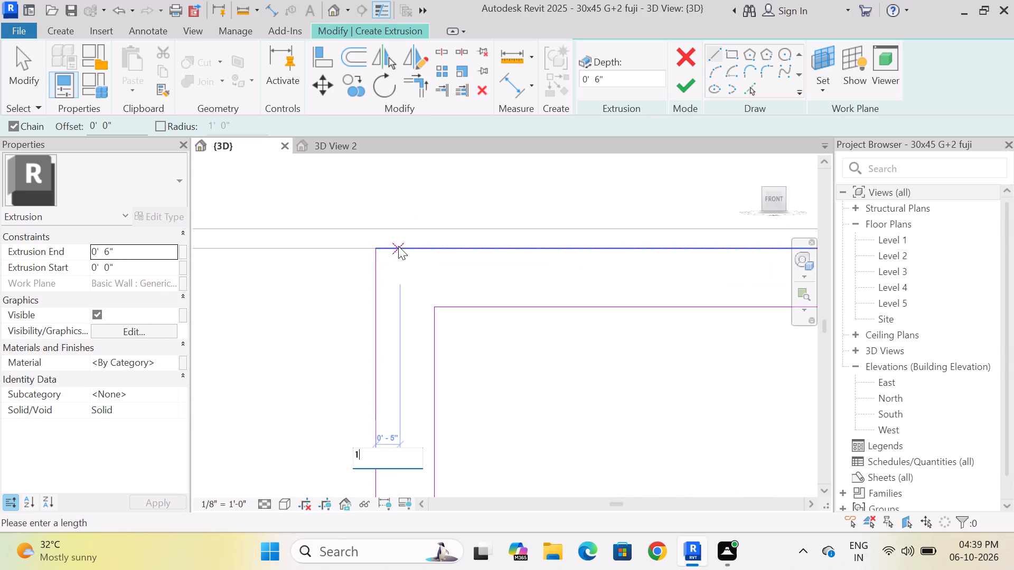
{"action": "key", "text": "apostrophe"}
{"action": "key", "text": "Return"}
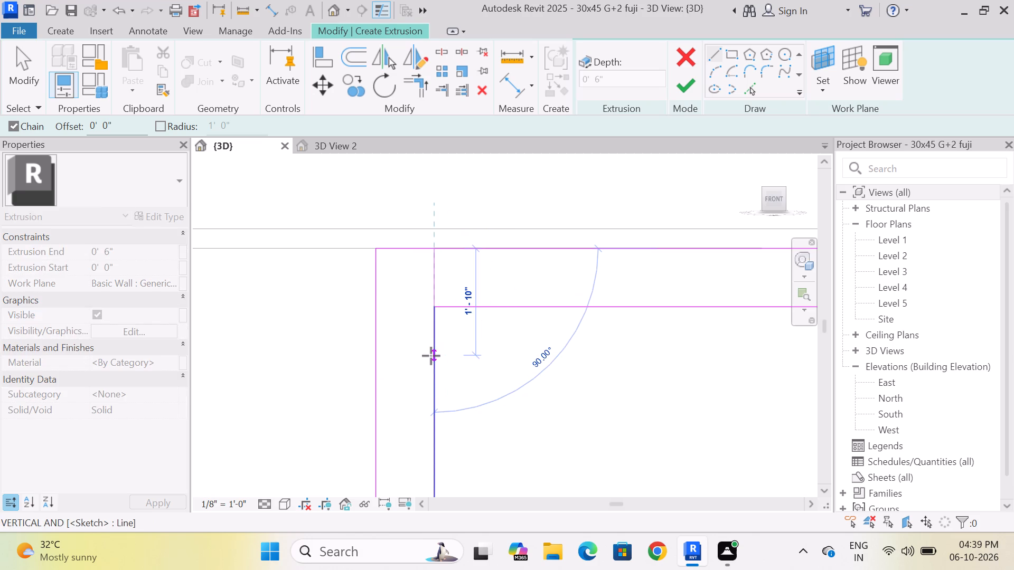
{"action": "left_click", "coordinate": [433, 312]}
Sketch a horizontal line from the inner rectangle's upper-left corner across to the outer rectangle's left edge.
{"action": "left_click", "coordinate": [373, 310]}
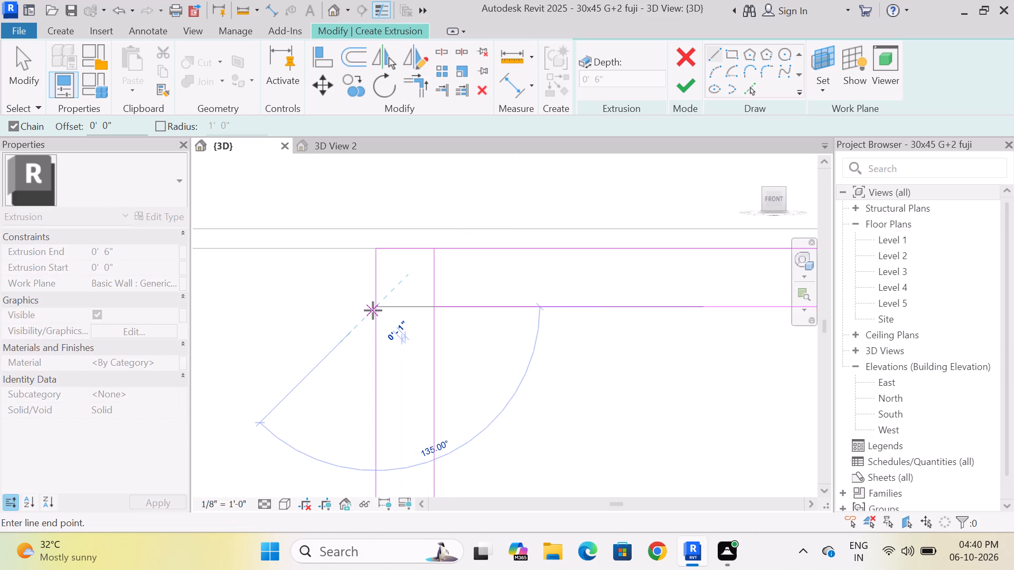
{"action": "key", "text": "Escape"}
{"action": "scroll", "coordinate": [404, 271], "scroll_direction": "down", "scroll_amount": 3}
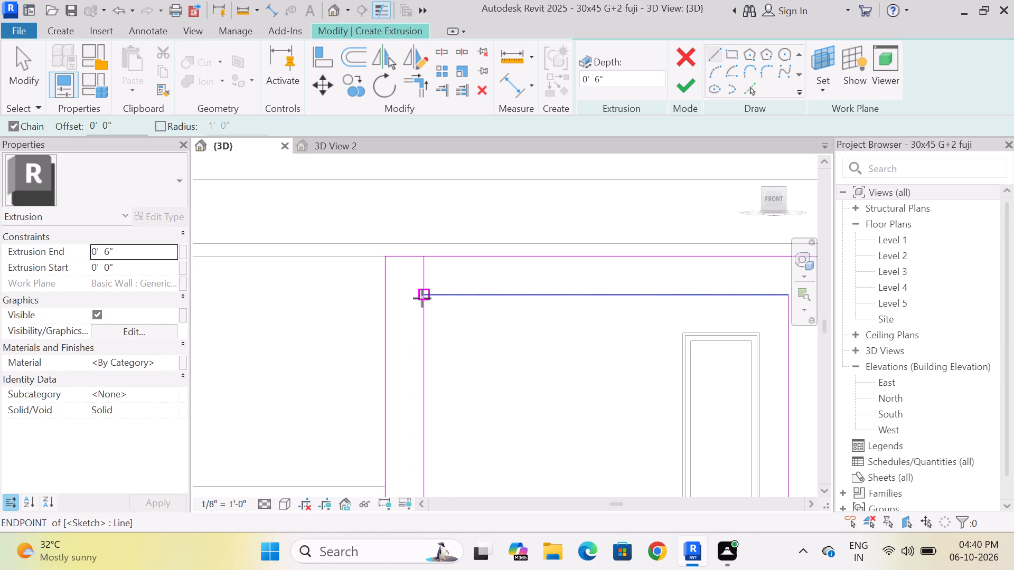
{"action": "left_click", "coordinate": [422, 298]}
{"action": "left_click", "coordinate": [385, 298]}
{"action": "key", "text": "Escape"}
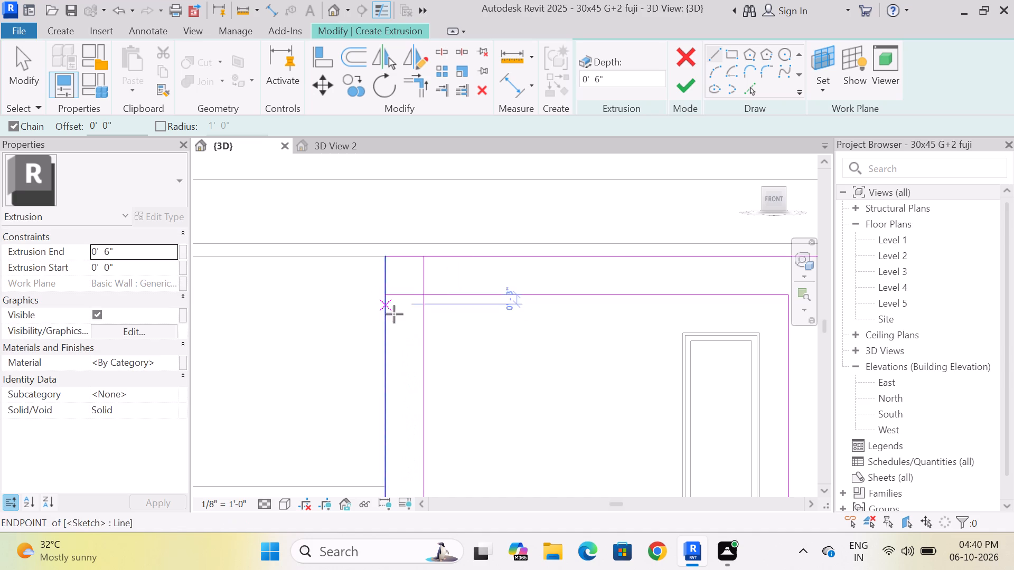
Sketch a 1'-0" radius arc across the outer rectangle's upper-left corner, joining the ends of the two 1' guide lines.
{"action": "left_click", "coordinate": [713, 68]}
{"action": "scroll", "coordinate": [376, 282], "scroll_direction": "up", "scroll_amount": 3}
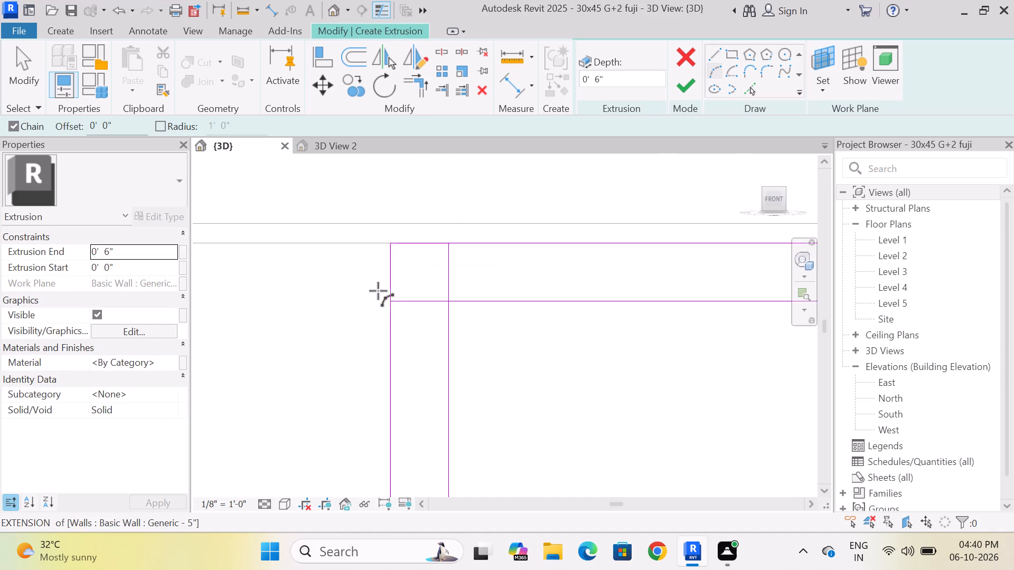
{"action": "left_click", "coordinate": [392, 299]}
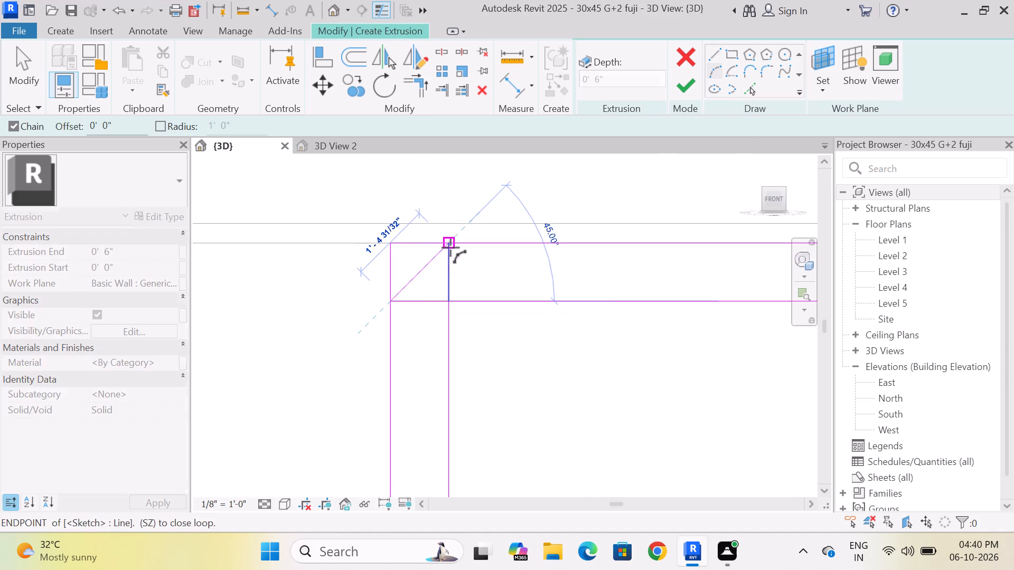
{"action": "left_click", "coordinate": [450, 247]}
{"action": "left_click", "coordinate": [401, 257]}
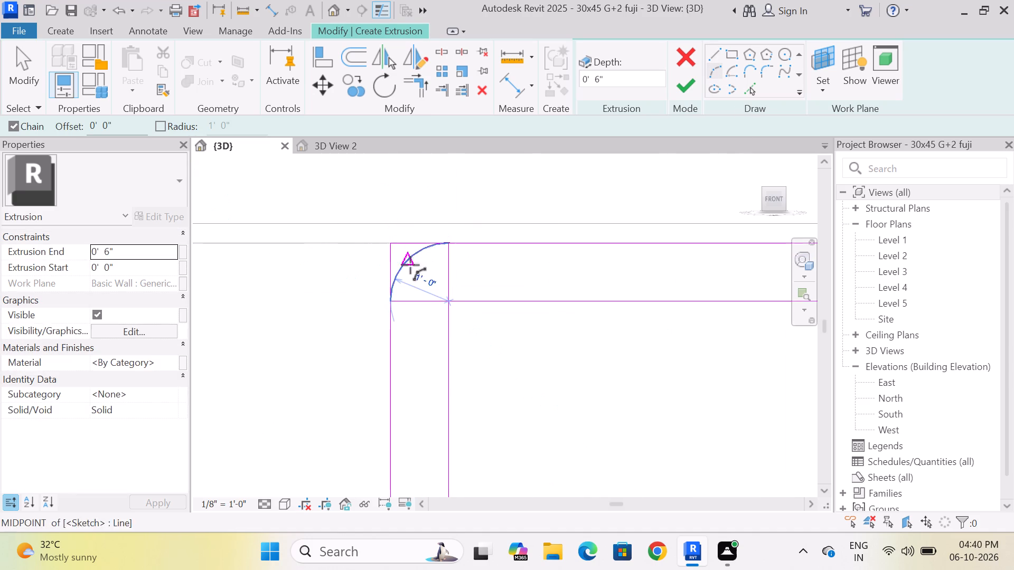
{"action": "key", "text": "Escape"}
{"action": "scroll", "coordinate": [427, 269], "scroll_direction": "down", "scroll_amount": 2}
{"action": "scroll", "coordinate": [425, 283], "scroll_direction": "up", "scroll_amount": 3}
{"action": "key", "text": "Escape"}
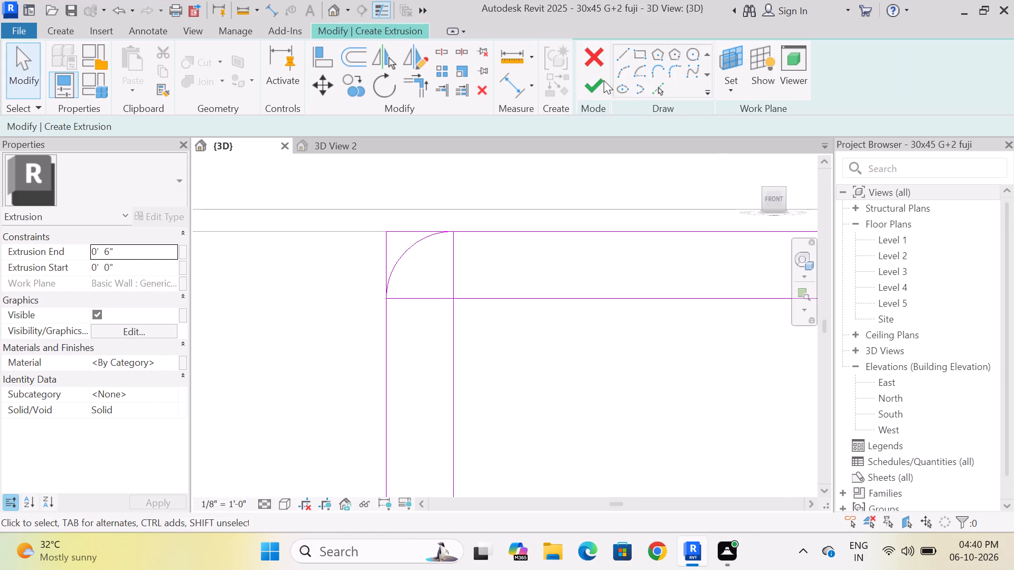
Trim the outer rectangle's left and top edges to the upper-left corner arc.
{"action": "left_click", "coordinate": [424, 88]}
{"action": "left_click", "coordinate": [382, 334]}
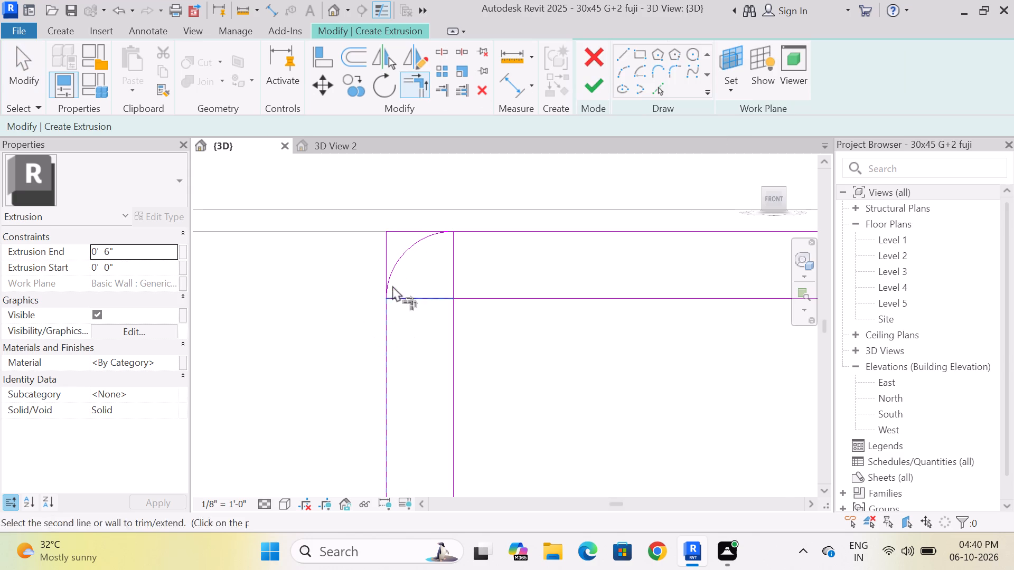
{"action": "left_click", "coordinate": [399, 259]}
{"action": "left_click", "coordinate": [498, 233]}
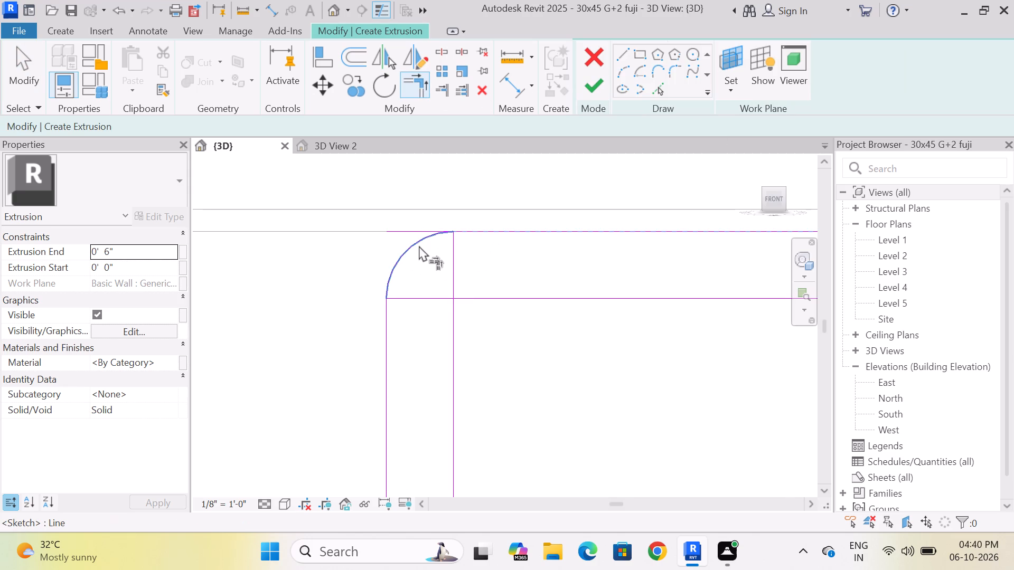
{"action": "left_click", "coordinate": [419, 245]}
{"action": "scroll", "coordinate": [447, 242], "scroll_direction": "down", "scroll_amount": 2}
{"action": "key", "text": "Escape"}
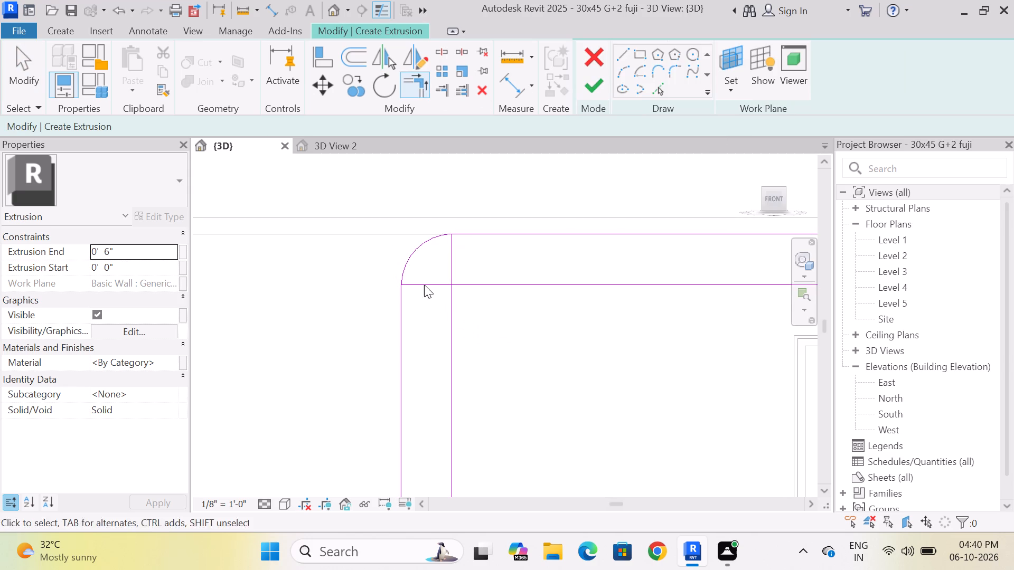
Delete the horizontal and vertical guide lines at the outer rectangle's upper-left corner.
{"action": "left_click", "coordinate": [422, 281]}
{"action": "key", "text": "Delete"}
{"action": "left_click", "coordinate": [449, 254]}
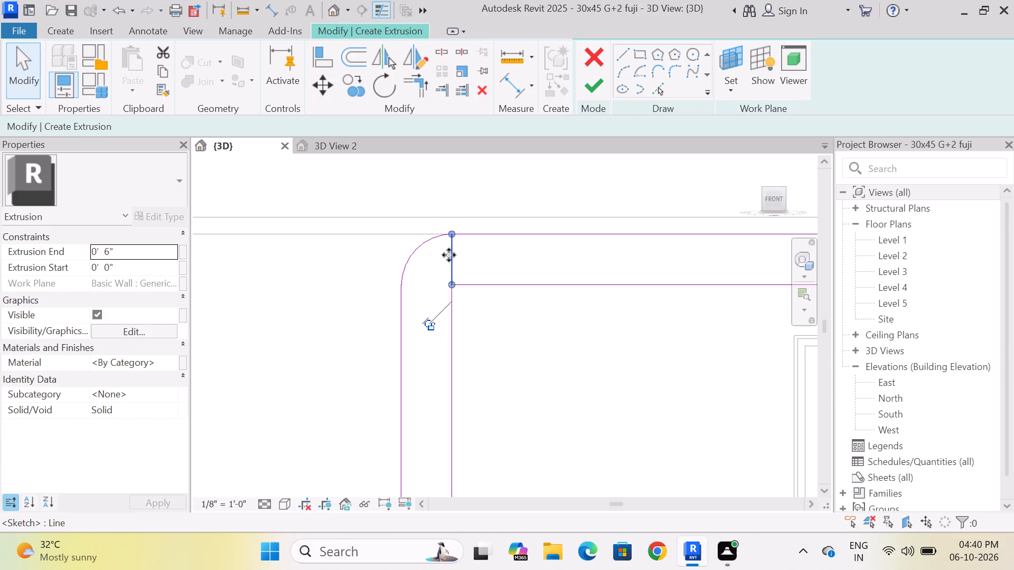
{"action": "key", "text": "Delete"}
Sketch two 1'-0" guide lines forming a square inside the inner rectangle's upper-left corner, starting 1' along its top edge.
{"action": "scroll", "coordinate": [450, 259], "scroll_direction": "down", "scroll_amount": 3}
{"action": "scroll", "coordinate": [461, 301], "scroll_direction": "down", "scroll_amount": 6}
{"action": "scroll", "coordinate": [466, 314], "scroll_direction": "up", "scroll_amount": 4}
{"action": "left_click", "coordinate": [622, 57]}
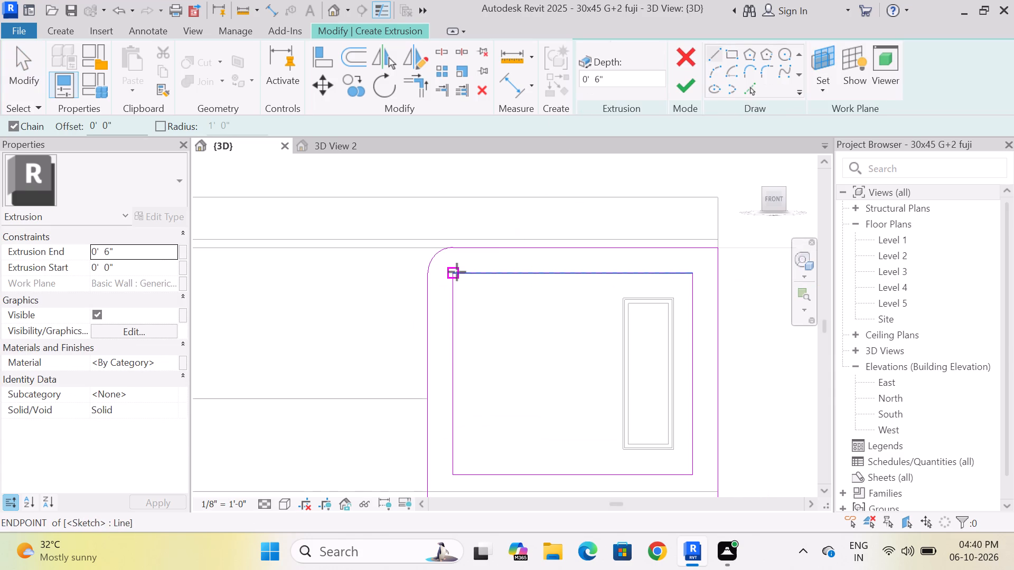
{"action": "key", "text": "1"}
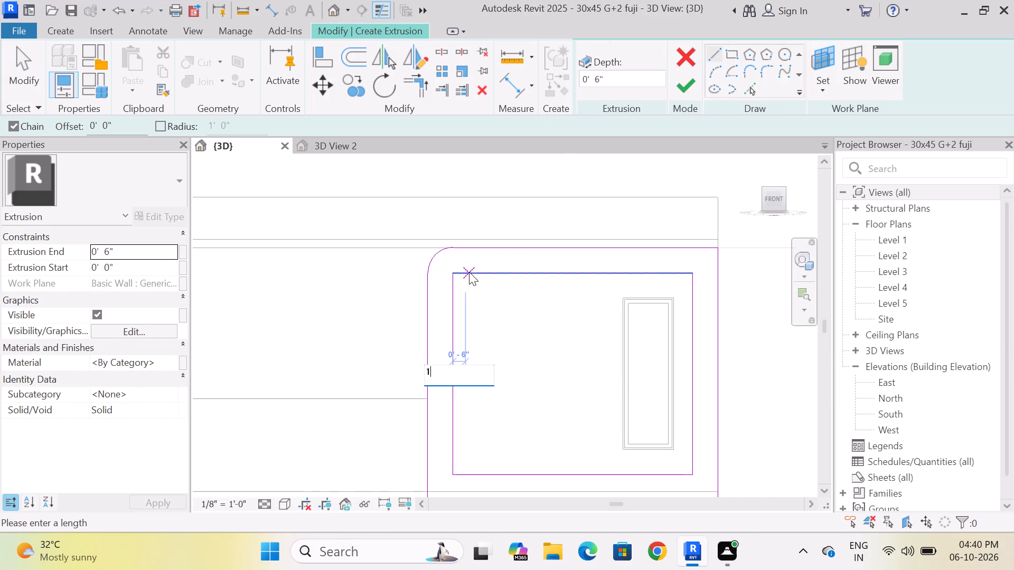
{"action": "key", "text": "apostrophe"}
{"action": "key", "text": "Return"}
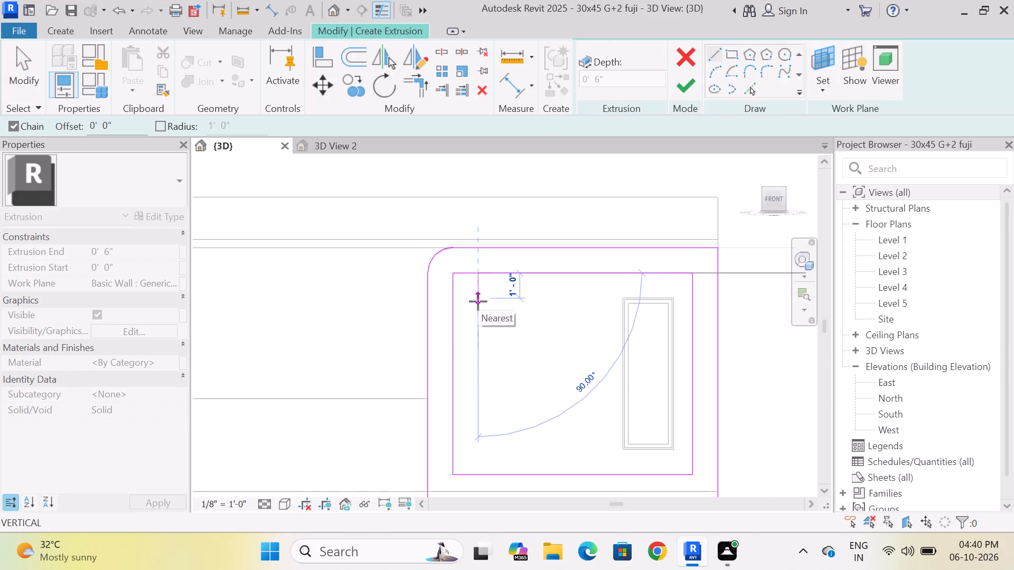
{"action": "left_click", "coordinate": [478, 301]}
{"action": "left_click", "coordinate": [456, 302]}
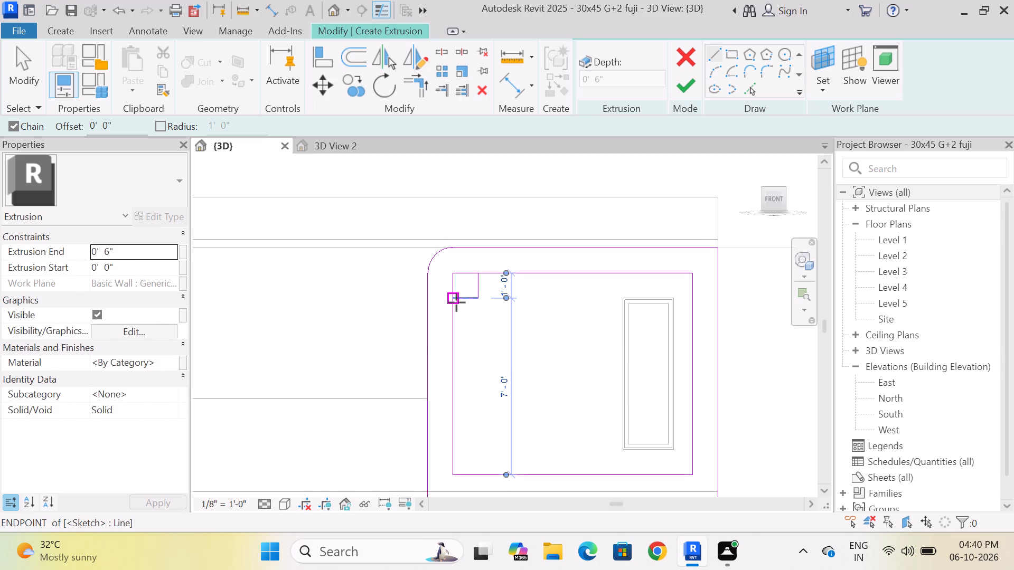
{"action": "key", "text": "Escape"}
{"action": "scroll", "coordinate": [485, 290], "scroll_direction": "down", "scroll_amount": 3}
{"action": "scroll", "coordinate": [485, 306], "scroll_direction": "up", "scroll_amount": 4}
{"action": "key", "text": "Escape"}
{"action": "key", "text": "Escape"}
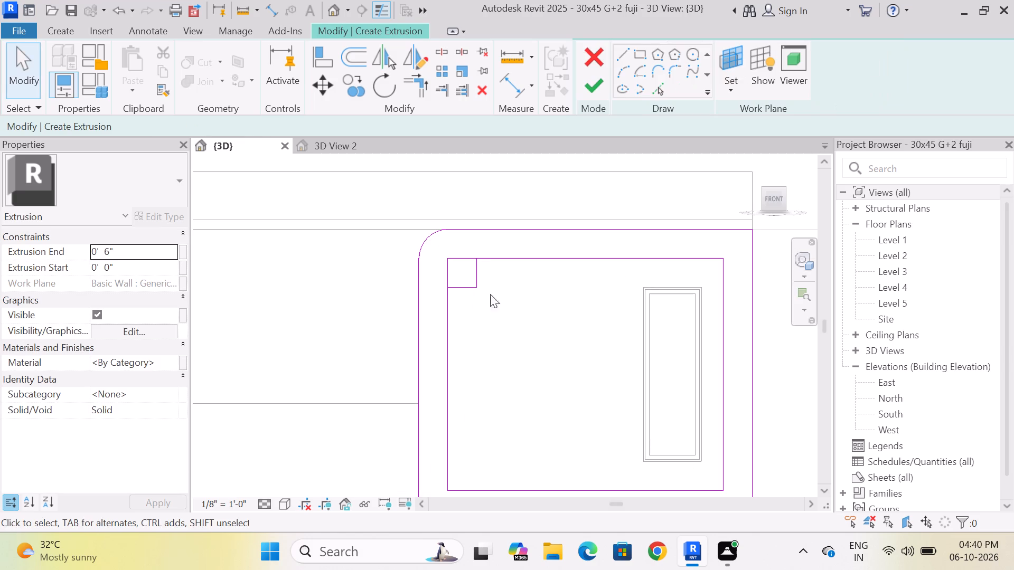
Mirror a copy of the two corner guide lines about the inner rectangle's vertical centreline to its upper-right corner.
{"action": "left_click_drag", "start_coordinate": [509, 291], "coordinate": [466, 274]}
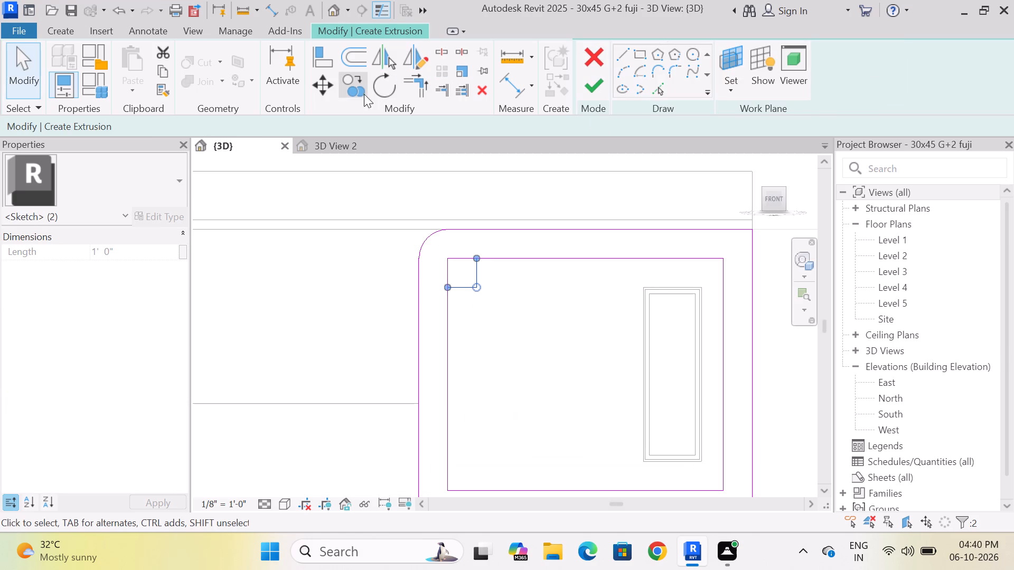
{"action": "left_click", "coordinate": [420, 66]}
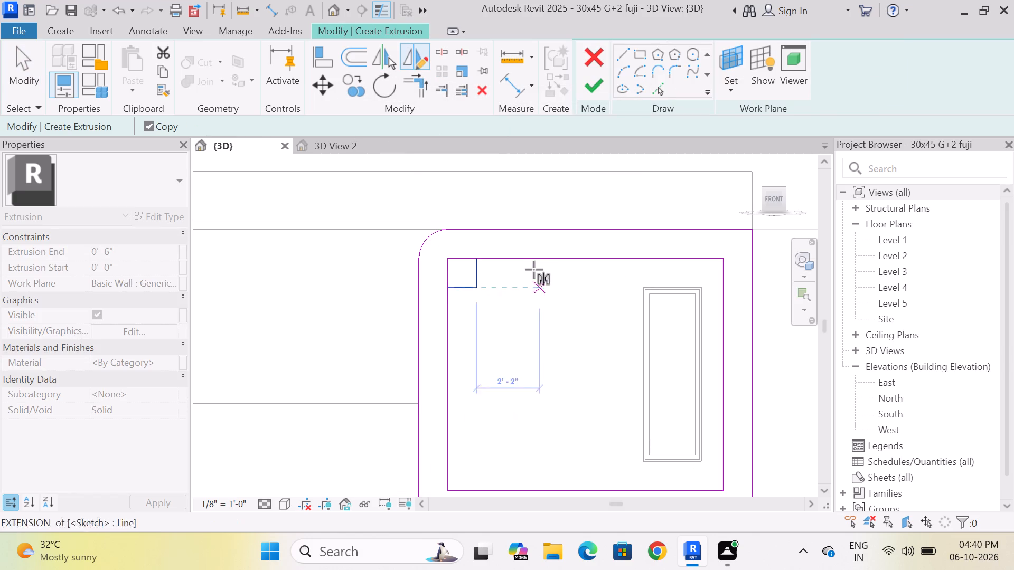
{"action": "left_click", "coordinate": [584, 259]}
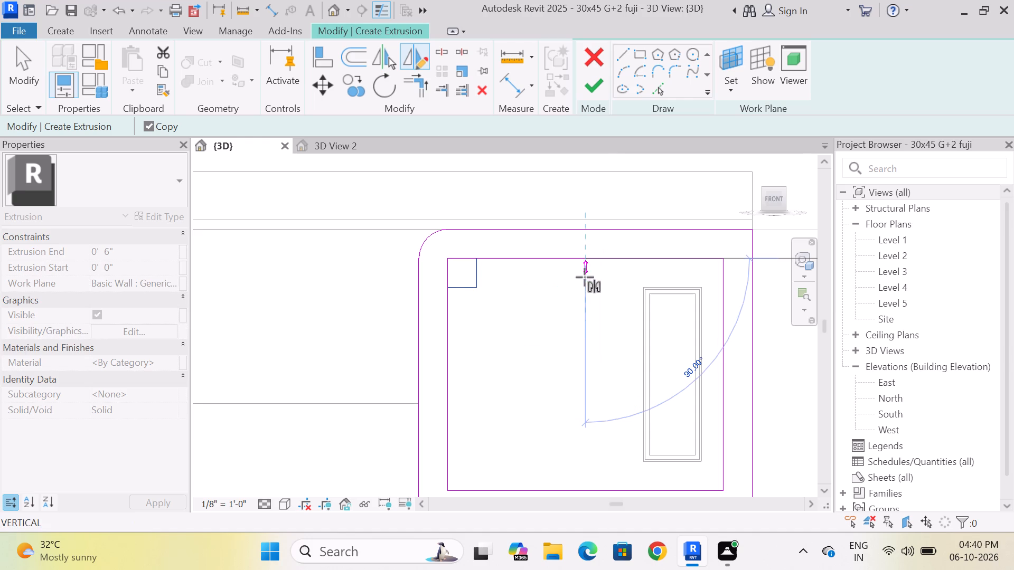
{"action": "left_click", "coordinate": [585, 287]}
{"action": "key", "text": "Escape"}
Mirror a copy of the upper-left guide lines about the inner rectangle's horizontal centreline to its lower-left corner.
{"action": "scroll", "coordinate": [571, 230], "scroll_direction": "down", "scroll_amount": 4}
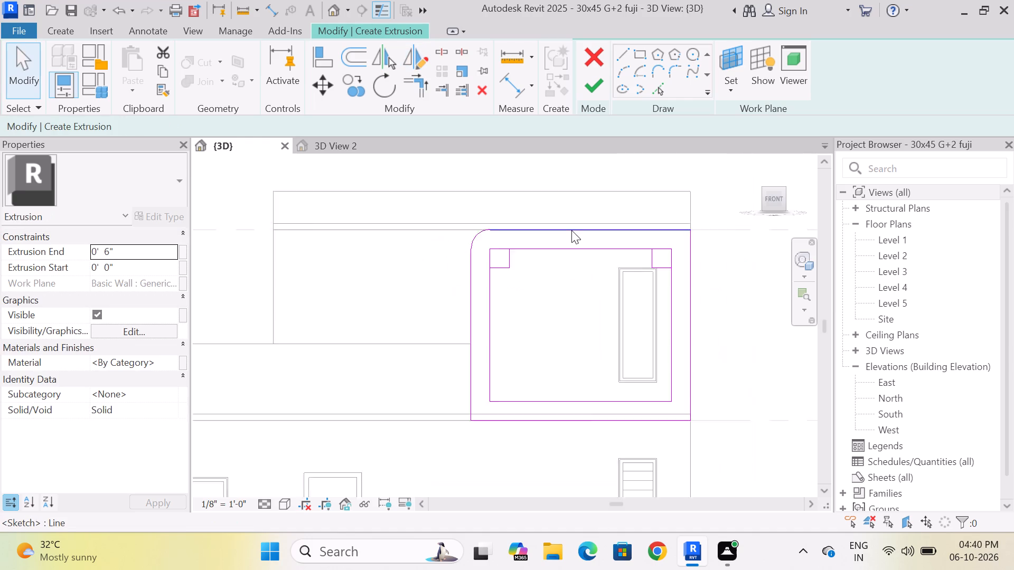
{"action": "scroll", "coordinate": [547, 273], "scroll_direction": "up", "scroll_amount": 3}
{"action": "left_click_drag", "start_coordinate": [526, 283], "coordinate": [493, 246]}
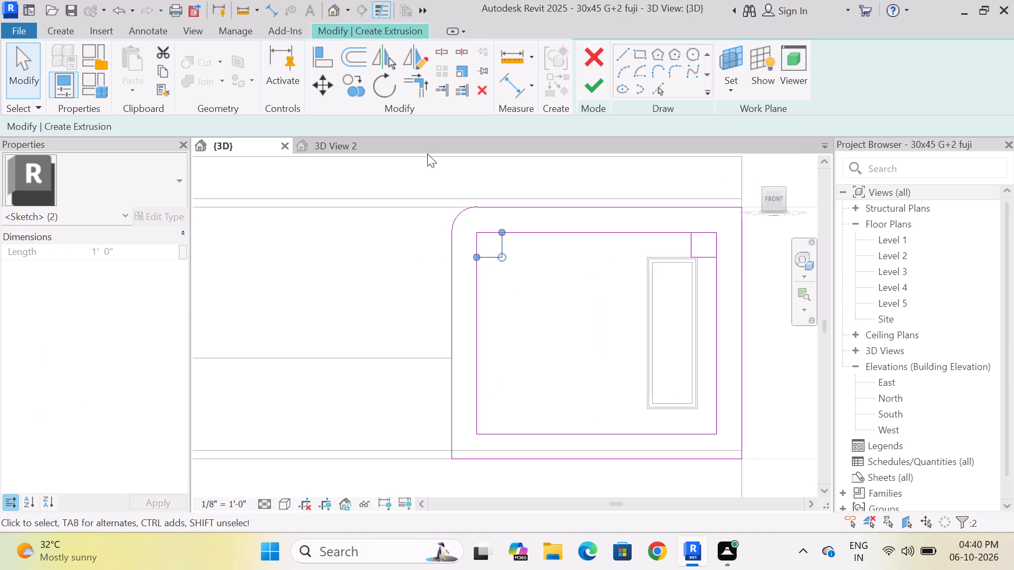
{"action": "left_click", "coordinate": [414, 66]}
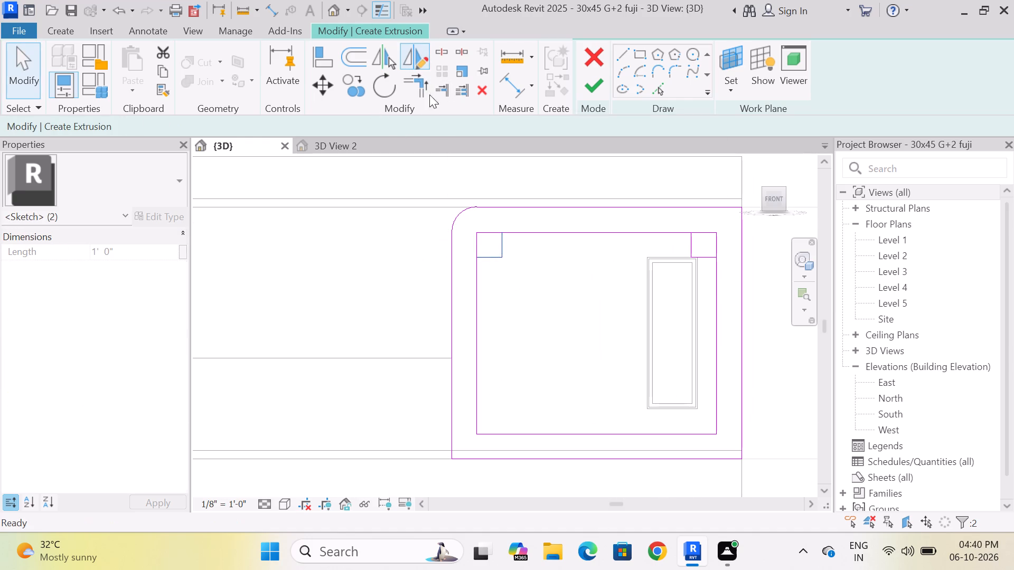
{"action": "left_click", "coordinate": [476, 331]}
{"action": "left_click", "coordinate": [508, 332]}
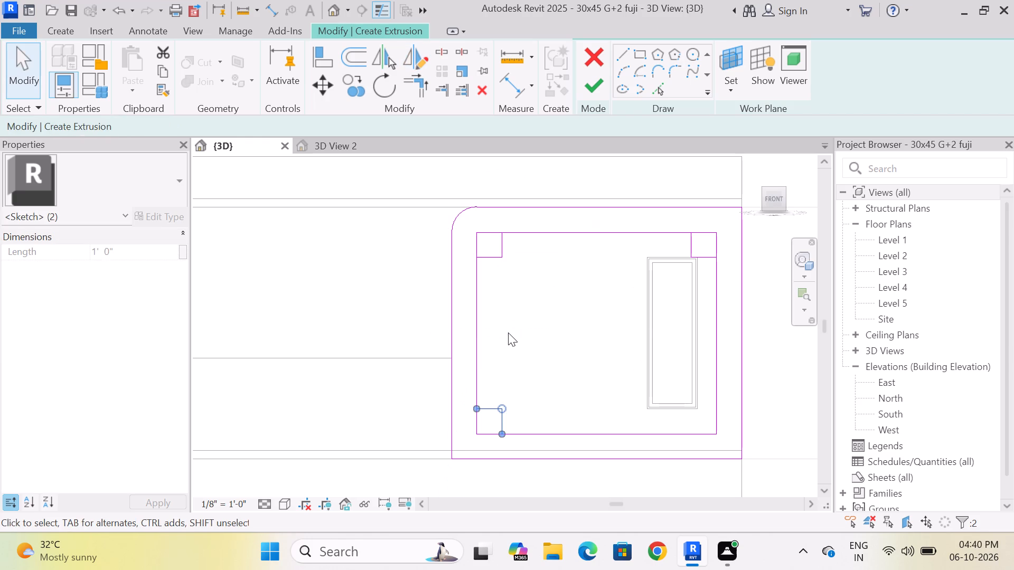
{"action": "key", "text": "Escape"}
Mirror a copy of the lower-left guide lines about the inner rectangle's vertical centreline to its lower-right corner.
{"action": "scroll", "coordinate": [516, 294], "scroll_direction": "down", "scroll_amount": 4}
{"action": "scroll", "coordinate": [535, 374], "scroll_direction": "up", "scroll_amount": 4}
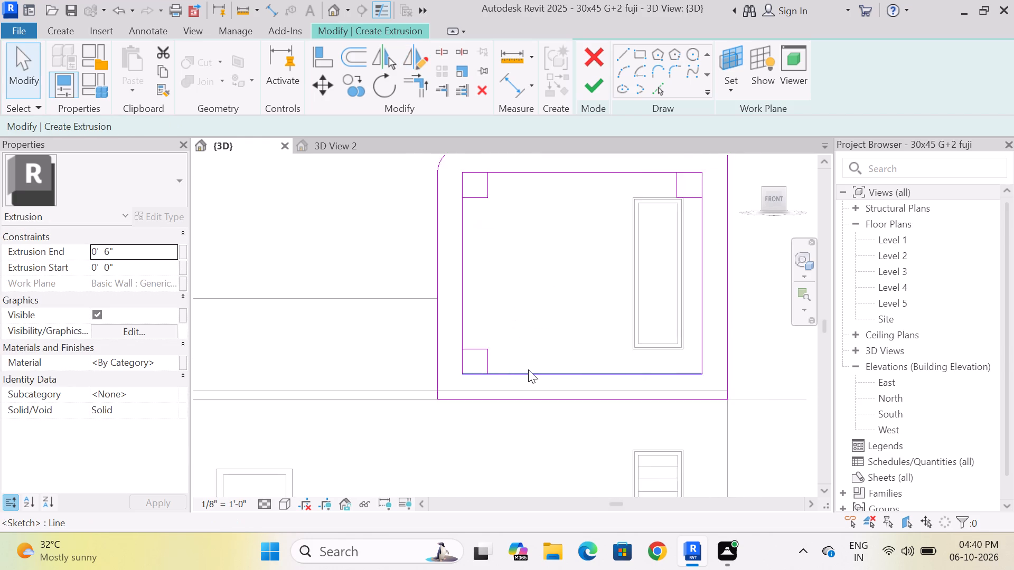
{"action": "scroll", "coordinate": [528, 369], "scroll_direction": "up", "scroll_amount": 2}
{"action": "left_click_drag", "start_coordinate": [486, 361], "coordinate": [457, 338]}
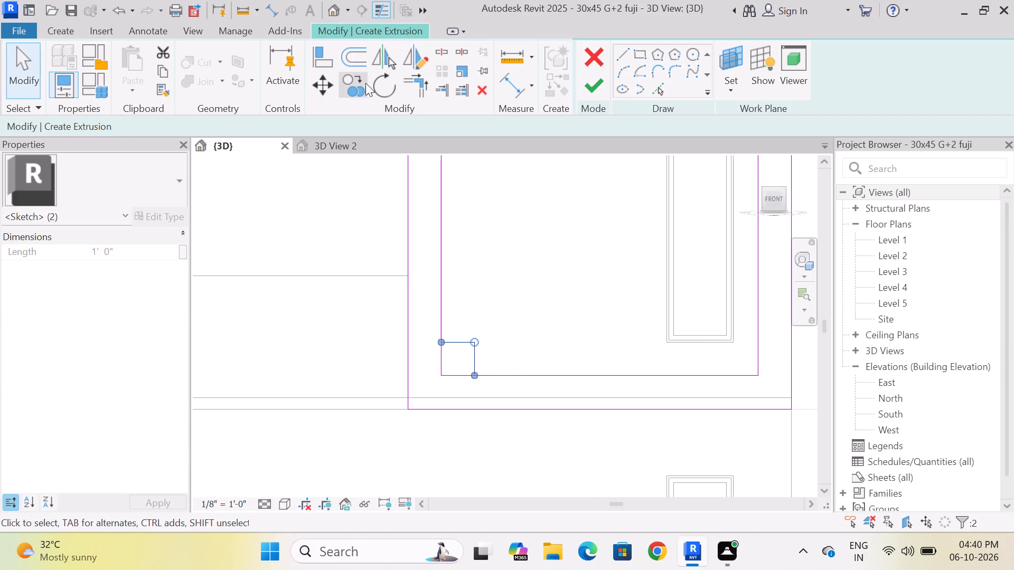
{"action": "left_click", "coordinate": [416, 60]}
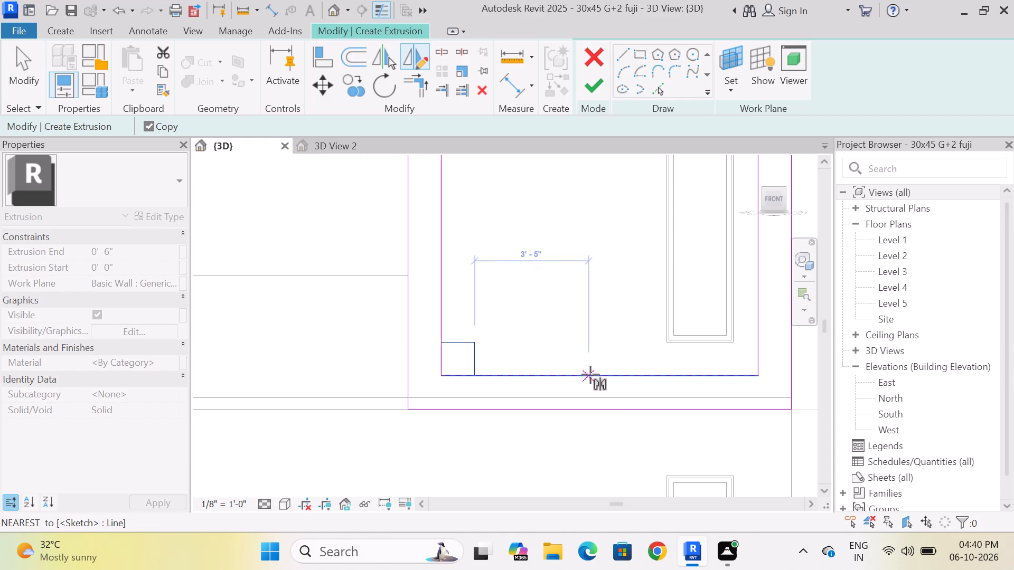
{"action": "left_click", "coordinate": [600, 375]}
{"action": "left_click", "coordinate": [598, 337]}
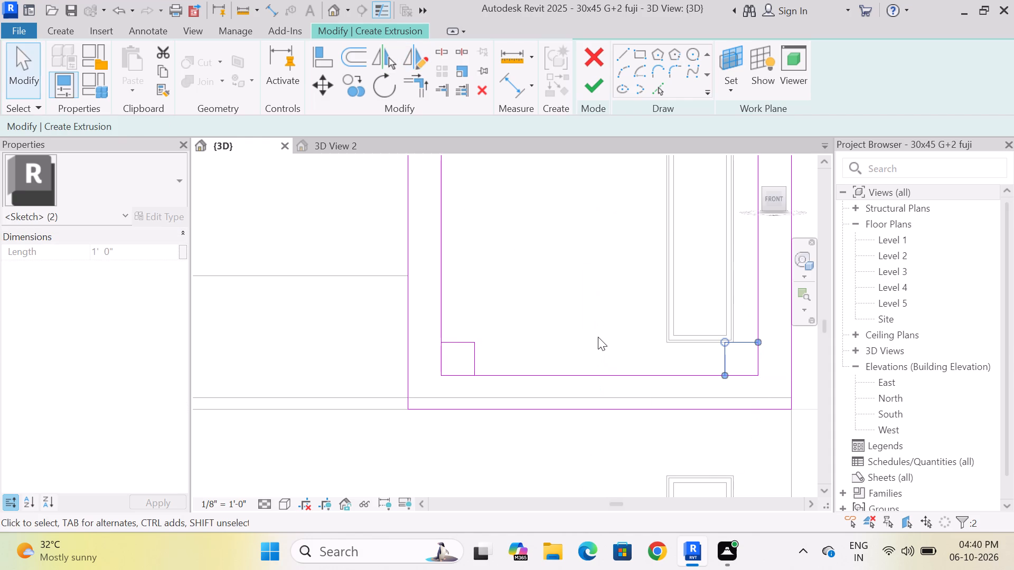
{"action": "key", "text": "Escape"}
Sketch a 1'-0" radius arc across the inner rectangle's upper-left corner between the guide line endpoints.
{"action": "scroll", "coordinate": [551, 334], "scroll_direction": "down", "scroll_amount": 7}
{"action": "scroll", "coordinate": [557, 267], "scroll_direction": "up", "scroll_amount": 7}
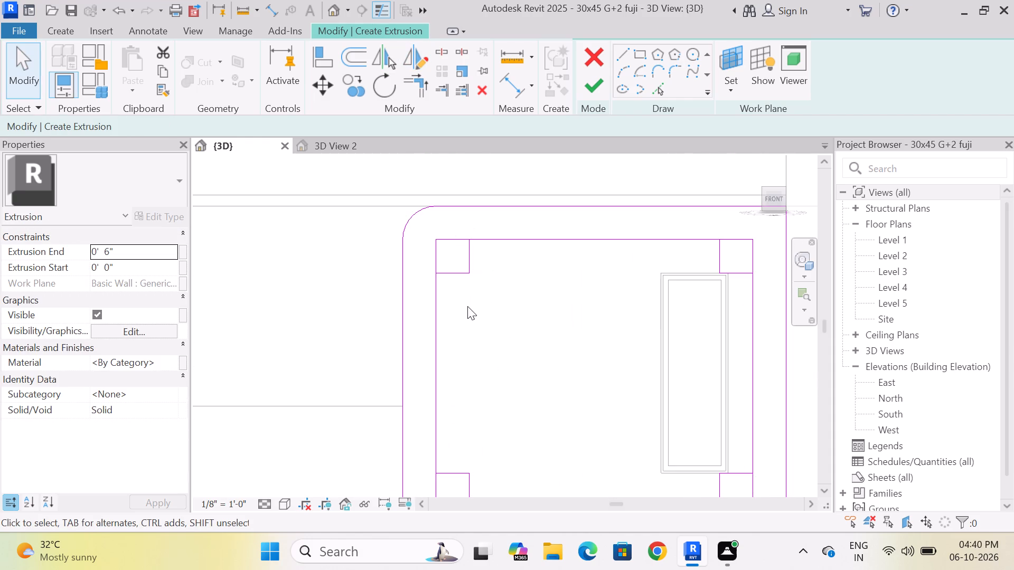
{"action": "scroll", "coordinate": [467, 306], "scroll_direction": "up", "scroll_amount": 2}
{"action": "left_click", "coordinate": [618, 65]}
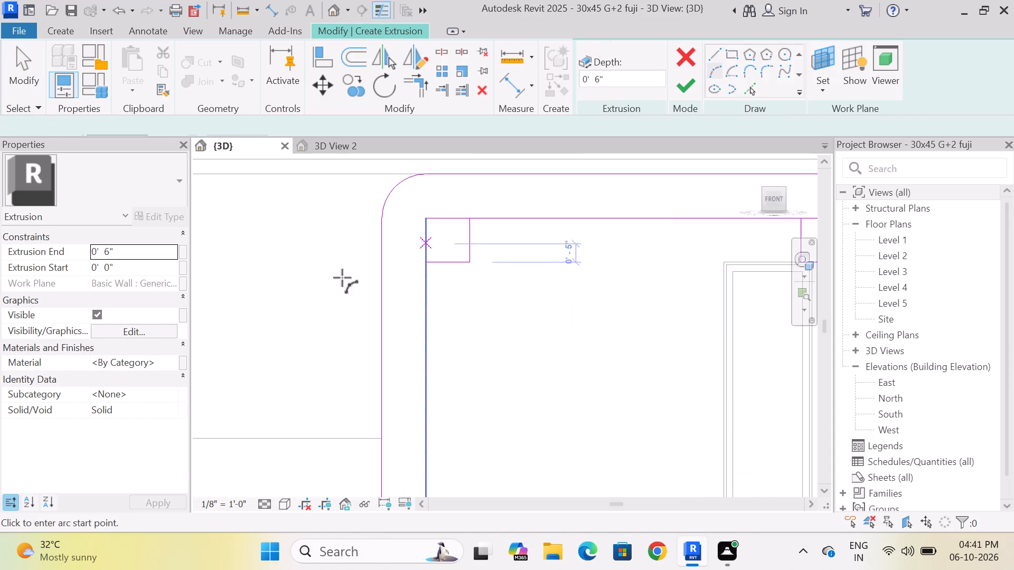
{"action": "left_click", "coordinate": [427, 262]}
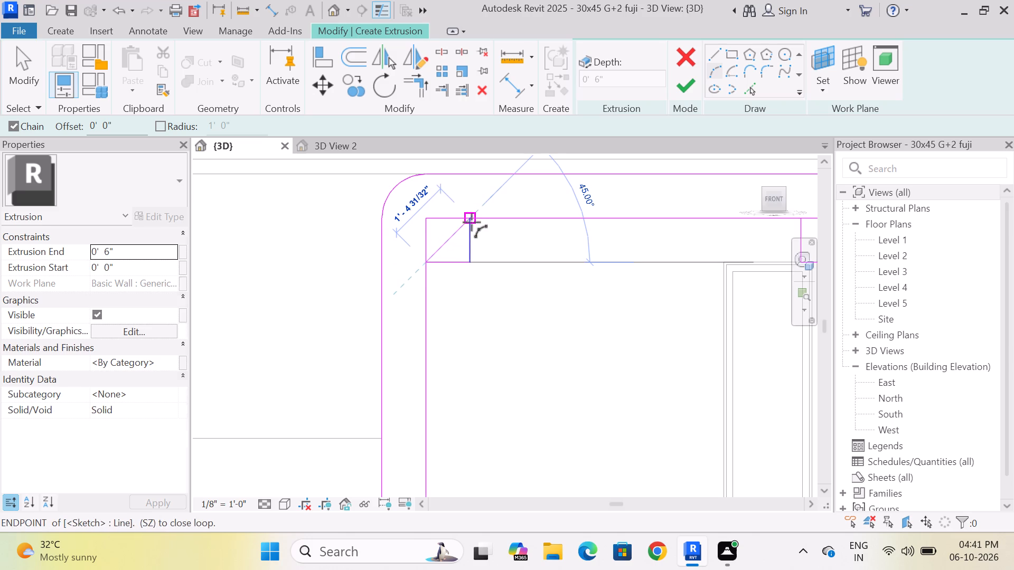
{"action": "left_click_drag", "start_coordinate": [472, 219], "coordinate": [466, 221]}
{"action": "left_click", "coordinate": [440, 227]}
{"action": "key", "text": "Escape"}
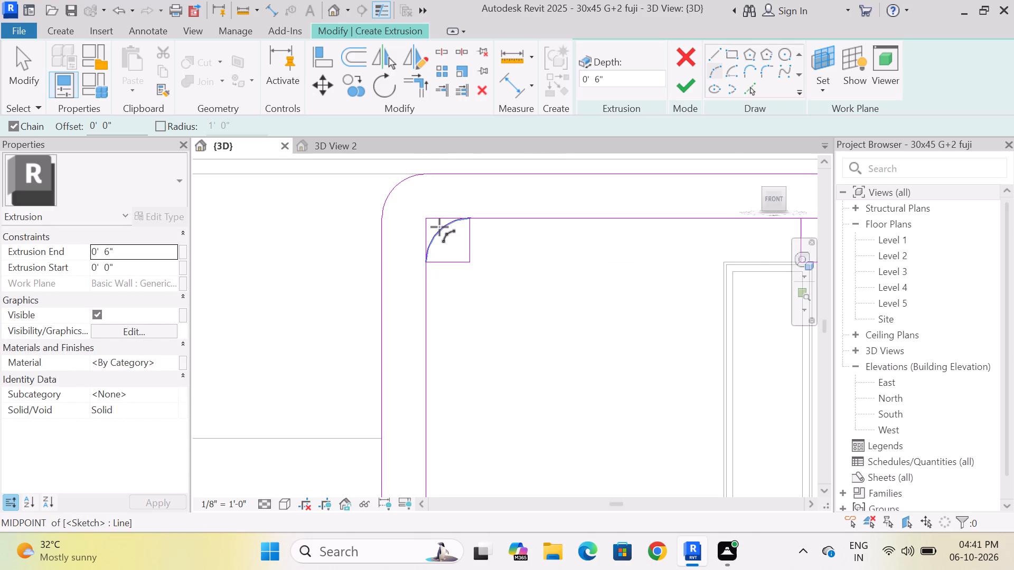
Sketch a 1'-0" radius arc across the inner rectangle's upper-right corner between the guide line endpoints.
{"action": "scroll", "coordinate": [439, 228], "scroll_direction": "down", "scroll_amount": 5}
{"action": "scroll", "coordinate": [621, 232], "scroll_direction": "up", "scroll_amount": 4}
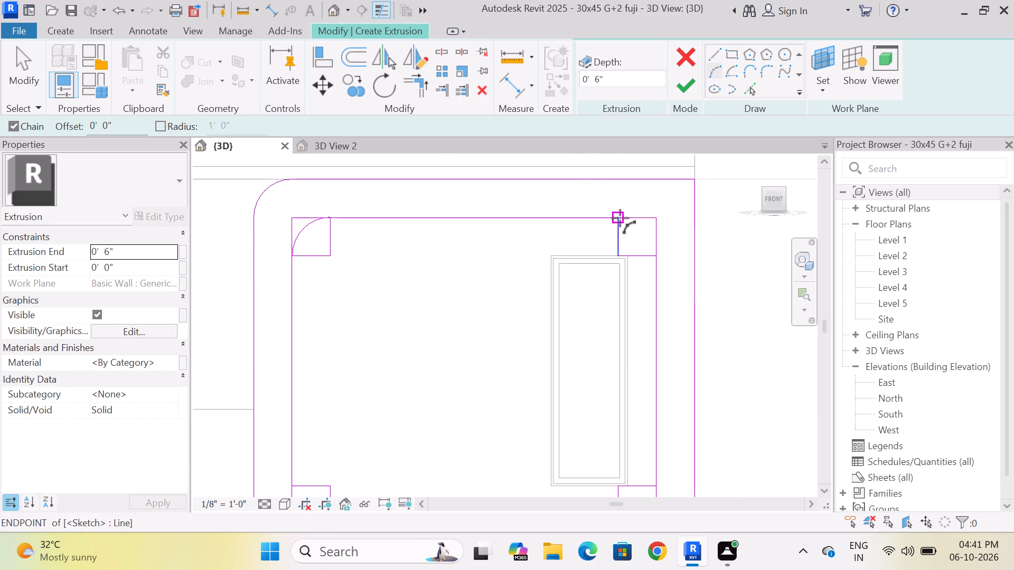
{"action": "left_click", "coordinate": [619, 217]}
{"action": "left_click", "coordinate": [654, 253]}
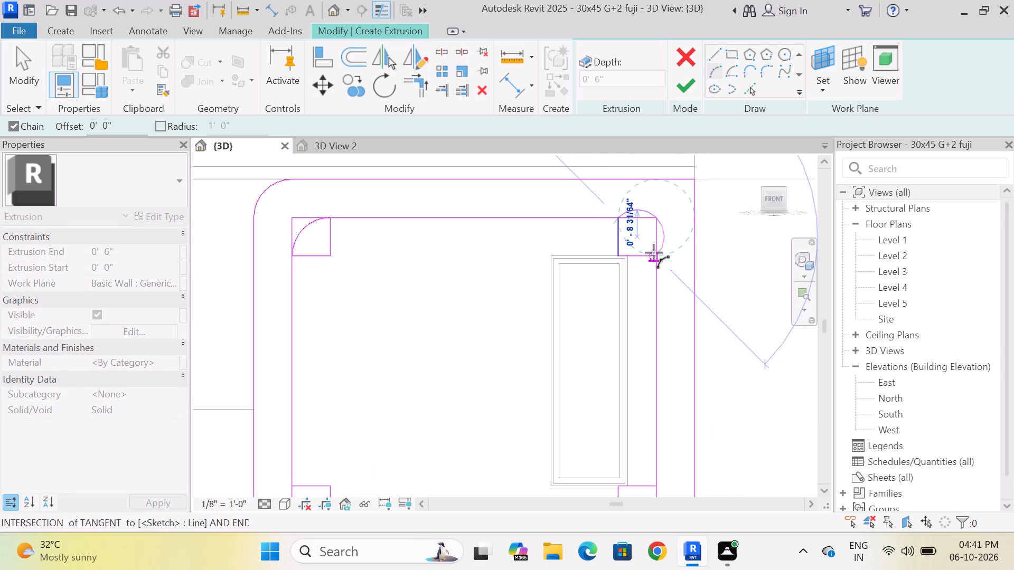
{"action": "left_click", "coordinate": [648, 232]}
{"action": "key", "text": "Escape"}
Sketch a 1'-0" radius arc across the inner rectangle's lower-left corner between the guide line endpoints.
{"action": "scroll", "coordinate": [595, 212], "scroll_direction": "down", "scroll_amount": 4}
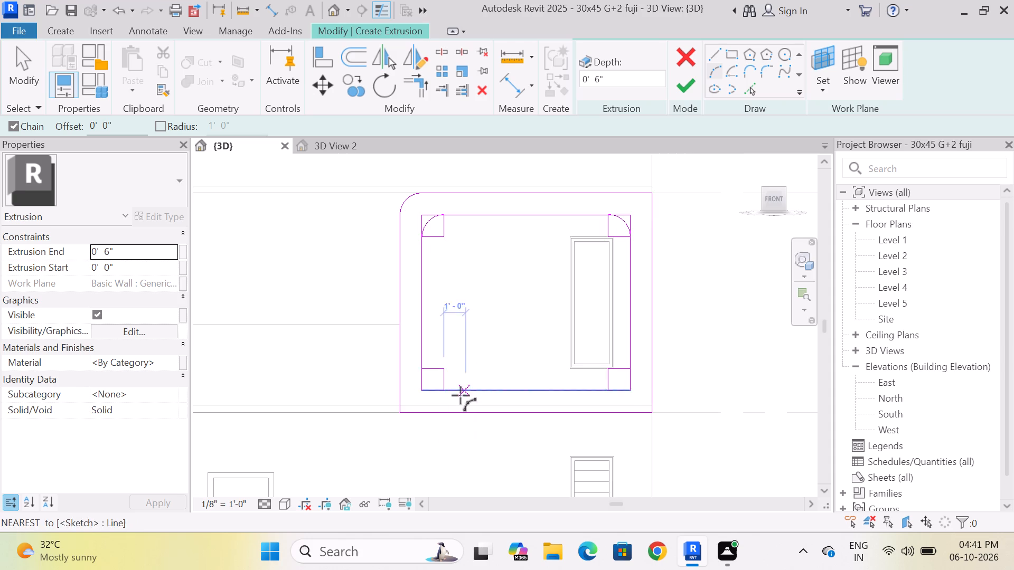
{"action": "scroll", "coordinate": [458, 395], "scroll_direction": "up", "scroll_amount": 6}
{"action": "left_click", "coordinate": [443, 379]}
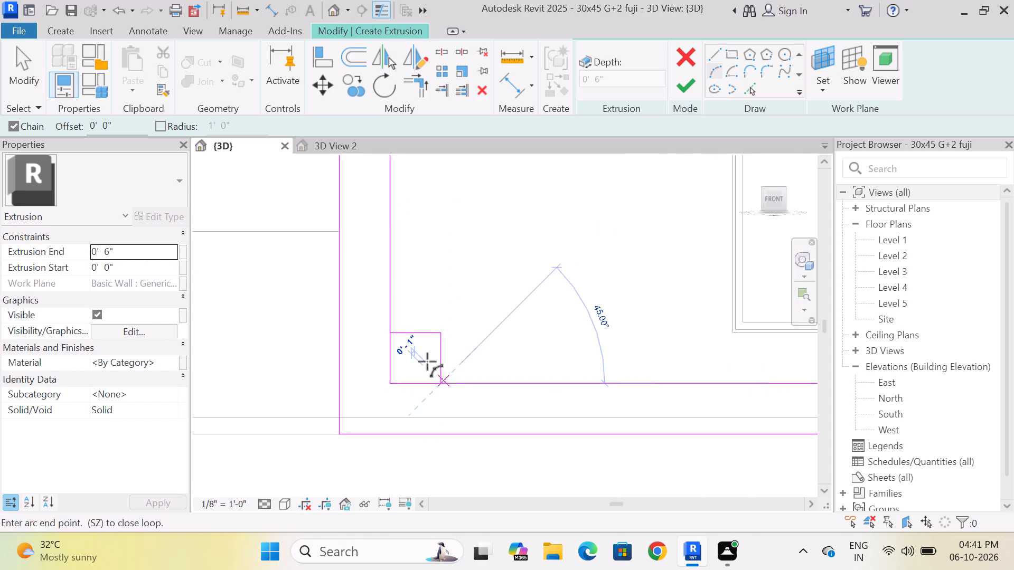
{"action": "left_click", "coordinate": [392, 335]}
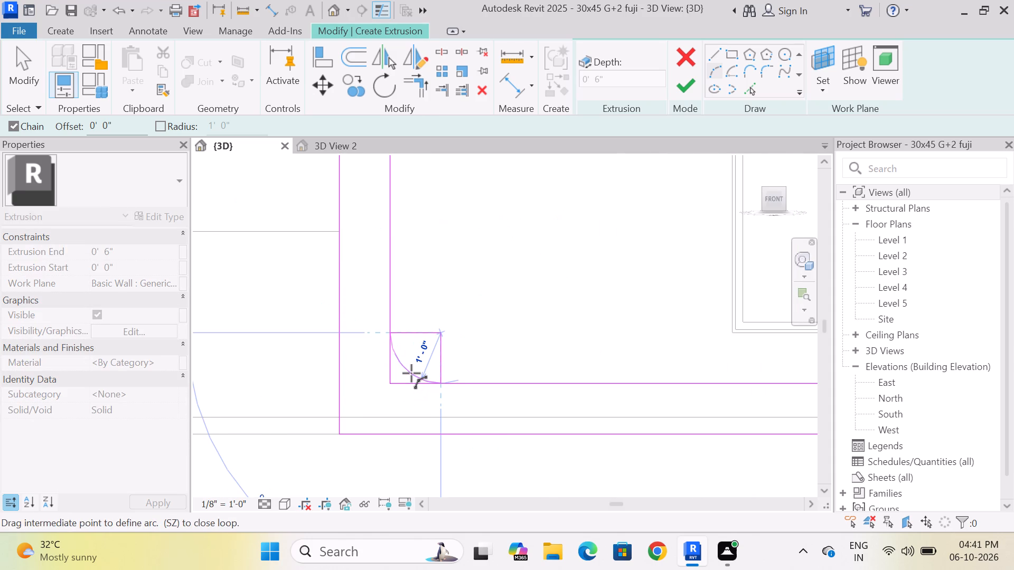
{"action": "left_click", "coordinate": [411, 373]}
{"action": "key", "text": "Escape"}
Sketch a 1'-0" radius arc across the inner rectangle's lower-right corner between the guide line endpoints.
{"action": "scroll", "coordinate": [410, 334], "scroll_direction": "down", "scroll_amount": 8}
{"action": "scroll", "coordinate": [565, 330], "scroll_direction": "up", "scroll_amount": 7}
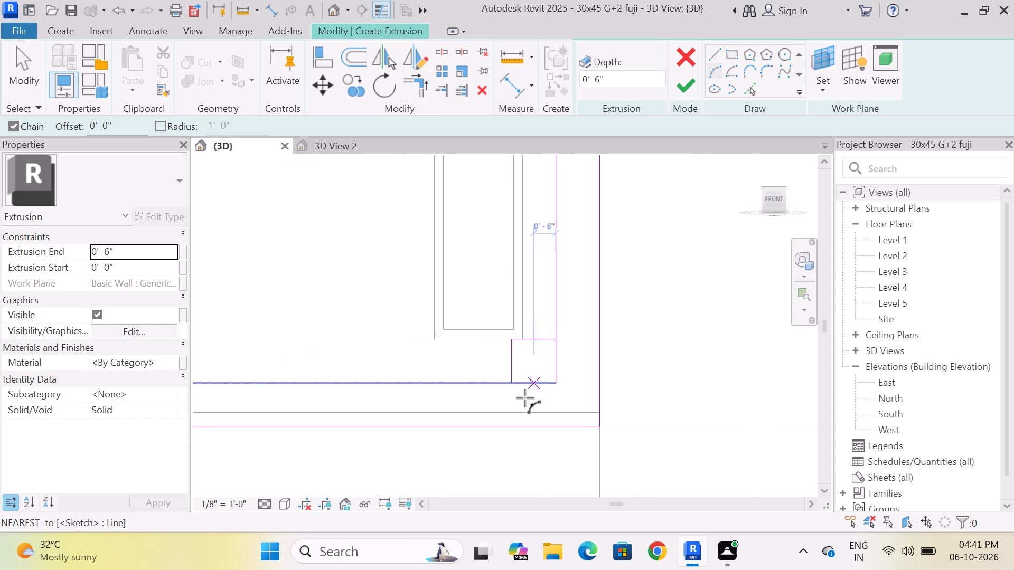
{"action": "left_click", "coordinate": [511, 378]}
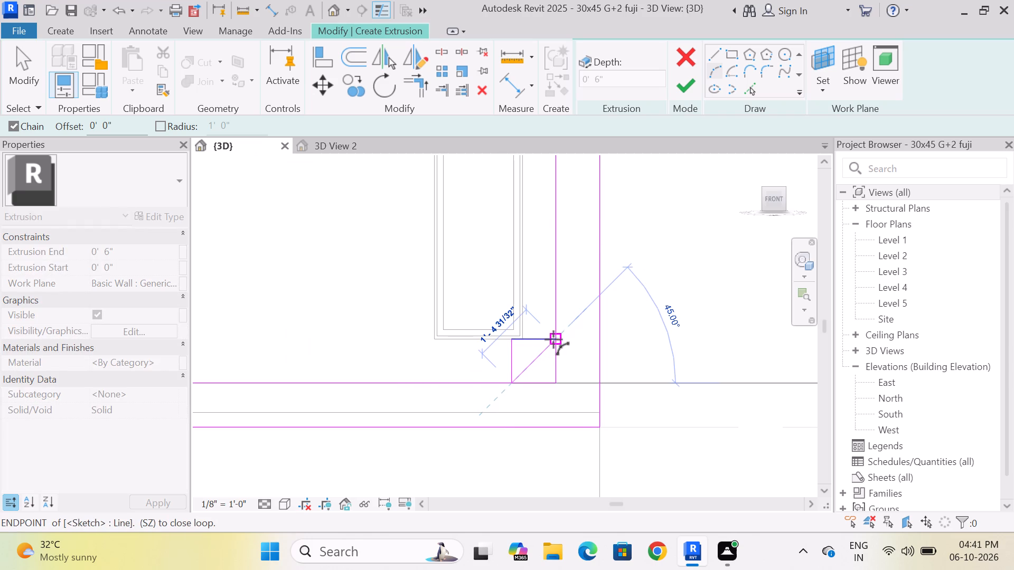
{"action": "left_click", "coordinate": [556, 338]}
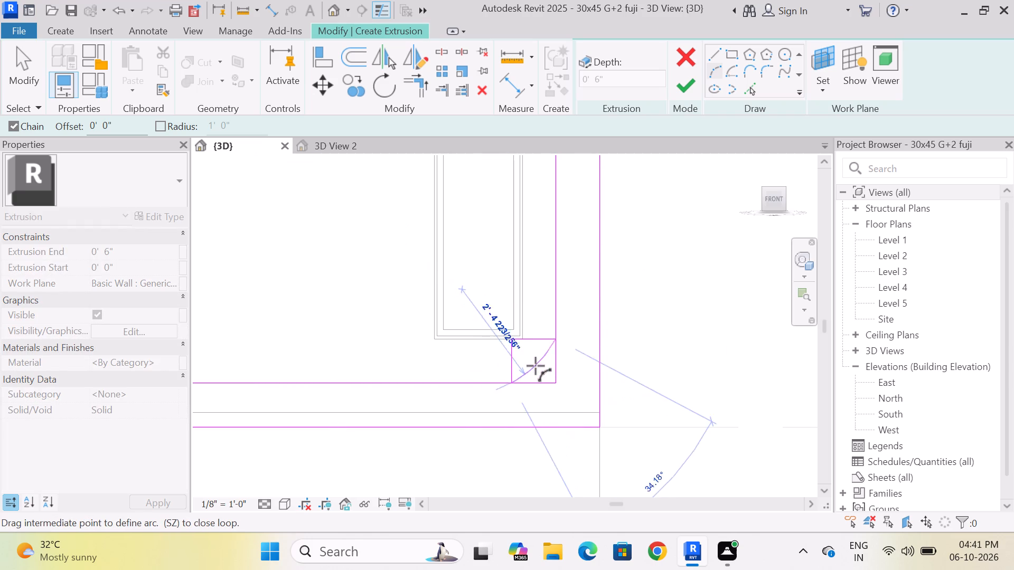
{"action": "left_click", "coordinate": [541, 373]}
{"action": "key", "text": "Escape"}
{"action": "scroll", "coordinate": [546, 353], "scroll_direction": "down", "scroll_amount": 7}
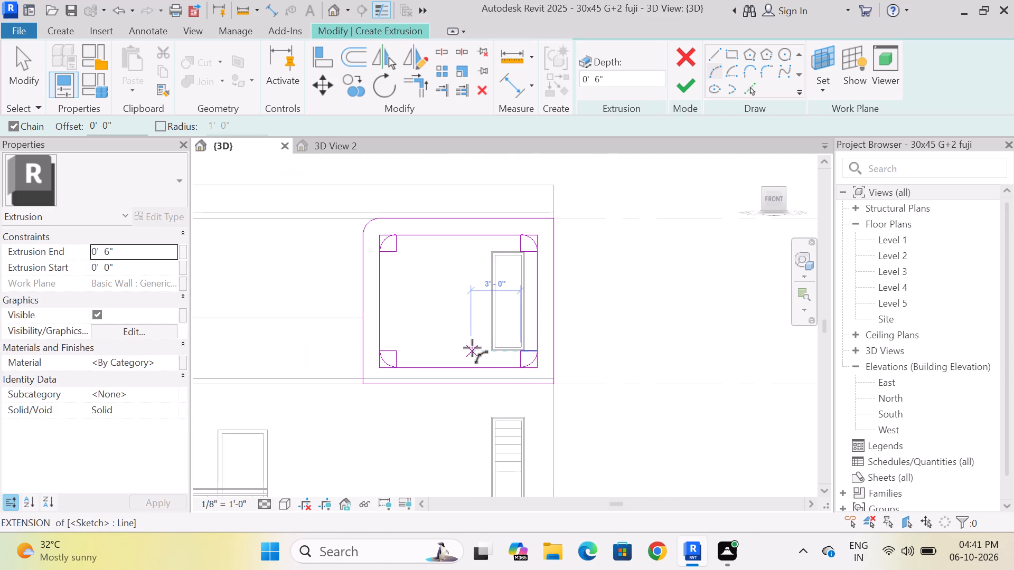
{"action": "scroll", "coordinate": [470, 347], "scroll_direction": "down", "scroll_amount": 2}
{"action": "scroll", "coordinate": [449, 339], "scroll_direction": "up", "scroll_amount": 7}
{"action": "key", "text": "Escape"}
{"action": "key", "text": "Escape"}
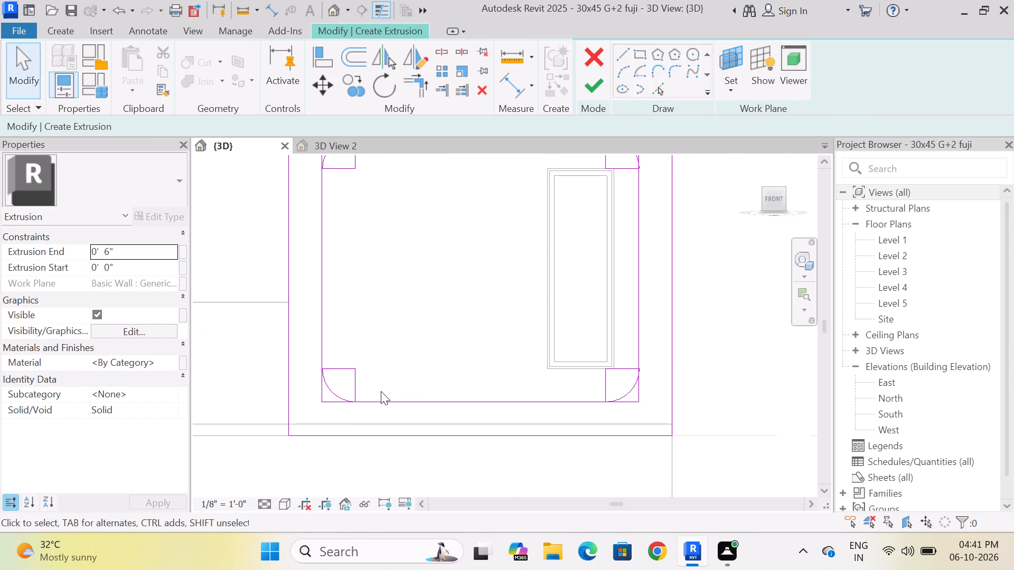
Delete the guide lines at the inner rectangle's lower-left and lower-right corners, keeping the arcs.
{"action": "left_click_drag", "start_coordinate": [380, 391], "coordinate": [343, 364]}
{"action": "key", "text": "Delete"}
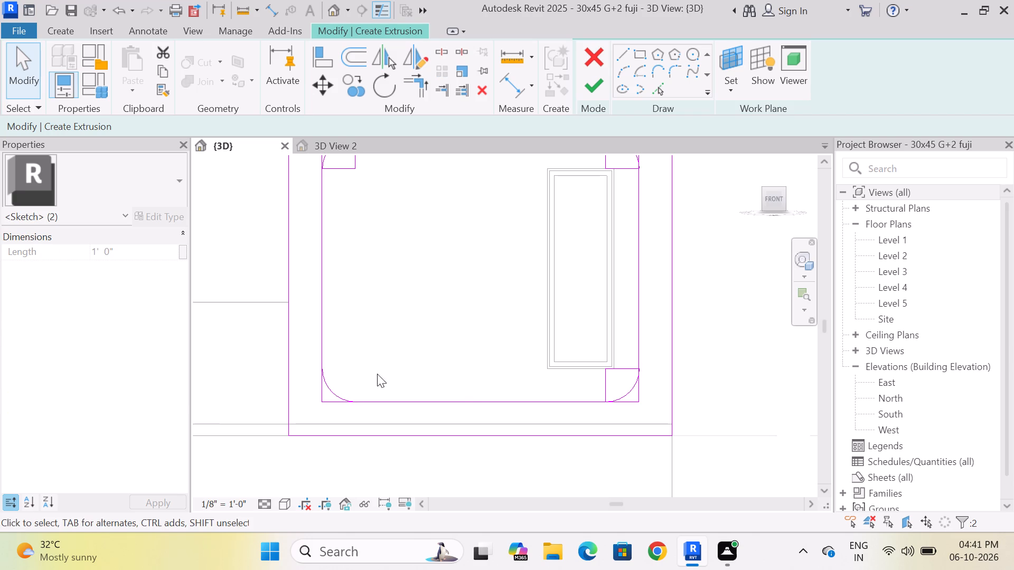
{"action": "left_click", "coordinate": [602, 373]}
{"action": "key", "text": "Delete"}
{"action": "left_click", "coordinate": [603, 374]}
{"action": "key", "text": "Delete"}
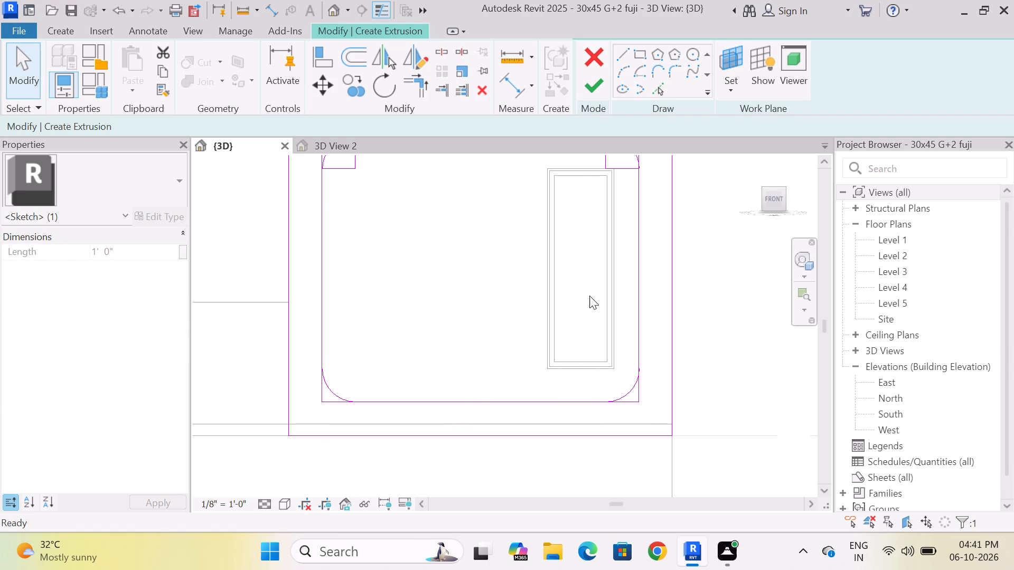
Delete the guide lines at the inner rectangle's upper-right and upper-left corners, keeping the arcs.
{"action": "scroll", "coordinate": [589, 301], "scroll_direction": "down", "scroll_amount": 4}
{"action": "scroll", "coordinate": [593, 225], "scroll_direction": "up", "scroll_amount": 4}
{"action": "left_click", "coordinate": [608, 232]}
{"action": "key", "text": "Delete"}
{"action": "left_click", "coordinate": [602, 215]}
{"action": "key", "text": "Delete"}
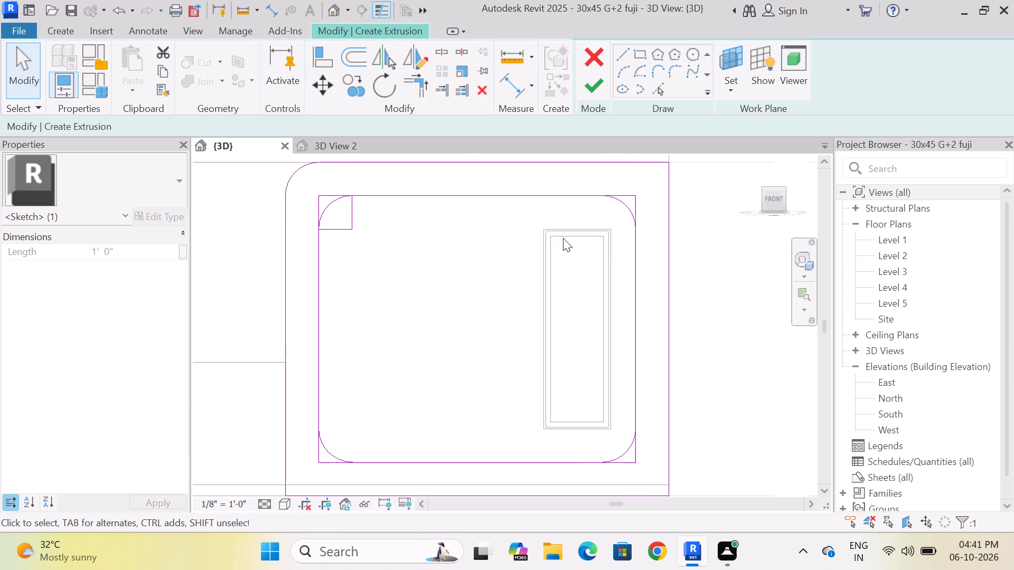
{"action": "left_click", "coordinate": [345, 231]}
{"action": "key", "text": "Delete"}
{"action": "left_click", "coordinate": [350, 214]}
{"action": "key", "text": "Delete"}
Trim the inner rectangle's straight edges to the arcs at its upper-right and lower-right corners.
{"action": "scroll", "coordinate": [451, 261], "scroll_direction": "down", "scroll_amount": 3}
{"action": "left_click_drag", "start_coordinate": [415, 84], "coordinate": [415, 89]}
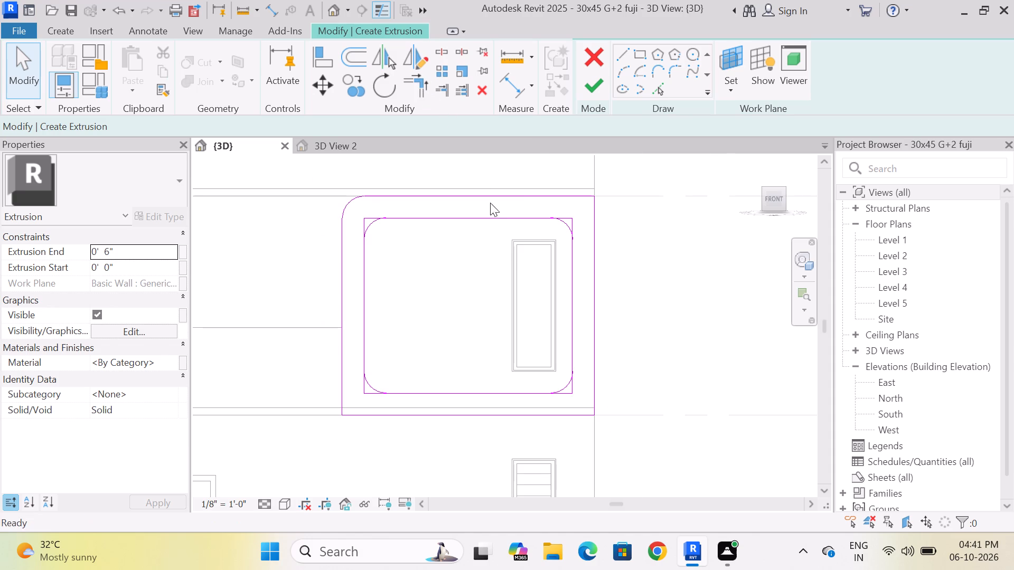
{"action": "left_click", "coordinate": [513, 215]}
{"action": "left_click", "coordinate": [560, 223]}
{"action": "left_click", "coordinate": [568, 260]}
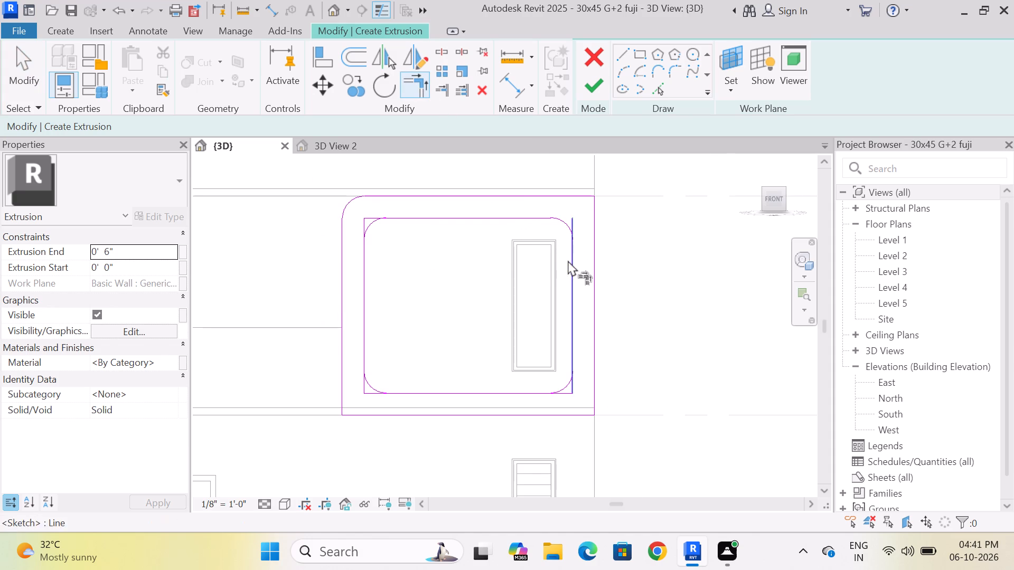
{"action": "left_click", "coordinate": [567, 225]}
{"action": "scroll", "coordinate": [592, 426], "scroll_direction": "up", "scroll_amount": 3}
{"action": "left_click_drag", "start_coordinate": [517, 376], "coordinate": [523, 376]}
{"action": "left_click", "coordinate": [556, 365]}
{"action": "left_click", "coordinate": [566, 304]}
{"action": "left_click", "coordinate": [553, 358]}
Trim the inner rectangle's straight edges to the arcs at its lower-left and upper-left corners.
{"action": "scroll", "coordinate": [561, 399], "scroll_direction": "down", "scroll_amount": 2}
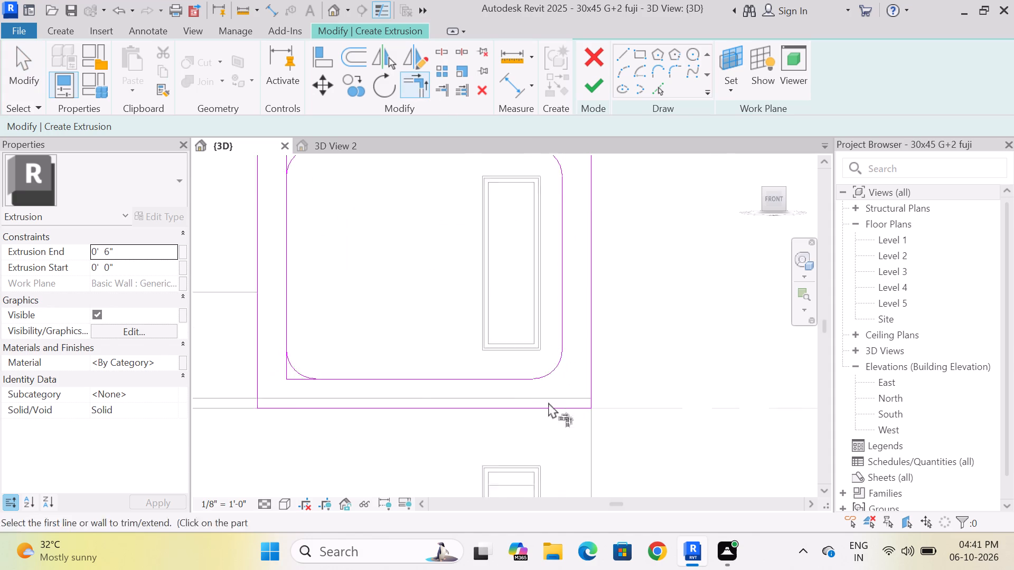
{"action": "scroll", "coordinate": [367, 372], "scroll_direction": "up", "scroll_amount": 2}
{"action": "left_click", "coordinate": [360, 383]}
{"action": "left_click", "coordinate": [321, 372]}
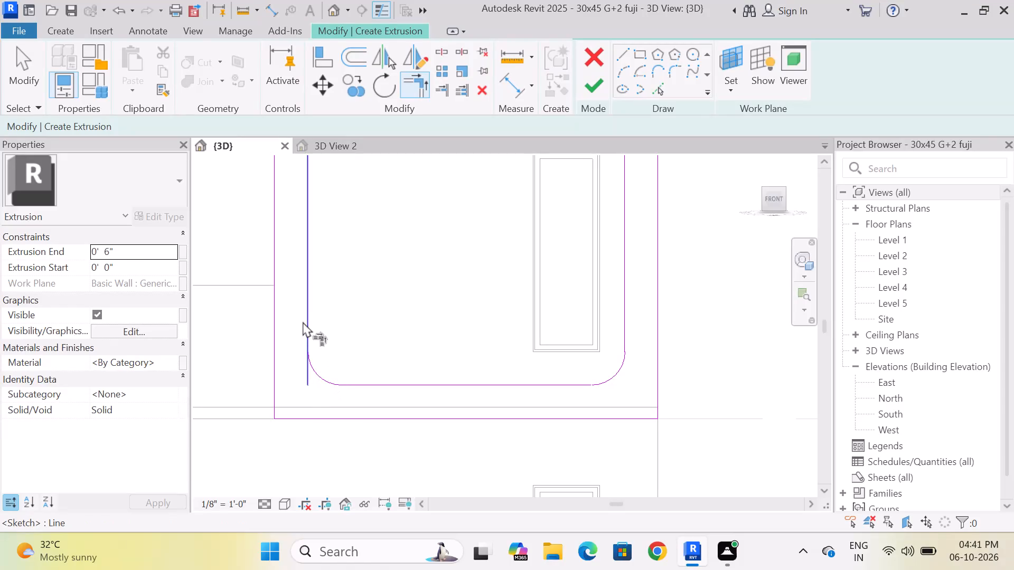
{"action": "left_click", "coordinate": [304, 310]}
{"action": "left_click", "coordinate": [314, 369]}
{"action": "scroll", "coordinate": [388, 315], "scroll_direction": "down", "scroll_amount": 4}
{"action": "scroll", "coordinate": [397, 373], "scroll_direction": "down", "scroll_amount": 3}
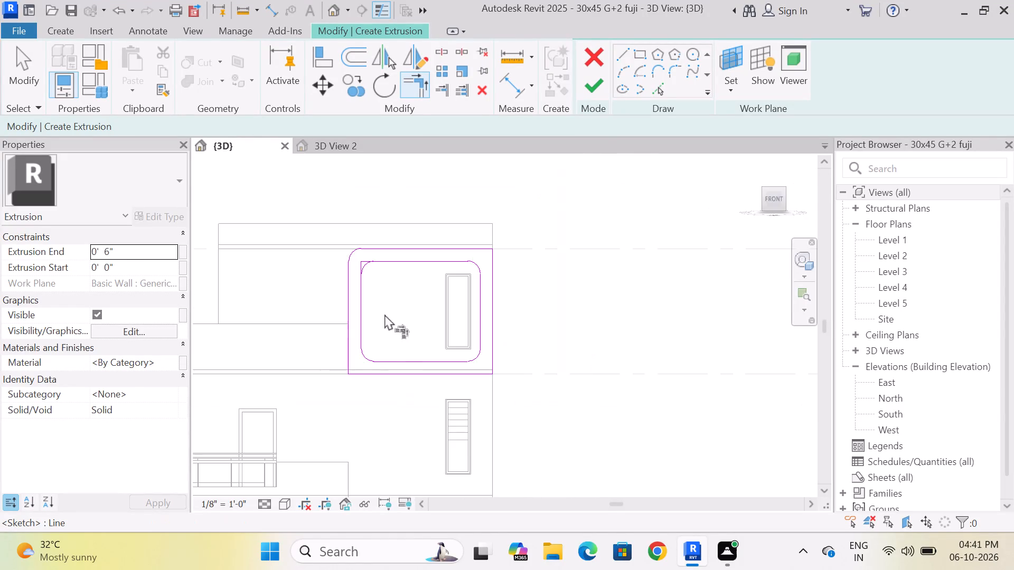
{"action": "scroll", "coordinate": [360, 254], "scroll_direction": "up", "scroll_amount": 7}
{"action": "left_click", "coordinate": [356, 330]}
{"action": "left_click", "coordinate": [373, 281]}
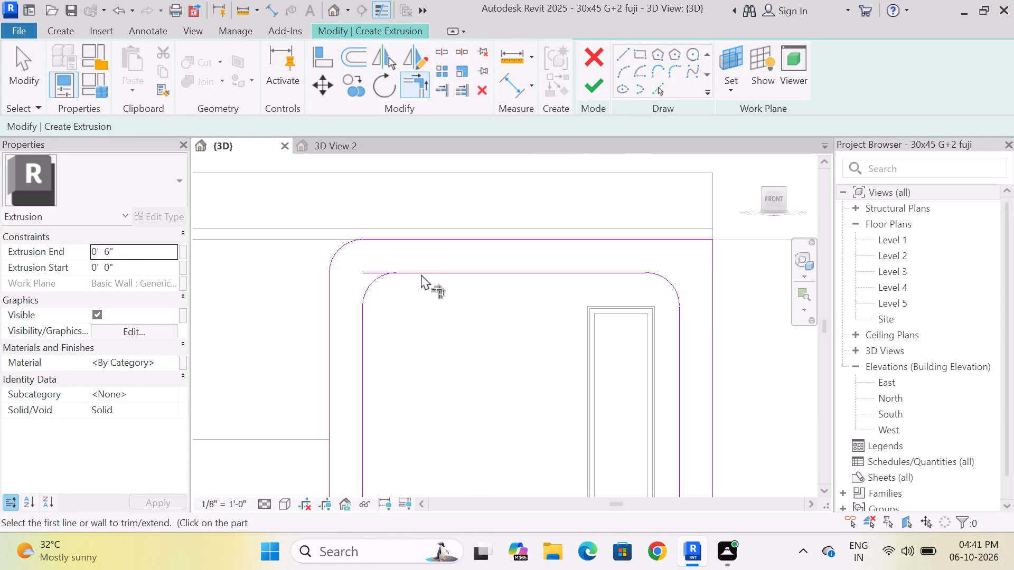
{"action": "left_click", "coordinate": [425, 273]}
{"action": "left_click", "coordinate": [372, 281]}
{"action": "scroll", "coordinate": [420, 324], "scroll_direction": "down", "scroll_amount": 8}
{"action": "scroll", "coordinate": [480, 333], "scroll_direction": "up", "scroll_amount": 3}
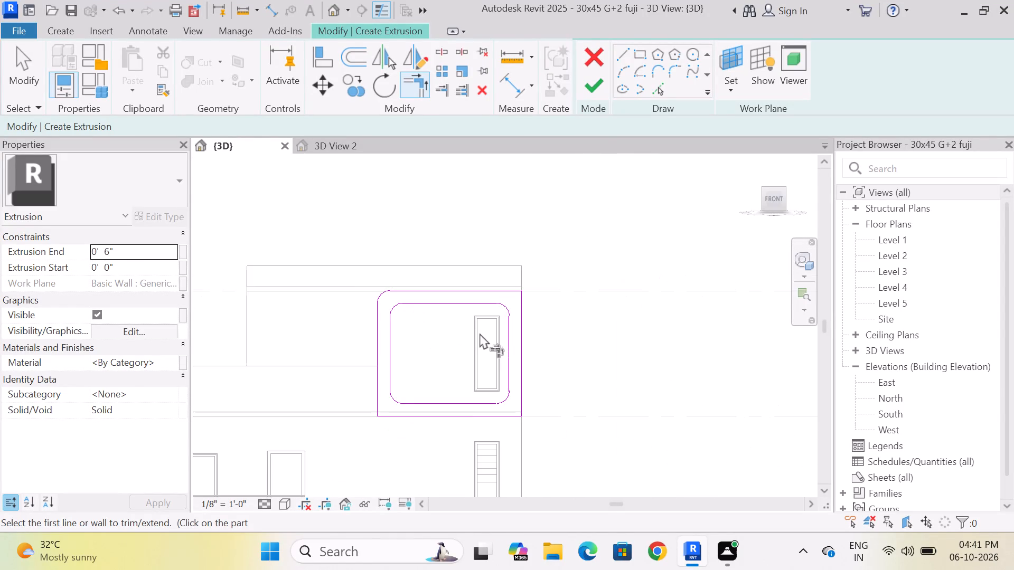
{"action": "key", "text": "Escape"}
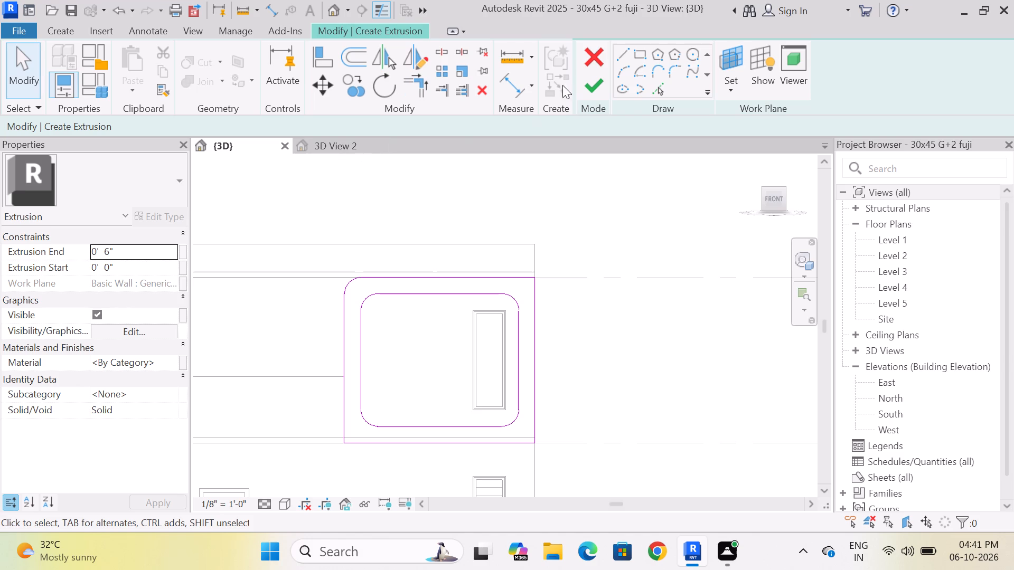
Sketch two 1'-0" guide lines forming a square at the outer frame's upper-right corner.
{"action": "left_click", "coordinate": [627, 49]}
{"action": "scroll", "coordinate": [520, 237], "scroll_direction": "up", "scroll_amount": 4}
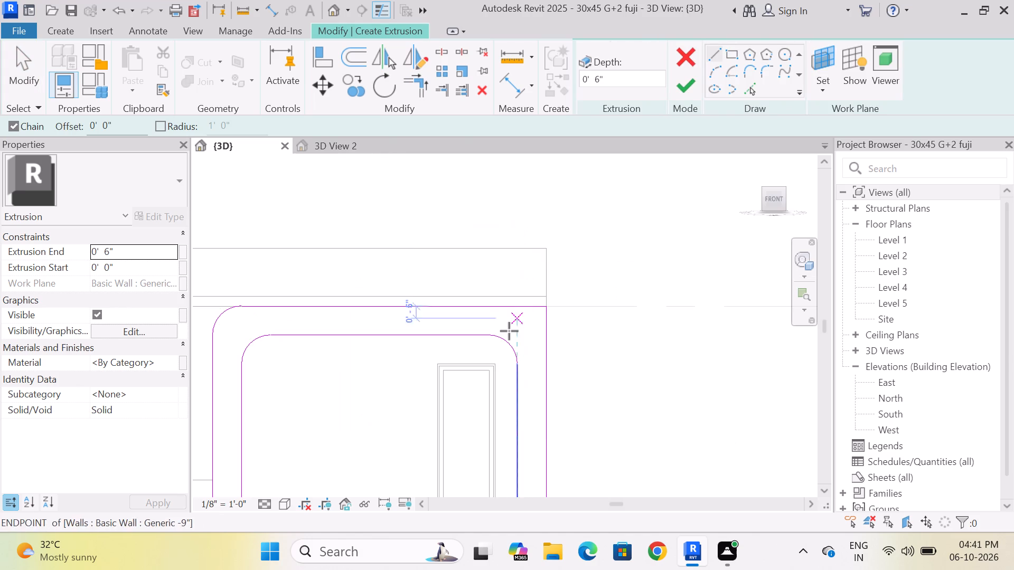
{"action": "scroll", "coordinate": [509, 331], "scroll_direction": "up", "scroll_amount": 3}
{"action": "scroll", "coordinate": [533, 295], "scroll_direction": "down", "scroll_amount": 3}
{"action": "scroll", "coordinate": [539, 305], "scroll_direction": "up", "scroll_amount": 8}
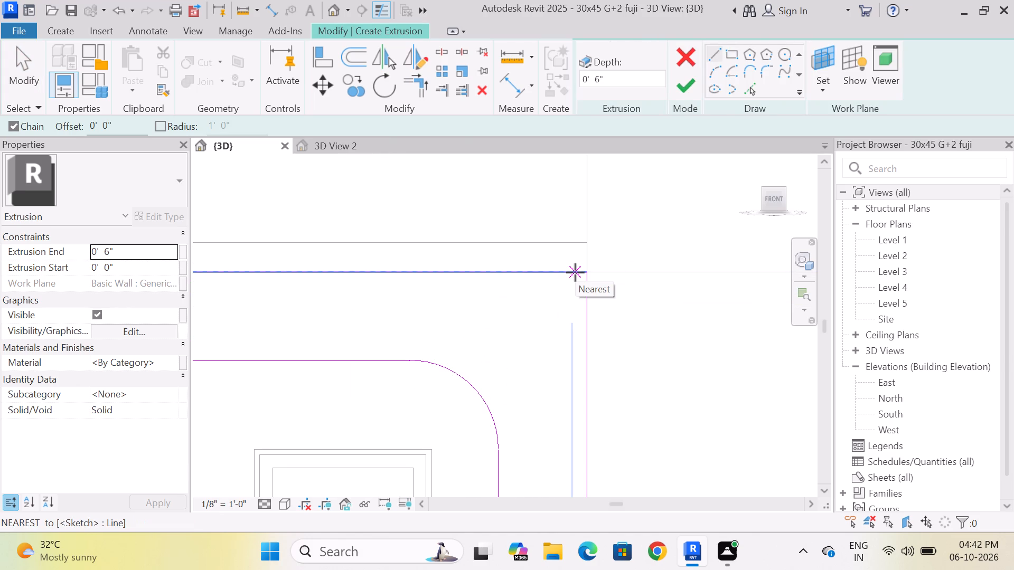
{"action": "key", "text": "1"}
{"action": "key", "text": "apostrophe"}
{"action": "key", "text": "Return"}
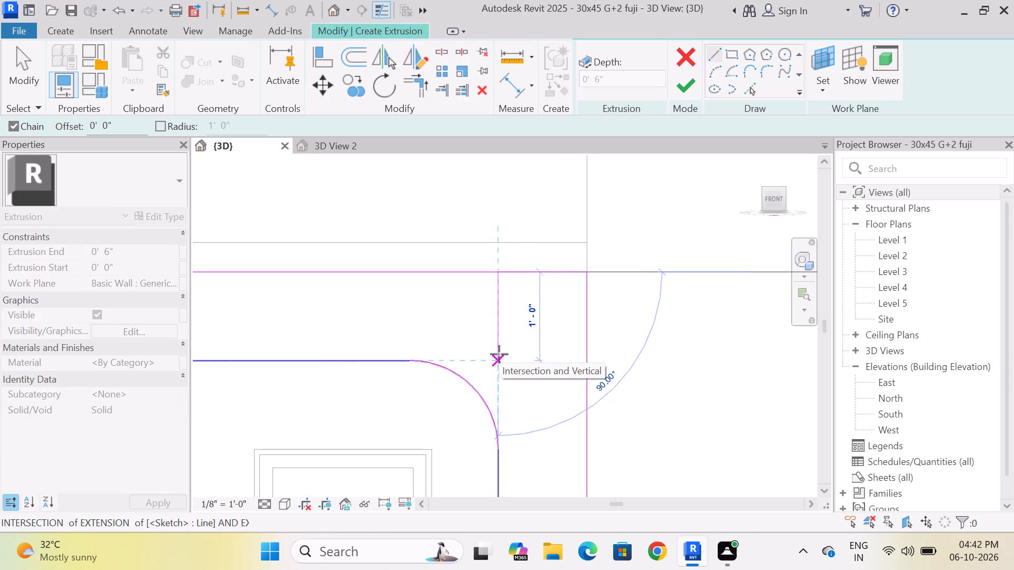
{"action": "left_click", "coordinate": [499, 354]}
{"action": "left_click", "coordinate": [588, 359]}
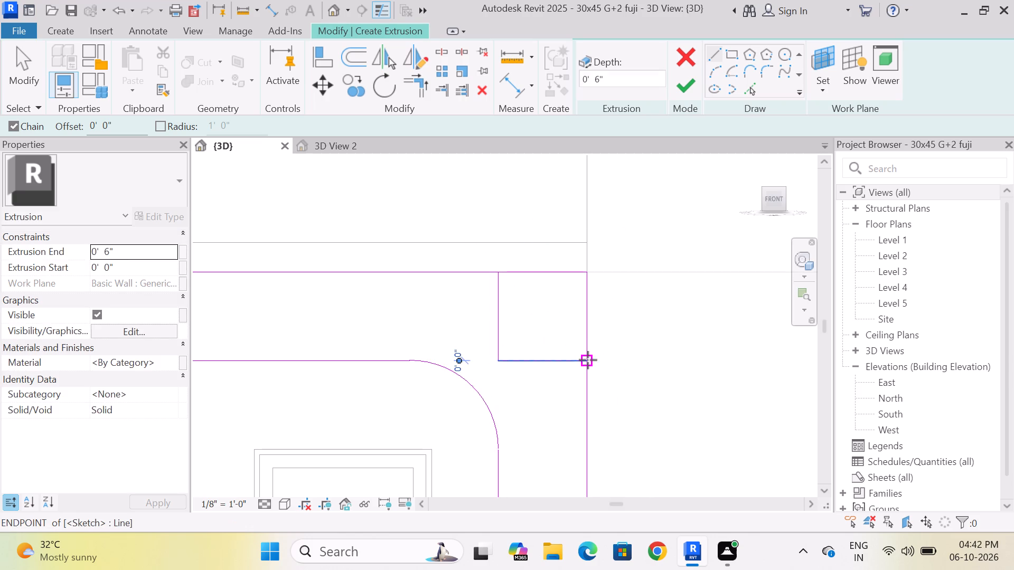
{"action": "scroll", "coordinate": [588, 360], "scroll_direction": "down", "scroll_amount": 12}
{"action": "scroll", "coordinate": [553, 321], "scroll_direction": "up", "scroll_amount": 3}
{"action": "key", "text": "Escape"}
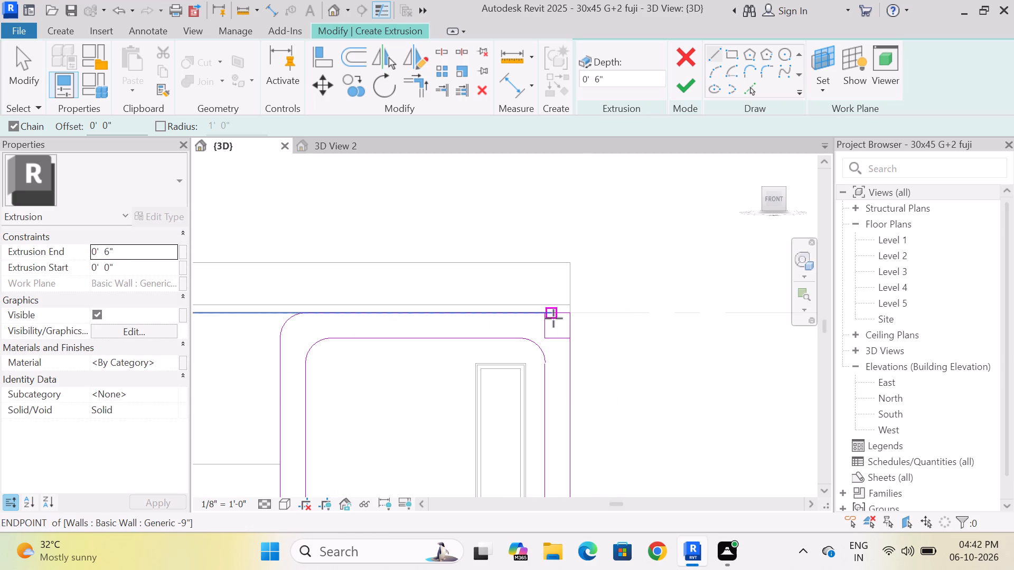
{"action": "scroll", "coordinate": [553, 319], "scroll_direction": "down", "scroll_amount": 3}
{"action": "scroll", "coordinate": [552, 327], "scroll_direction": "up", "scroll_amount": 6}
{"action": "key", "text": "Escape"}
{"action": "left_click", "coordinate": [566, 358]}
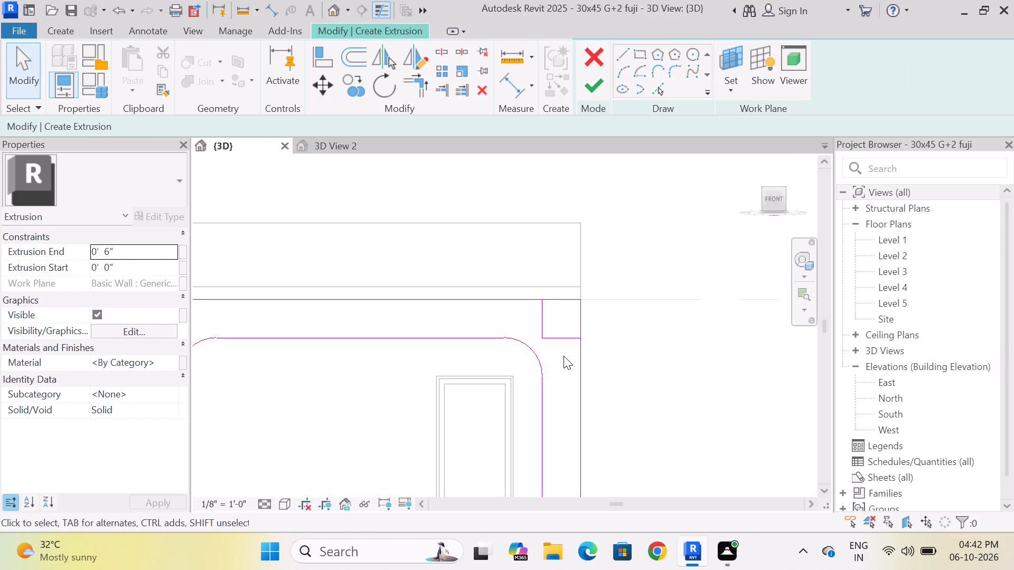
Mirror a copy of the upper-right guide lines about the outer frame's horizontal centreline to its lower-right corner.
{"action": "scroll", "coordinate": [532, 309], "scroll_direction": "down", "scroll_amount": 4}
{"action": "scroll", "coordinate": [551, 332], "scroll_direction": "up", "scroll_amount": 3}
{"action": "left_click_drag", "start_coordinate": [551, 335], "coordinate": [517, 286]}
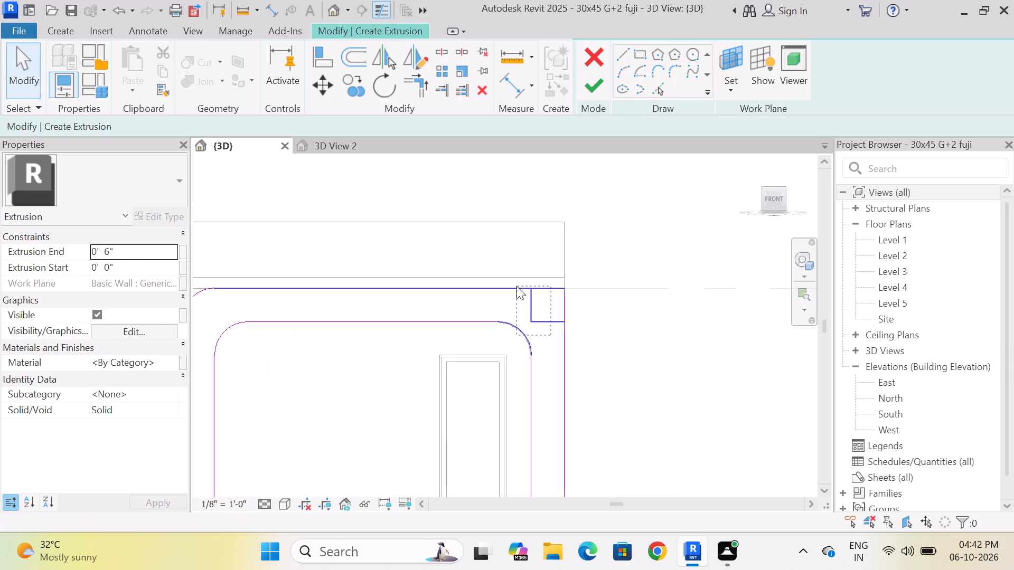
{"action": "left_click_drag", "start_coordinate": [517, 286], "coordinate": [525, 300]}
{"action": "left_click", "coordinate": [414, 57]}
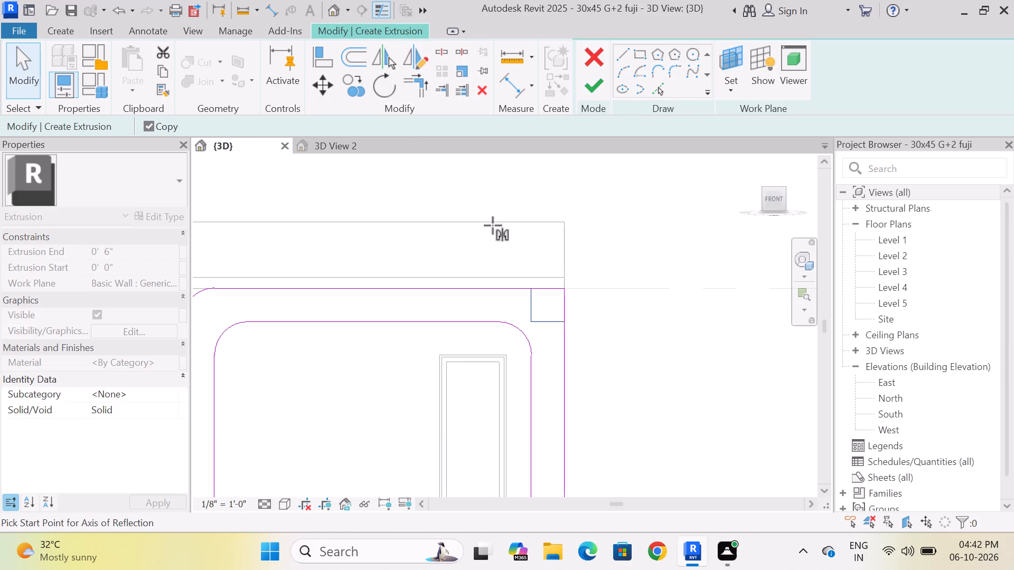
{"action": "scroll", "coordinate": [504, 237], "scroll_direction": "down", "scroll_amount": 6}
{"action": "scroll", "coordinate": [523, 336], "scroll_direction": "up", "scroll_amount": 4}
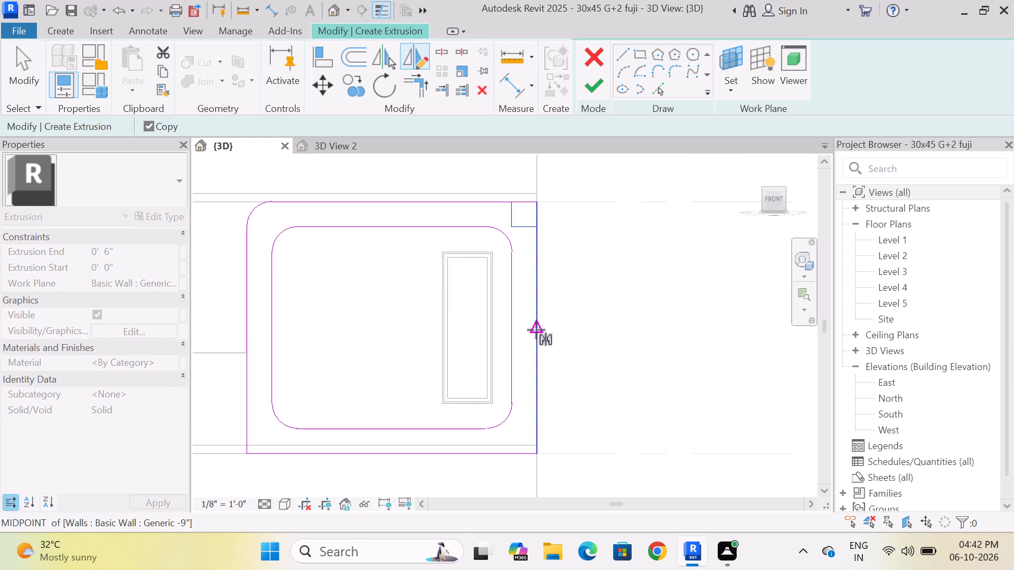
{"action": "left_click", "coordinate": [538, 329]}
{"action": "left_click", "coordinate": [495, 328]}
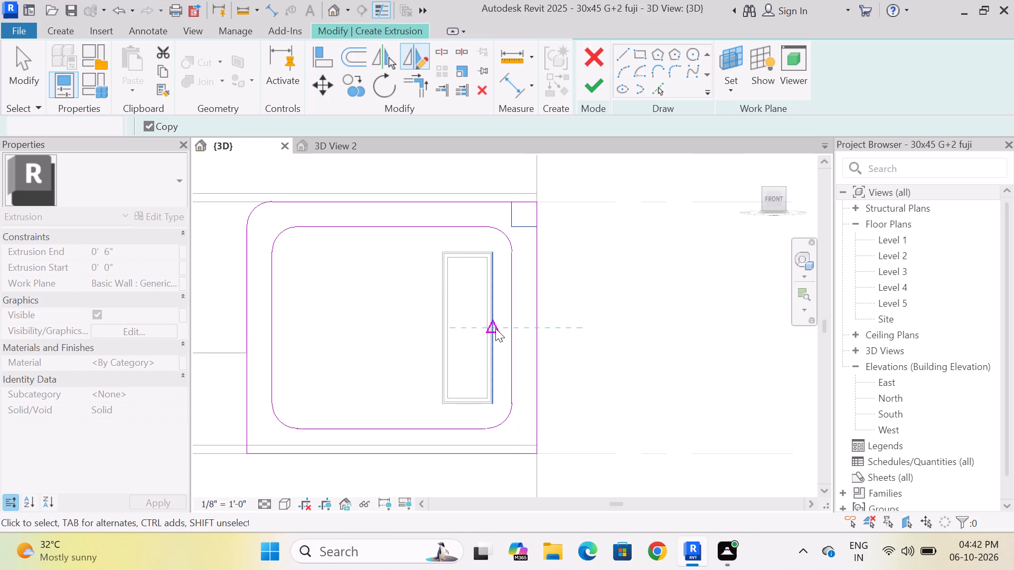
{"action": "key", "text": "Escape"}
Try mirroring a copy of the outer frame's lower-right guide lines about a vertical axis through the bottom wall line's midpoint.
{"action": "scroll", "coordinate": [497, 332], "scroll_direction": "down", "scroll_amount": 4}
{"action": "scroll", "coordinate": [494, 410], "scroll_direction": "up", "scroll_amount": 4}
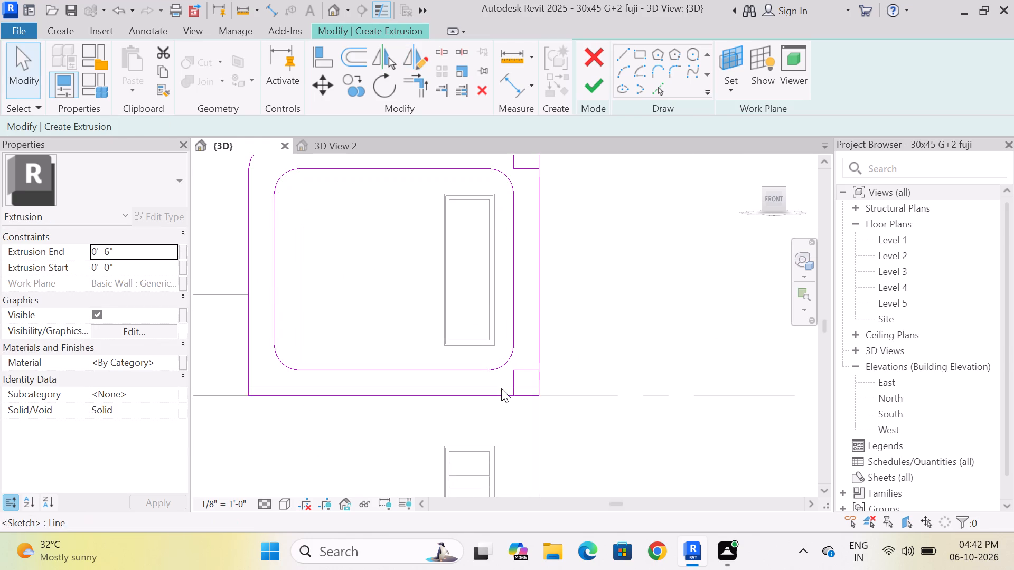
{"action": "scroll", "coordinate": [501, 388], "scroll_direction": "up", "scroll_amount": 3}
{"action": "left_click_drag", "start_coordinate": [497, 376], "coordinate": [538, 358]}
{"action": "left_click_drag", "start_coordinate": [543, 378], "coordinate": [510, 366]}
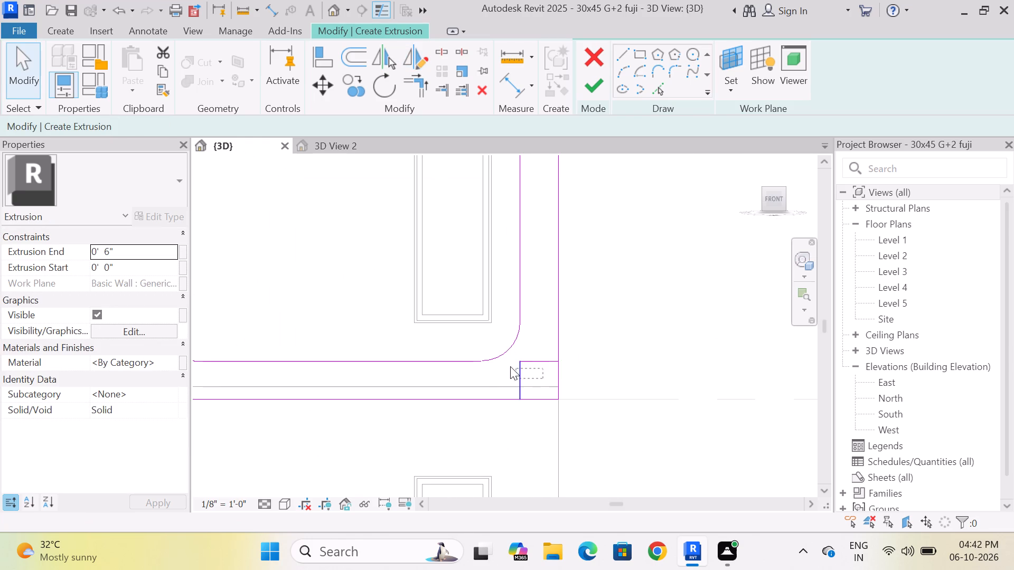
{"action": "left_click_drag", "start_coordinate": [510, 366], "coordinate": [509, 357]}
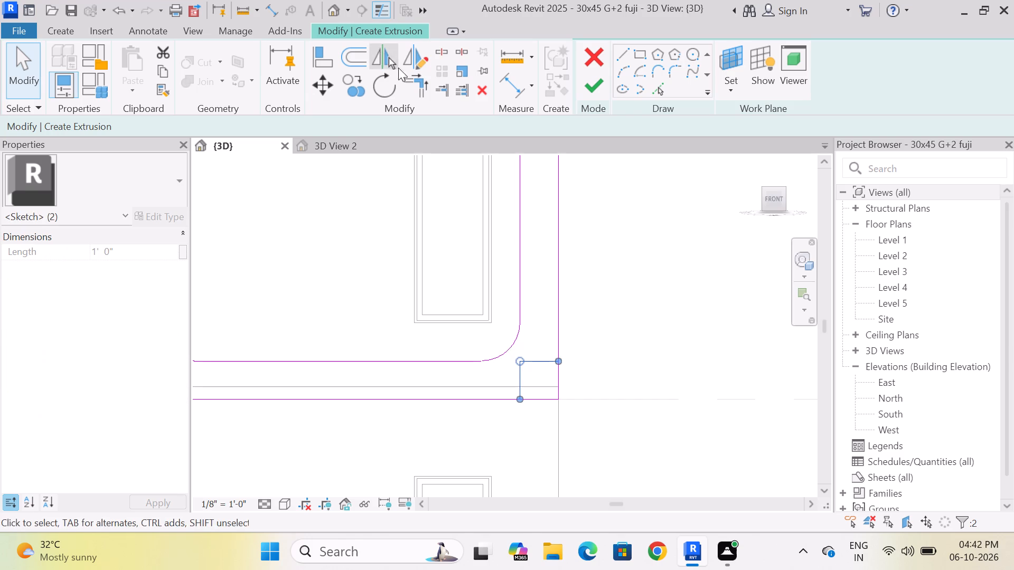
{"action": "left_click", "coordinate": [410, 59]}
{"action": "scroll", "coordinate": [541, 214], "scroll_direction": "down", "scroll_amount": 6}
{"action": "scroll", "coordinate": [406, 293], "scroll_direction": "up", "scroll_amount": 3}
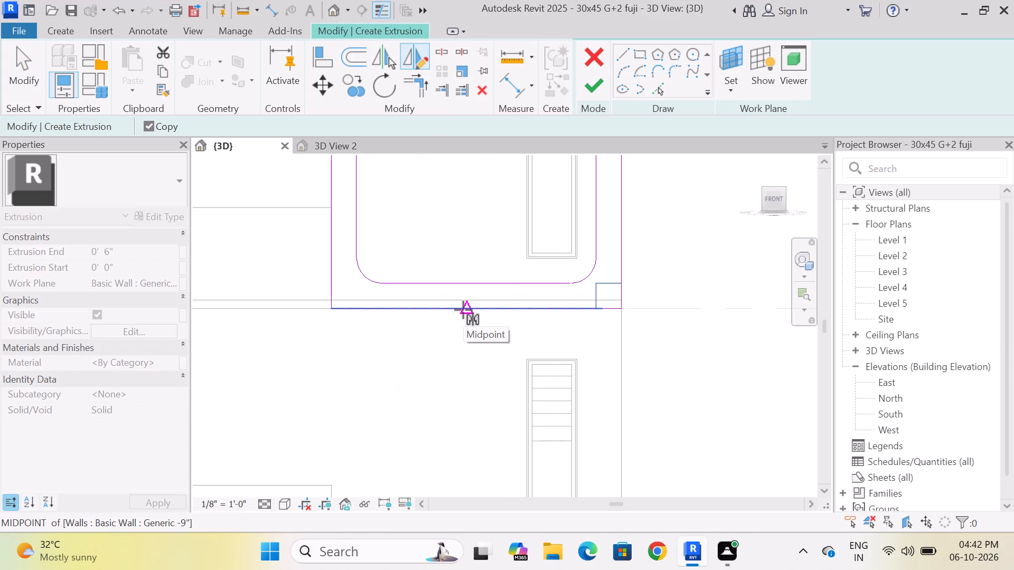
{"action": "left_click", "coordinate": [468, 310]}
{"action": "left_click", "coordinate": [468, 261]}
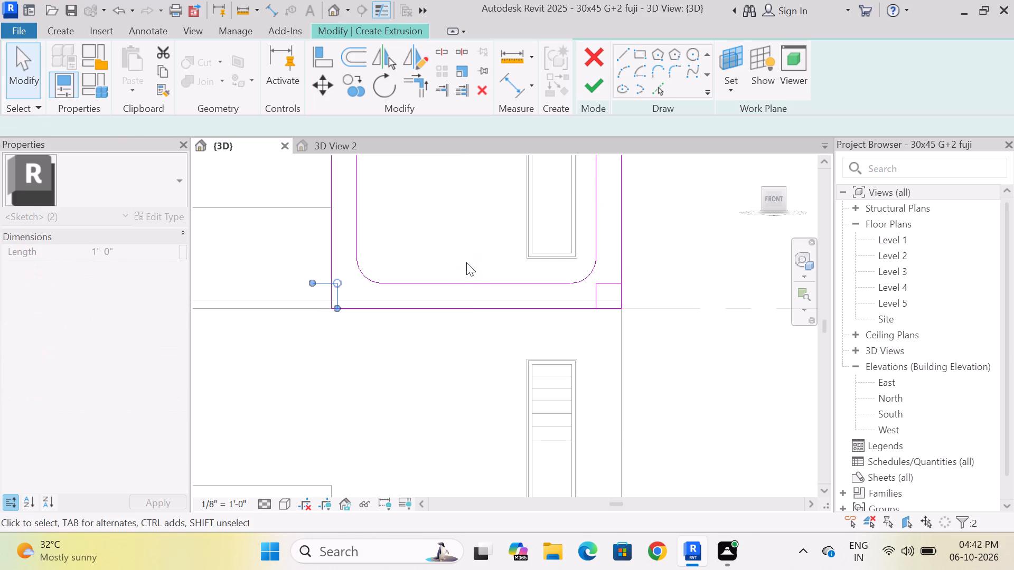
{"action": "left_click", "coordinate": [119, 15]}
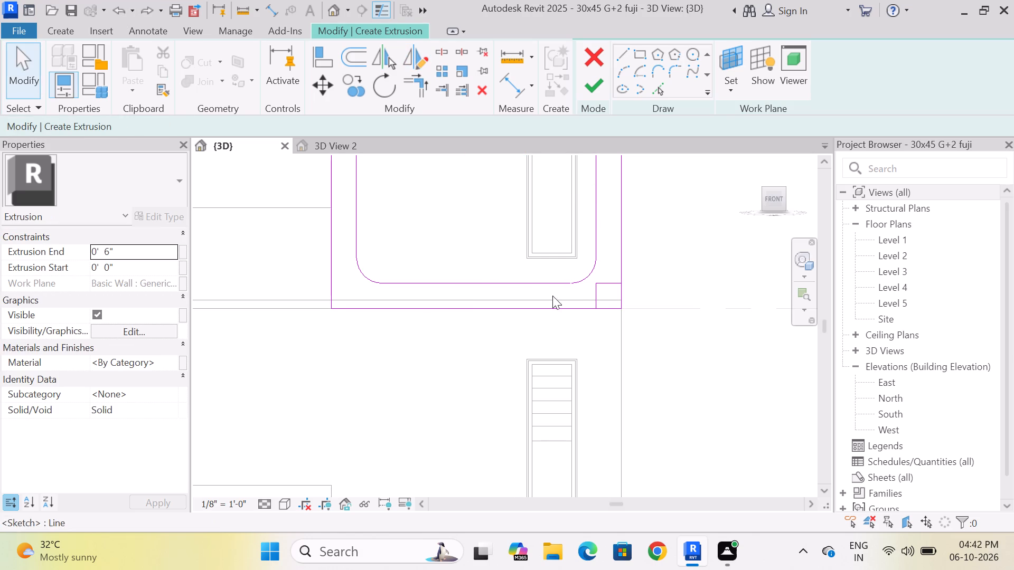
Mirror a copy of the outer frame's lower-right guide lines about a vertical axis through the bottom wall line's midpoint.
{"action": "scroll", "coordinate": [606, 288], "scroll_direction": "up", "scroll_amount": 5}
{"action": "left_click_drag", "start_coordinate": [609, 309], "coordinate": [582, 270]}
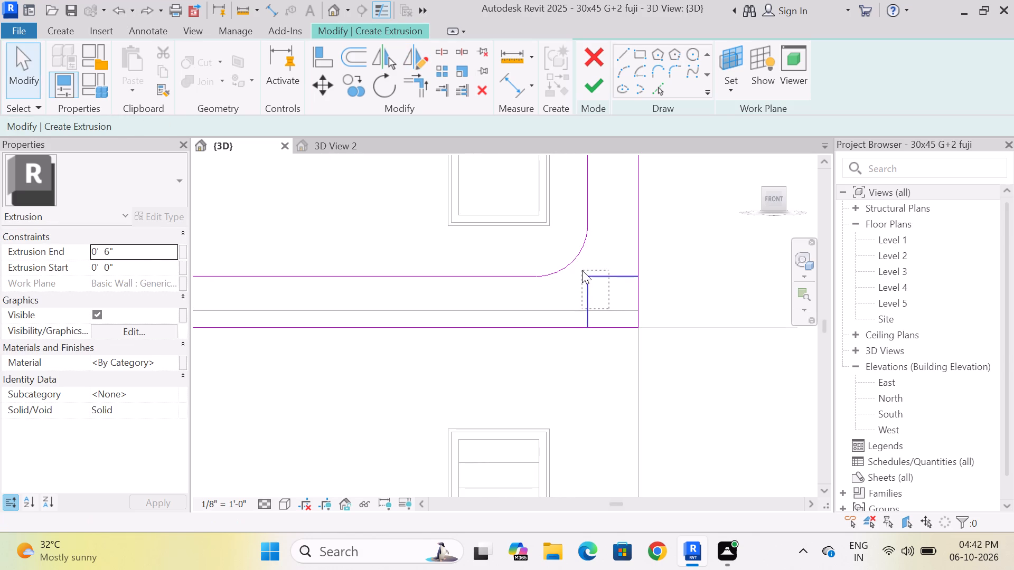
{"action": "left_click_drag", "start_coordinate": [582, 270], "coordinate": [583, 271]}
{"action": "left_click", "coordinate": [417, 62]}
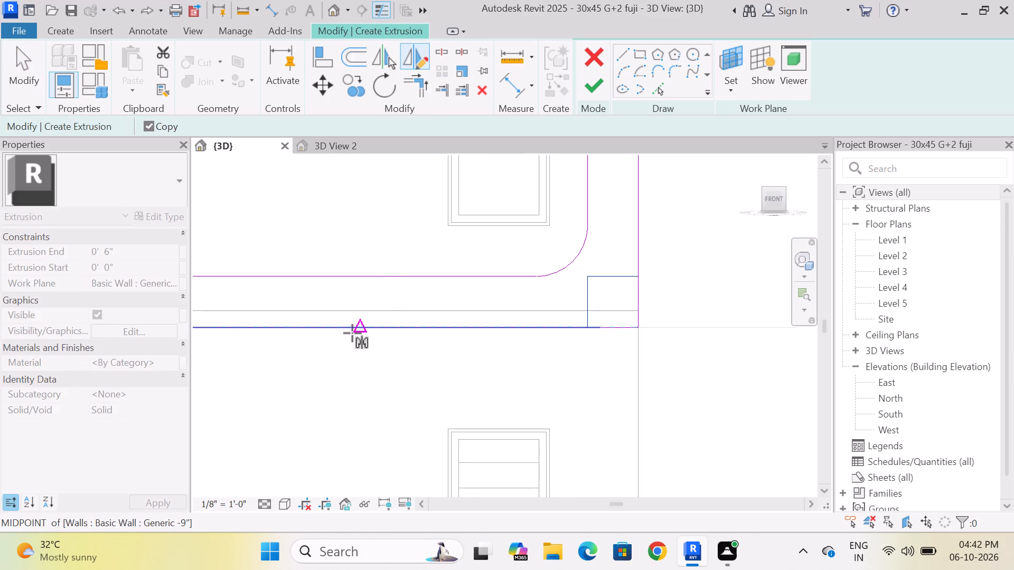
{"action": "left_click", "coordinate": [362, 329]}
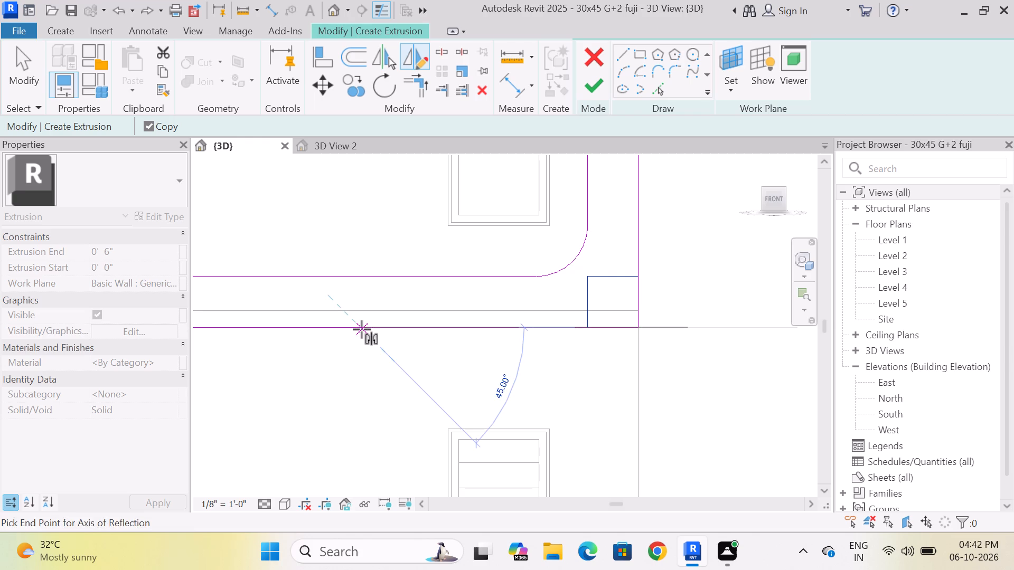
{"action": "left_click", "coordinate": [361, 346]}
{"action": "scroll", "coordinate": [361, 346], "scroll_direction": "down", "scroll_amount": 7}
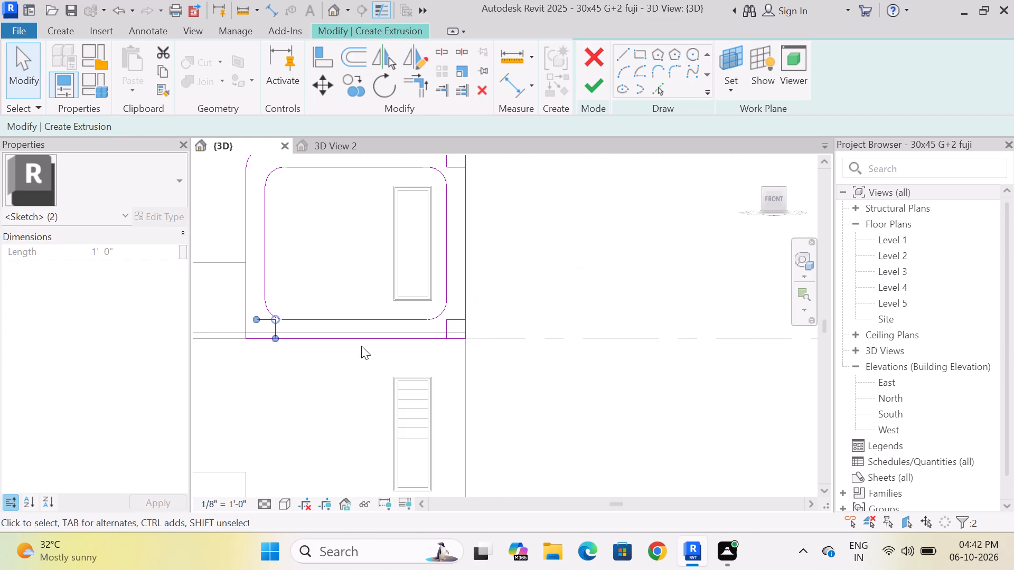
{"action": "scroll", "coordinate": [361, 346], "scroll_direction": "down", "scroll_amount": 3}
{"action": "scroll", "coordinate": [278, 325], "scroll_direction": "up", "scroll_amount": 6}
{"action": "scroll", "coordinate": [323, 371], "scroll_direction": "down", "scroll_amount": 3}
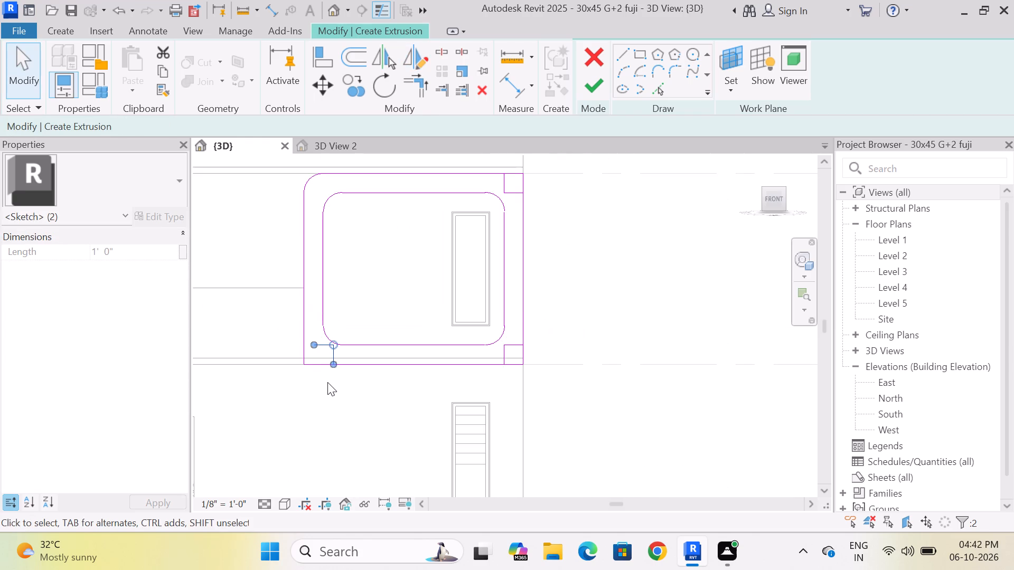
Nudge the mirrored guide lines sideways until they meet the outer frame's lower-left corner edges, undoing the final overshooting nudge.
{"action": "scroll", "coordinate": [304, 325], "scroll_direction": "up", "scroll_amount": 4}
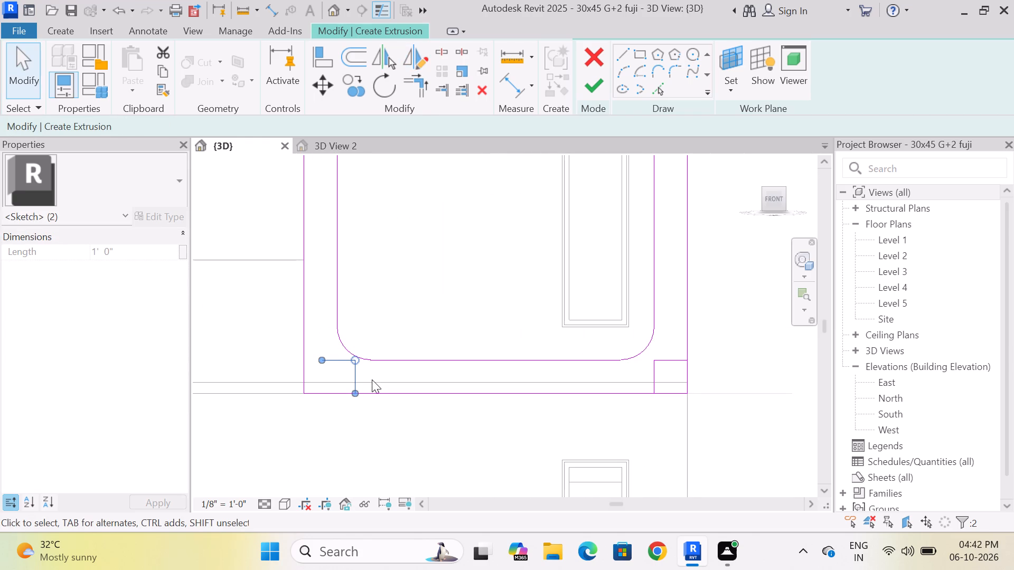
{"action": "key", "text": "Left"}
{"action": "key", "text": "Left"}
{"action": "key", "text": "Left"}
{"action": "key", "text": "Left"}
{"action": "key", "text": "Left"}
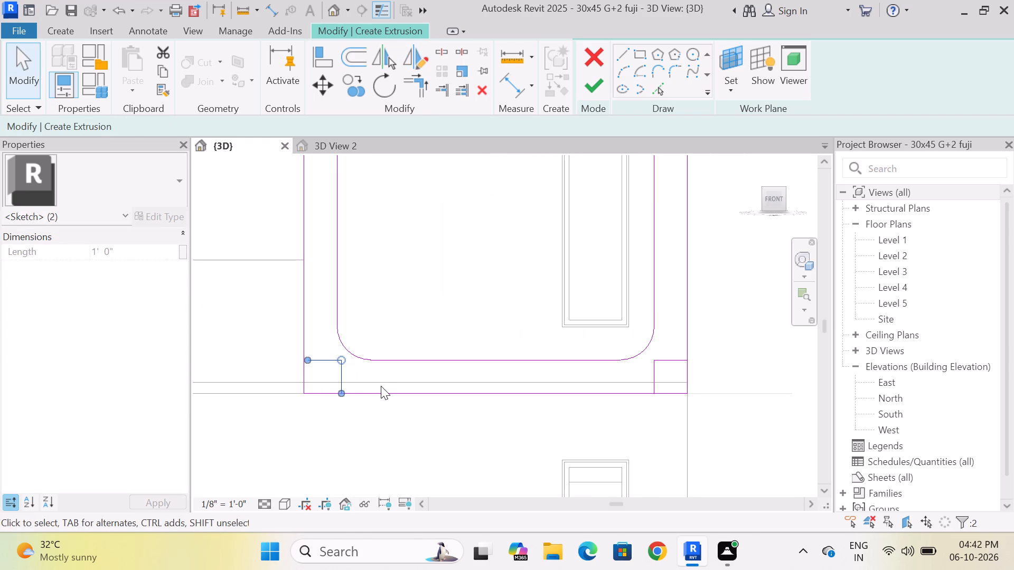
{"action": "key", "text": "Left"}
{"action": "key", "text": "Left"}
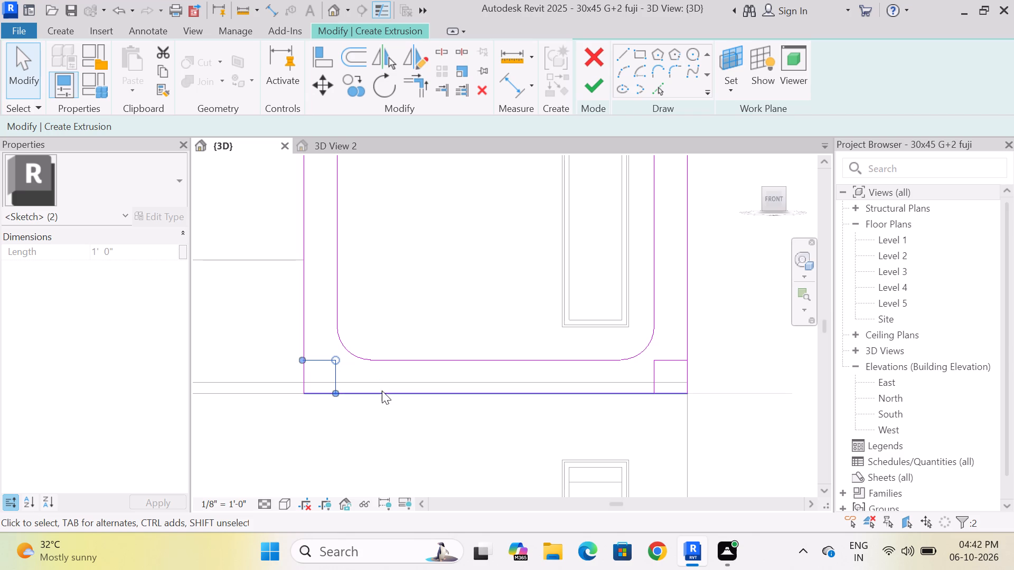
{"action": "key", "text": "Right"}
{"action": "scroll", "coordinate": [246, 348], "scroll_direction": "up", "scroll_amount": 7}
{"action": "key", "text": "Escape"}
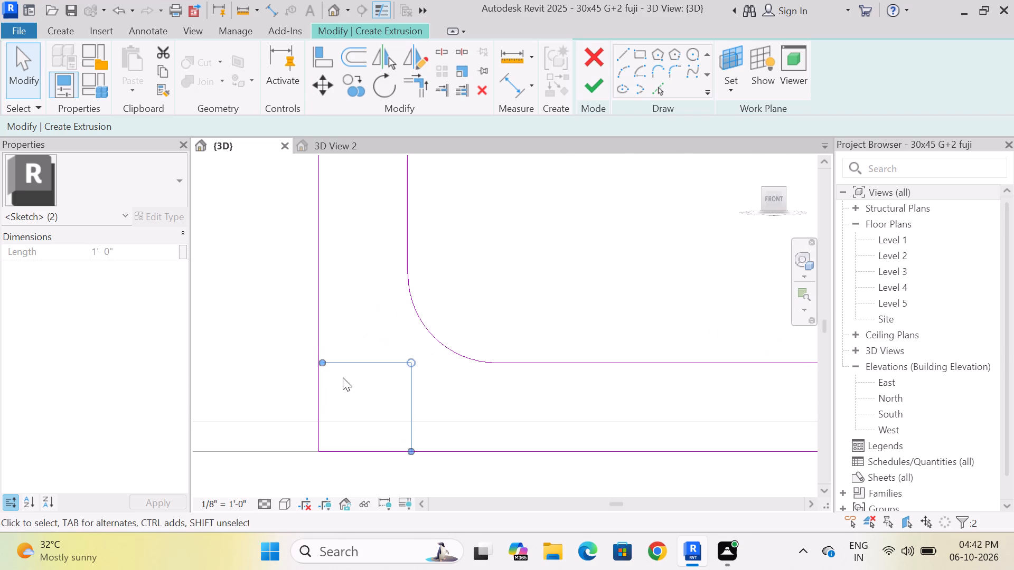
{"action": "scroll", "coordinate": [322, 382], "scroll_direction": "up", "scroll_amount": 3}
{"action": "left_click_drag", "start_coordinate": [481, 406], "coordinate": [424, 324]}
{"action": "key", "text": "Left"}
{"action": "scroll", "coordinate": [289, 369], "scroll_direction": "up", "scroll_amount": 3}
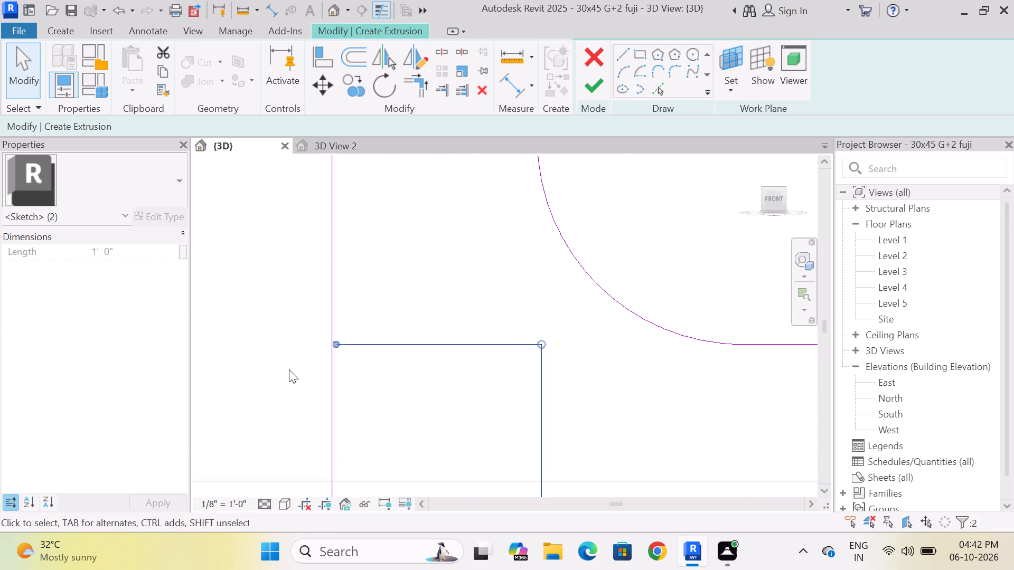
{"action": "scroll", "coordinate": [289, 369], "scroll_direction": "up", "scroll_amount": 4}
{"action": "key", "text": "Left"}
{"action": "key", "text": "Left"}
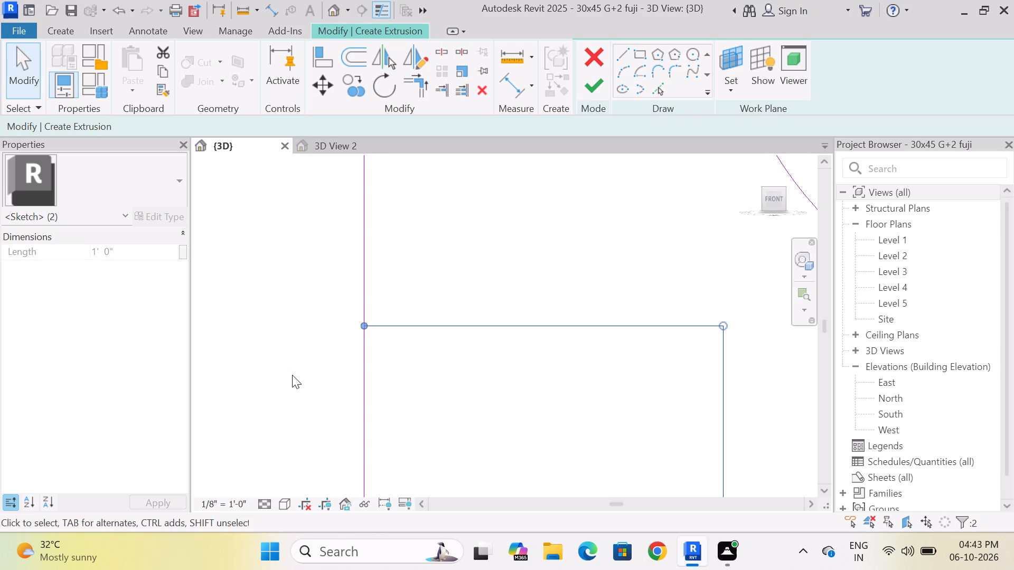
{"action": "key", "text": "Right"}
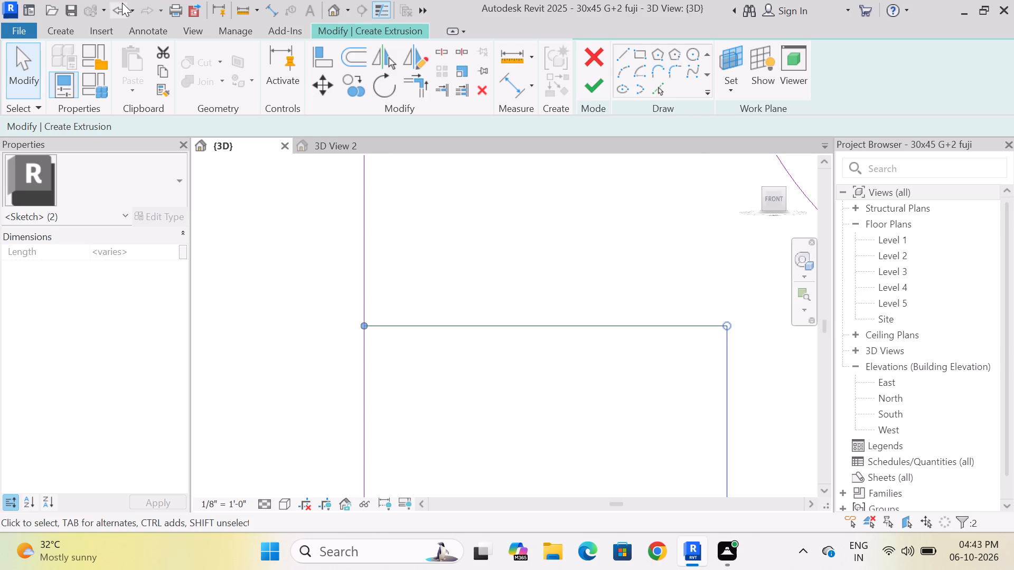
{"action": "left_click", "coordinate": [122, 3]}
{"action": "scroll", "coordinate": [238, 254], "scroll_direction": "down", "scroll_amount": 17}
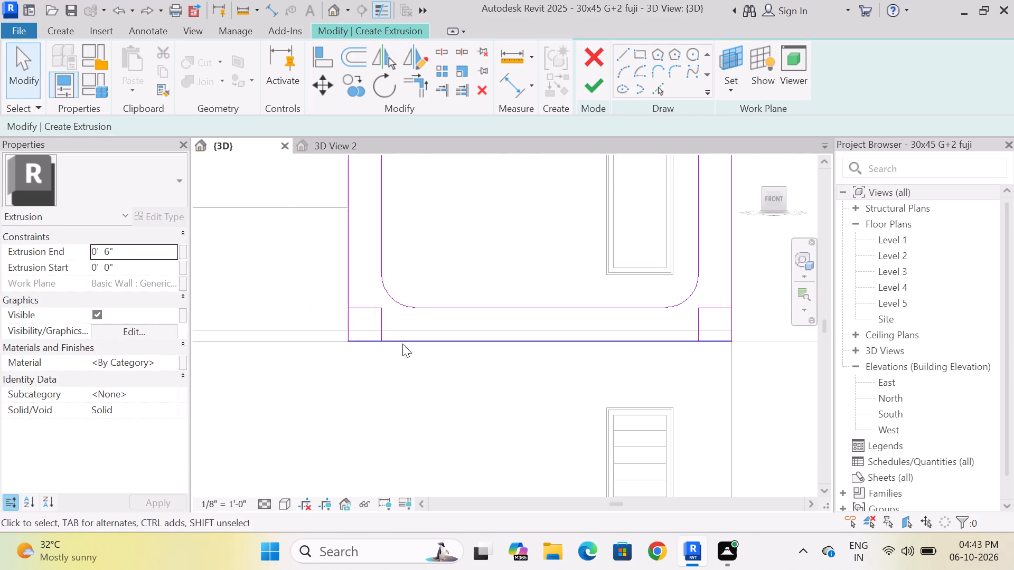
Draw a 1'-0" radius arc across the outer frame's upper-right corner between the guide line ends.
{"action": "scroll", "coordinate": [401, 375], "scroll_direction": "down", "scroll_amount": 4}
{"action": "scroll", "coordinate": [449, 394], "scroll_direction": "down", "scroll_amount": 3}
{"action": "scroll", "coordinate": [518, 341], "scroll_direction": "up", "scroll_amount": 3}
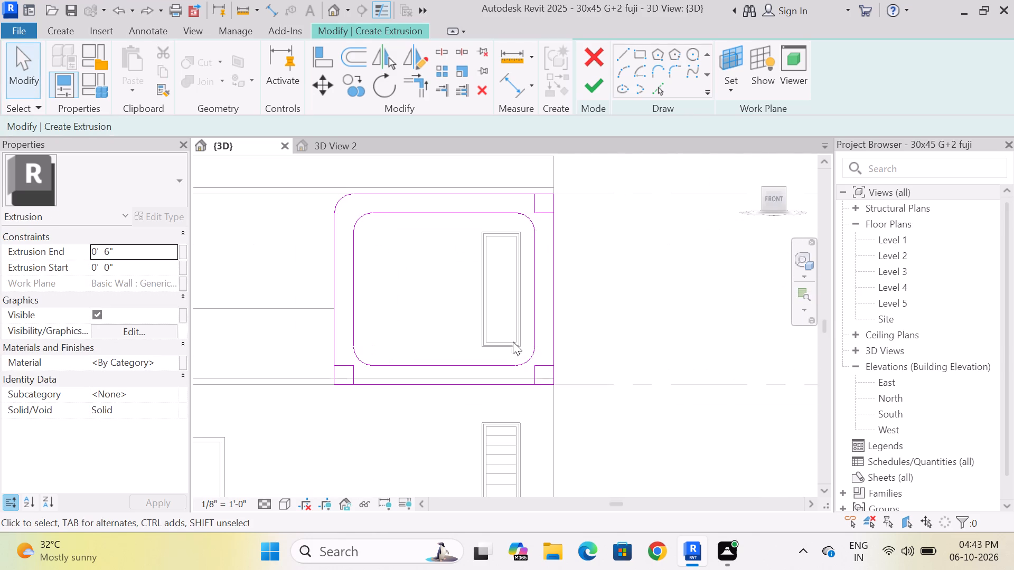
{"action": "left_click", "coordinate": [625, 68]}
{"action": "scroll", "coordinate": [524, 219], "scroll_direction": "up", "scroll_amount": 8}
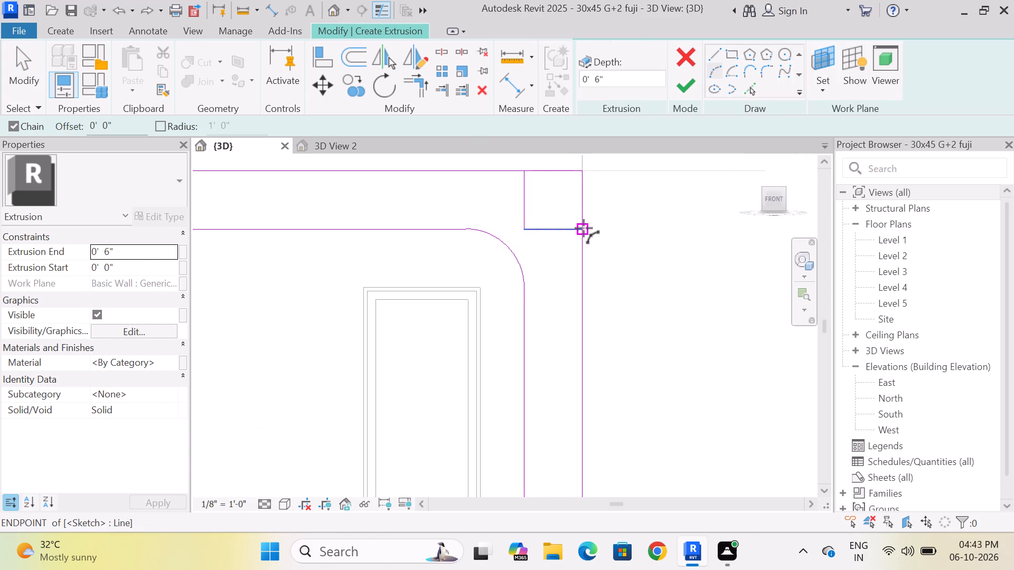
{"action": "left_click", "coordinate": [584, 228]}
{"action": "left_click", "coordinate": [524, 174]}
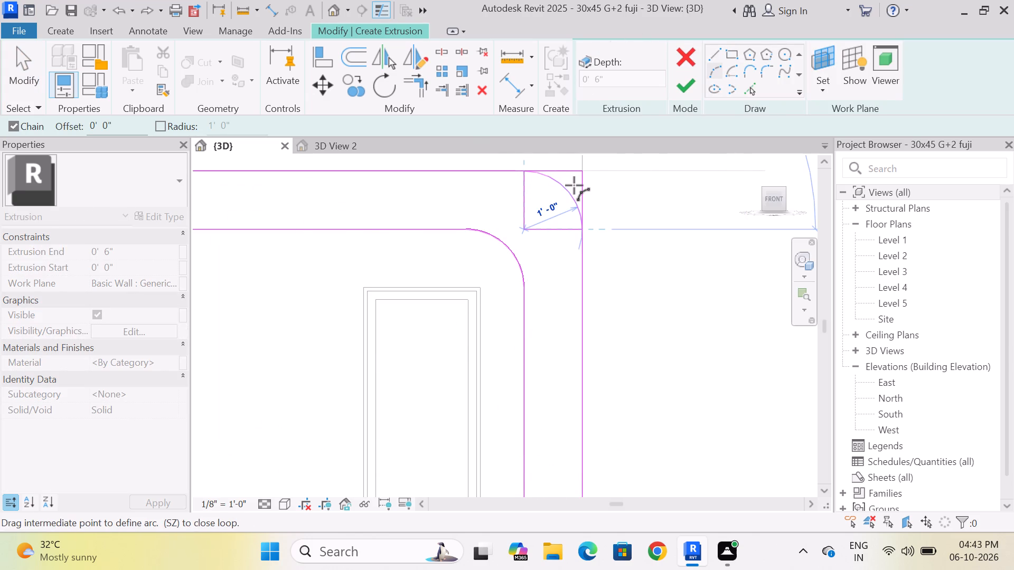
{"action": "left_click", "coordinate": [574, 185]}
{"action": "scroll", "coordinate": [574, 185], "scroll_direction": "down", "scroll_amount": 11}
{"action": "key", "text": "Escape"}
Draw a 1'-0" radius arc across the outer frame's lower-right corner between the guide line ends.
{"action": "scroll", "coordinate": [571, 298], "scroll_direction": "up", "scroll_amount": 12}
{"action": "left_click", "coordinate": [526, 295]}
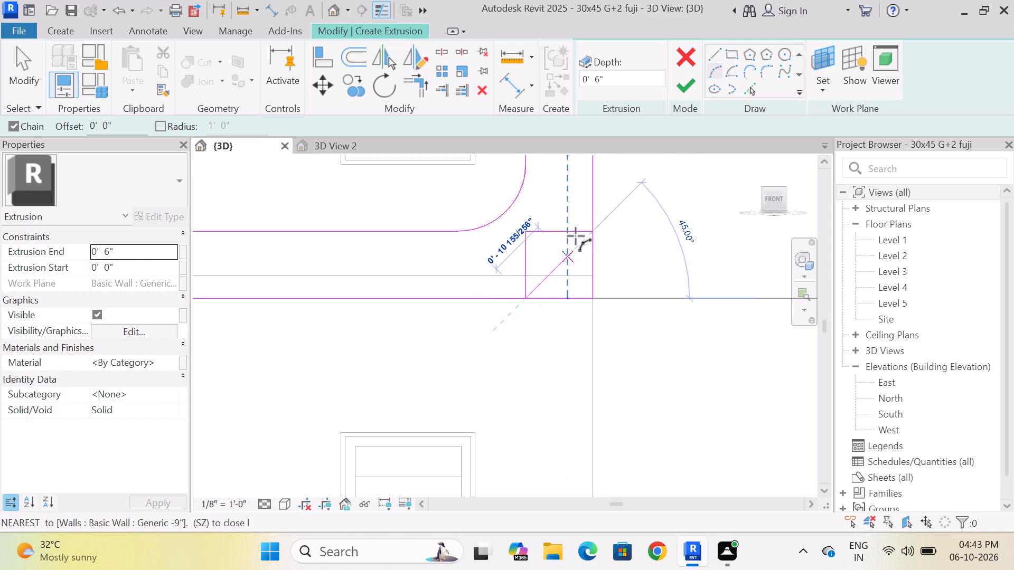
{"action": "left_click", "coordinate": [591, 227]}
{"action": "left_click", "coordinate": [563, 280]}
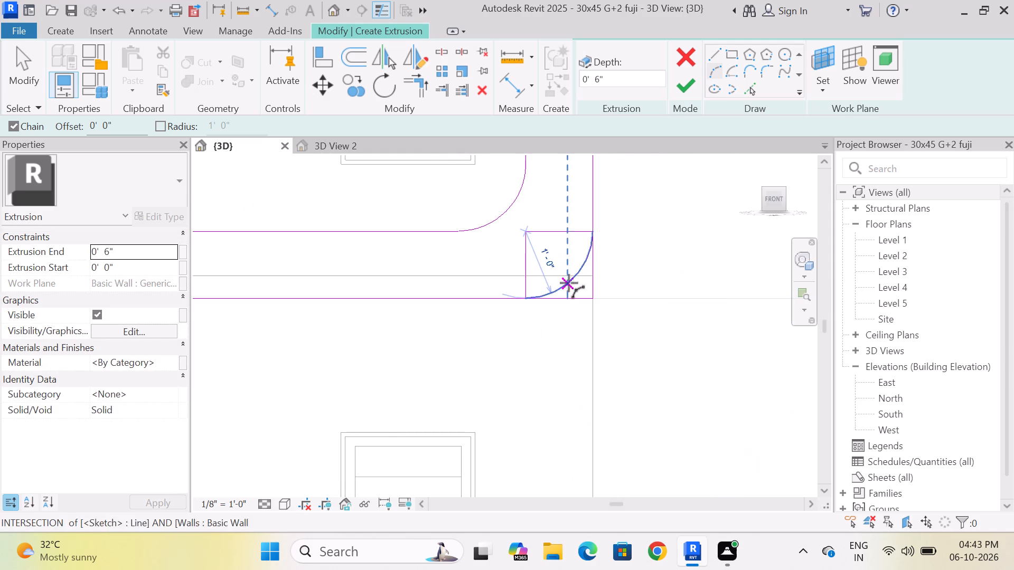
{"action": "key", "text": "Escape"}
{"action": "scroll", "coordinate": [594, 274], "scroll_direction": "down", "scroll_amount": 7}
Draw a rounding arc across the outer frame's lower-left corner between the guide line ends.
{"action": "scroll", "coordinate": [301, 244], "scroll_direction": "up", "scroll_amount": 9}
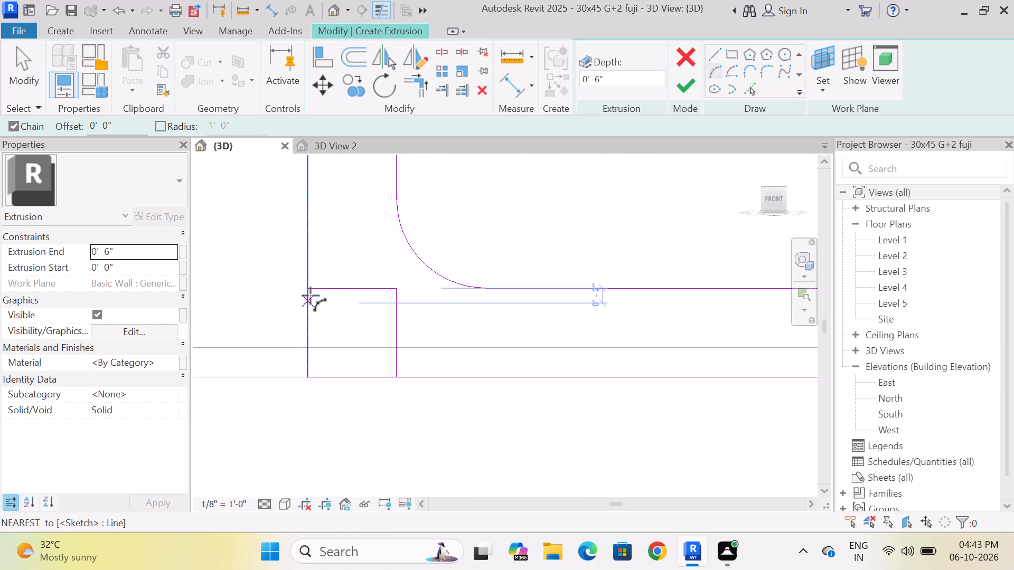
{"action": "left_click", "coordinate": [309, 288]}
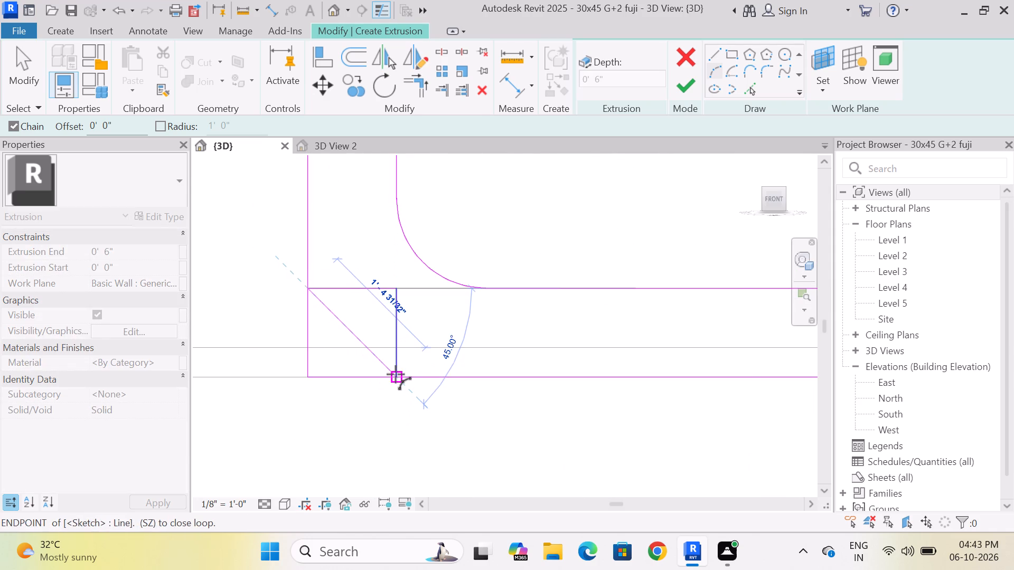
{"action": "left_click", "coordinate": [396, 374]}
{"action": "left_click", "coordinate": [325, 354]}
{"action": "key", "text": "Escape"}
{"action": "scroll", "coordinate": [356, 326], "scroll_direction": "down", "scroll_amount": 8}
{"action": "key", "text": "Escape"}
{"action": "scroll", "coordinate": [364, 324], "scroll_direction": "up", "scroll_amount": 6}
{"action": "key", "text": "Escape"}
Delete the 1'-0" guide lines at the outer frame's lower-left, lower-right and upper-right corners.
{"action": "left_click_drag", "start_coordinate": [397, 330], "coordinate": [344, 294]}
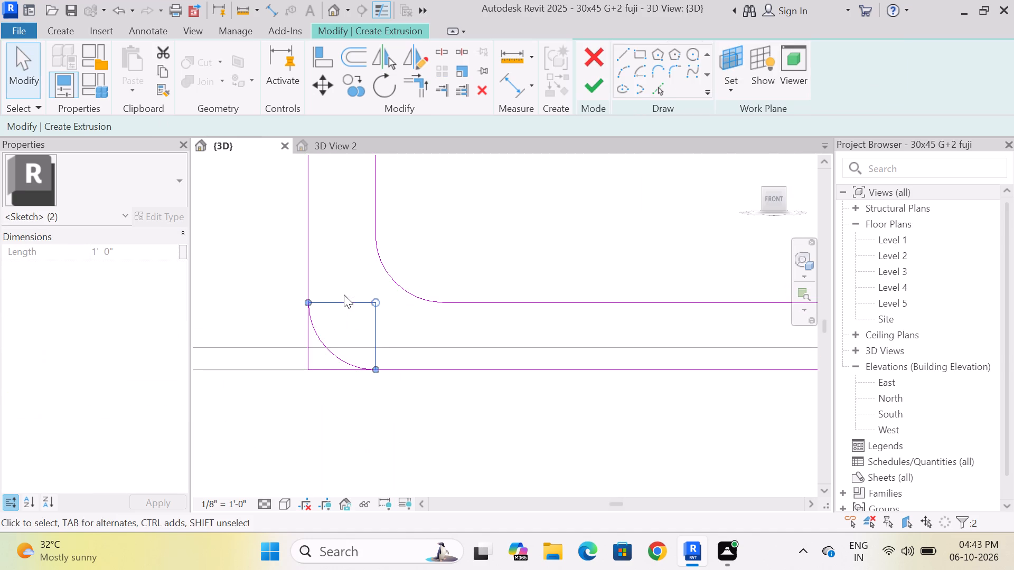
{"action": "key", "text": "Delete"}
{"action": "scroll", "coordinate": [377, 374], "scroll_direction": "down", "scroll_amount": 7}
{"action": "scroll", "coordinate": [718, 349], "scroll_direction": "up", "scroll_amount": 8}
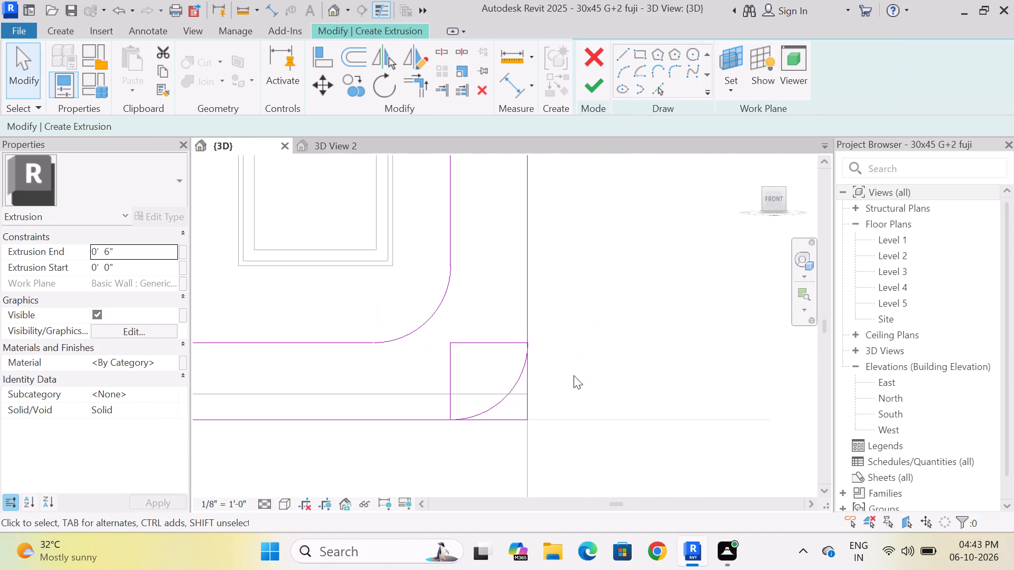
{"action": "left_click_drag", "start_coordinate": [416, 376], "coordinate": [486, 326]}
{"action": "left_click_drag", "start_coordinate": [489, 365], "coordinate": [436, 345]}
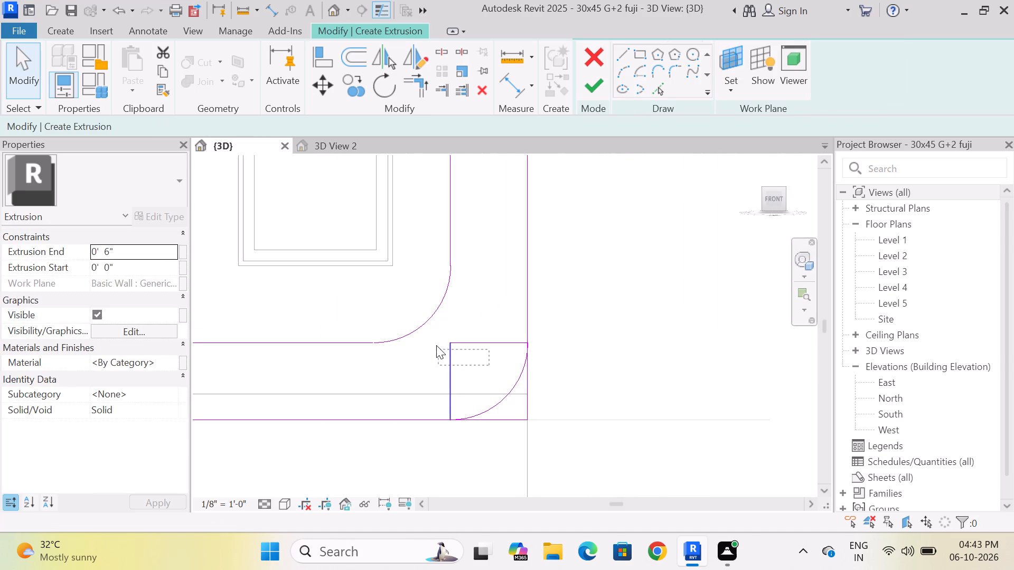
{"action": "left_click_drag", "start_coordinate": [436, 345], "coordinate": [438, 334]}
{"action": "key", "text": "Delete"}
{"action": "scroll", "coordinate": [466, 393], "scroll_direction": "down", "scroll_amount": 12}
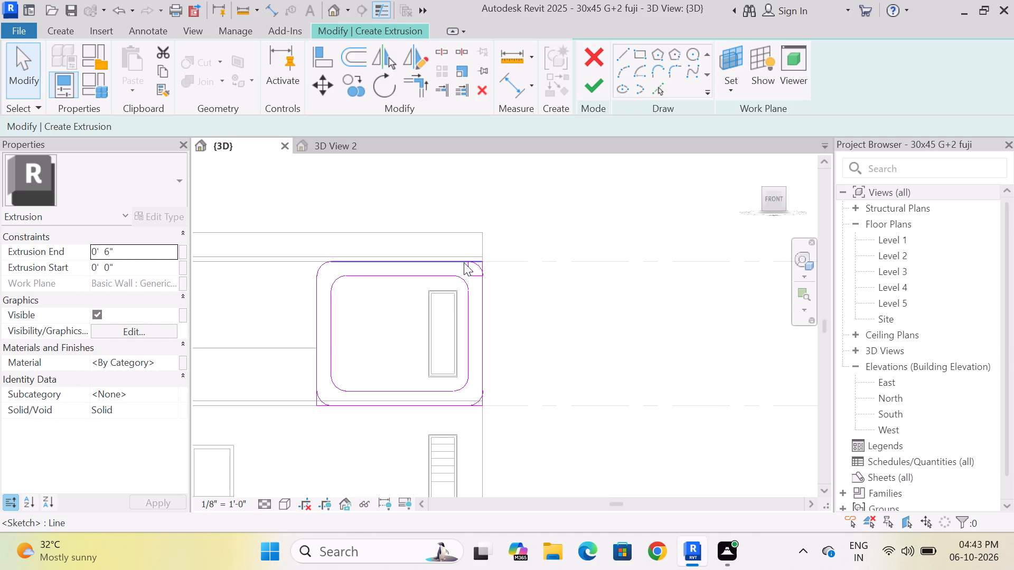
{"action": "scroll", "coordinate": [467, 260], "scroll_direction": "up", "scroll_amount": 8}
{"action": "left_click_drag", "start_coordinate": [480, 342], "coordinate": [466, 288]}
{"action": "key", "text": "Delete"}
{"action": "left_click_drag", "start_coordinate": [467, 292], "coordinate": [459, 286]}
{"action": "key", "text": "Delete"}
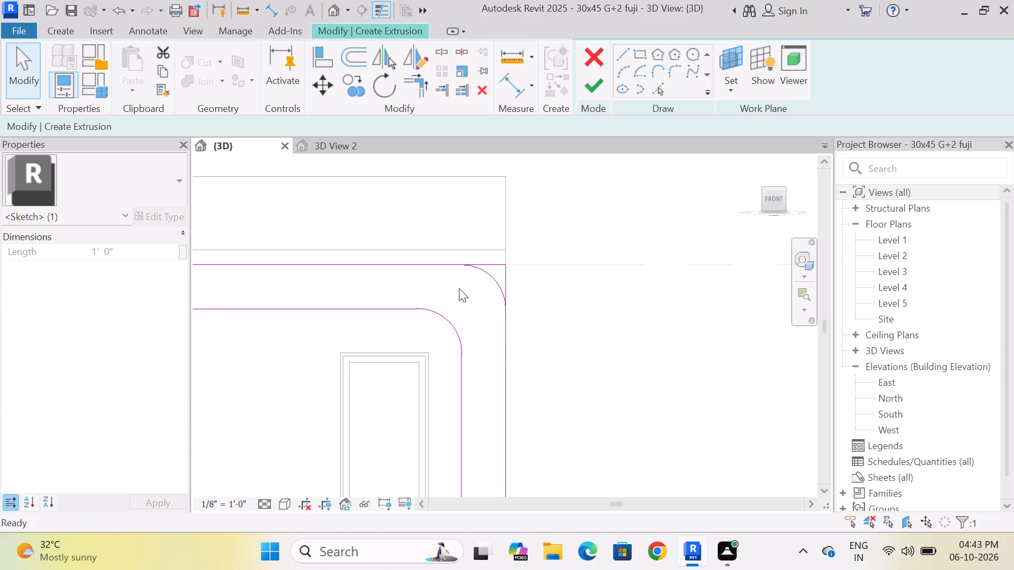
Trim the outer frame's top and right edges to the arc at its upper-right corner.
{"action": "scroll", "coordinate": [485, 297], "scroll_direction": "down", "scroll_amount": 4}
{"action": "left_click_drag", "start_coordinate": [419, 85], "coordinate": [422, 91]}
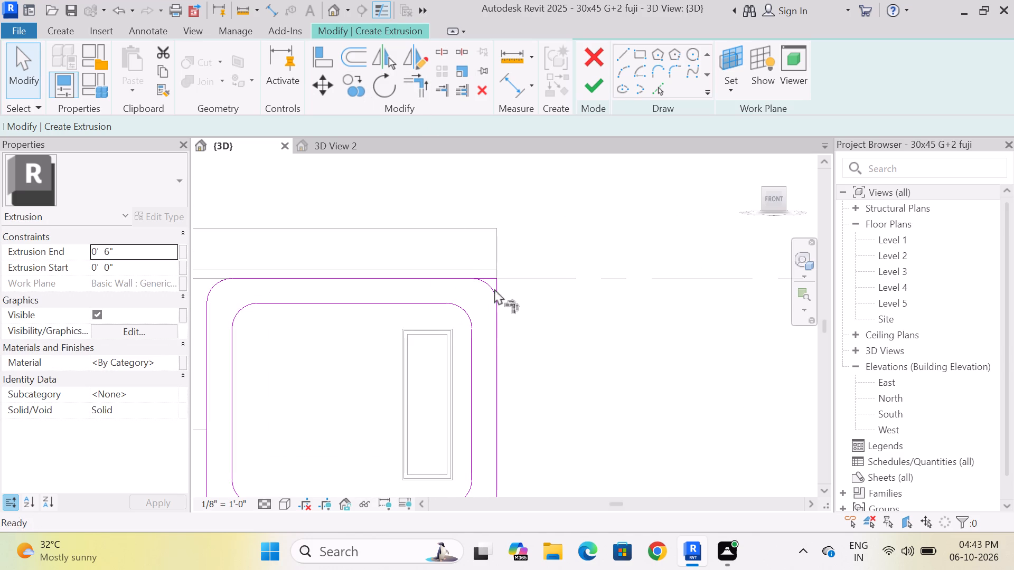
{"action": "scroll", "coordinate": [518, 349], "scroll_direction": "up", "scroll_amount": 5}
{"action": "scroll", "coordinate": [440, 258], "scroll_direction": "up", "scroll_amount": 2}
{"action": "left_click", "coordinate": [487, 288]}
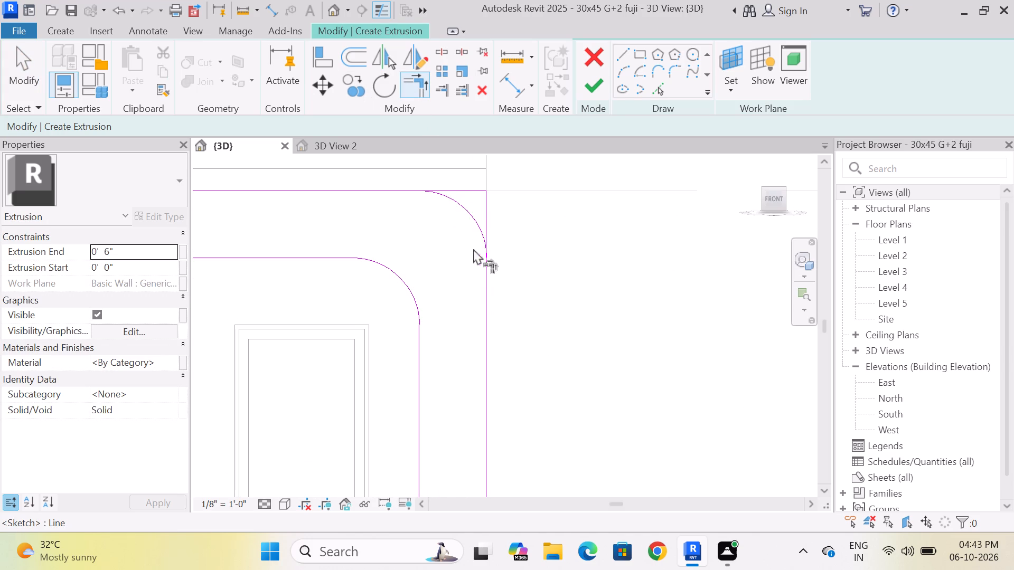
{"action": "left_click", "coordinate": [462, 209]}
{"action": "scroll", "coordinate": [486, 295], "scroll_direction": "down", "scroll_amount": 3}
{"action": "scroll", "coordinate": [398, 213], "scroll_direction": "up", "scroll_amount": 4}
{"action": "left_click", "coordinate": [422, 234]}
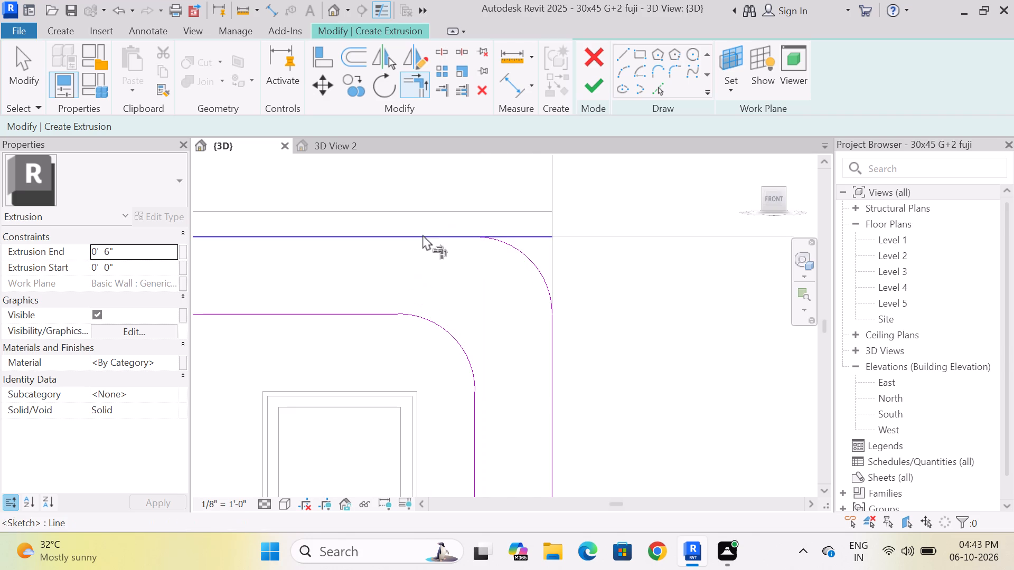
{"action": "left_click", "coordinate": [524, 260]}
{"action": "scroll", "coordinate": [518, 264], "scroll_direction": "down", "scroll_amount": 14}
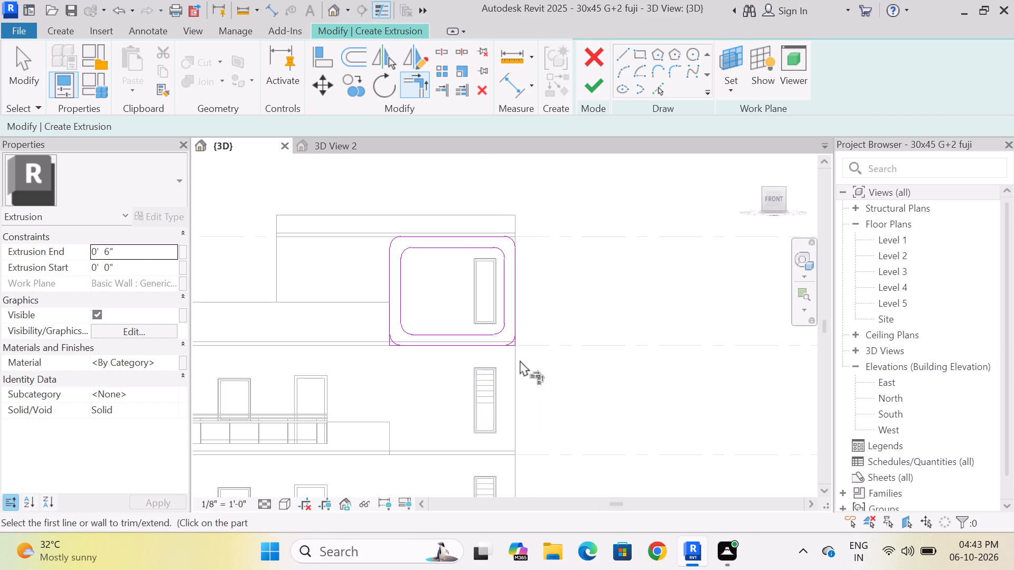
Trim the outer frame's bottom and right edges to the arc at its lower-right corner.
{"action": "scroll", "coordinate": [520, 358], "scroll_direction": "up", "scroll_amount": 11}
{"action": "left_click", "coordinate": [432, 351]}
{"action": "left_click", "coordinate": [501, 341]}
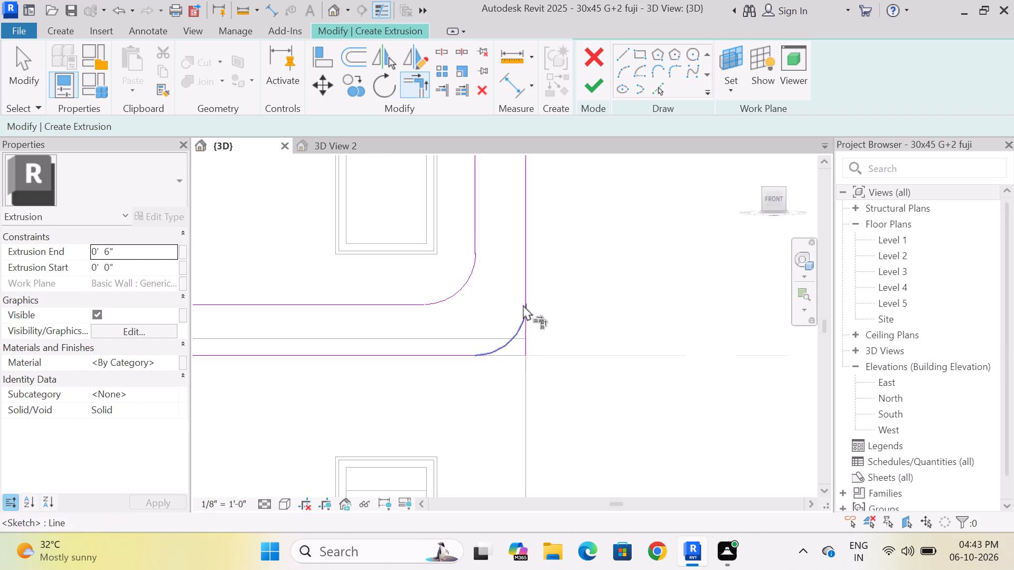
{"action": "left_click", "coordinate": [526, 258]}
{"action": "left_click", "coordinate": [512, 336]}
{"action": "scroll", "coordinate": [559, 331], "scroll_direction": "down", "scroll_amount": 8}
Trim the outer frame's bottom and left edges to the arc at its lower-left corner.
{"action": "scroll", "coordinate": [344, 337], "scroll_direction": "up", "scroll_amount": 2}
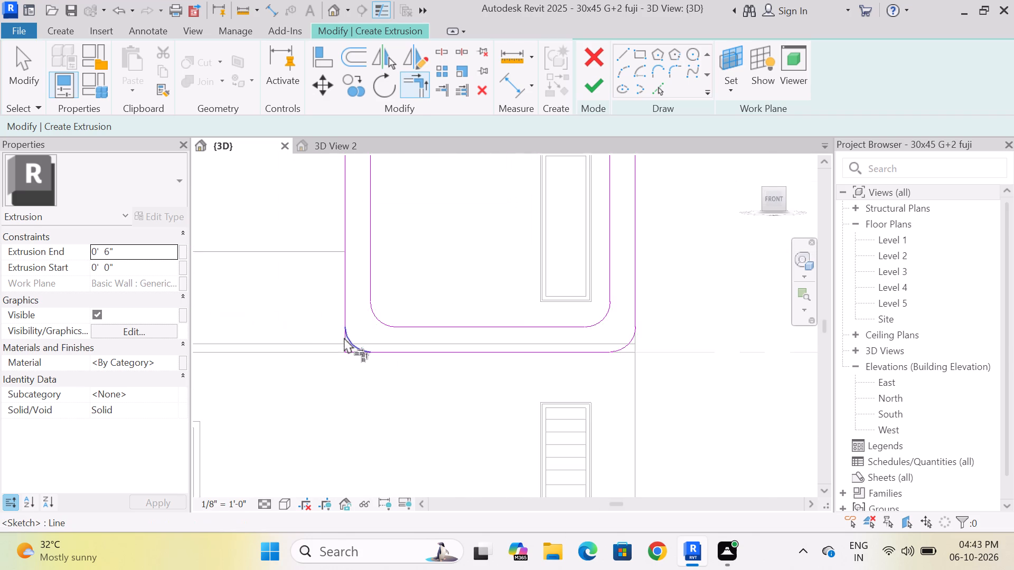
{"action": "scroll", "coordinate": [344, 337], "scroll_direction": "up", "scroll_amount": 5}
{"action": "left_click", "coordinate": [408, 356]}
{"action": "left_click", "coordinate": [354, 343]}
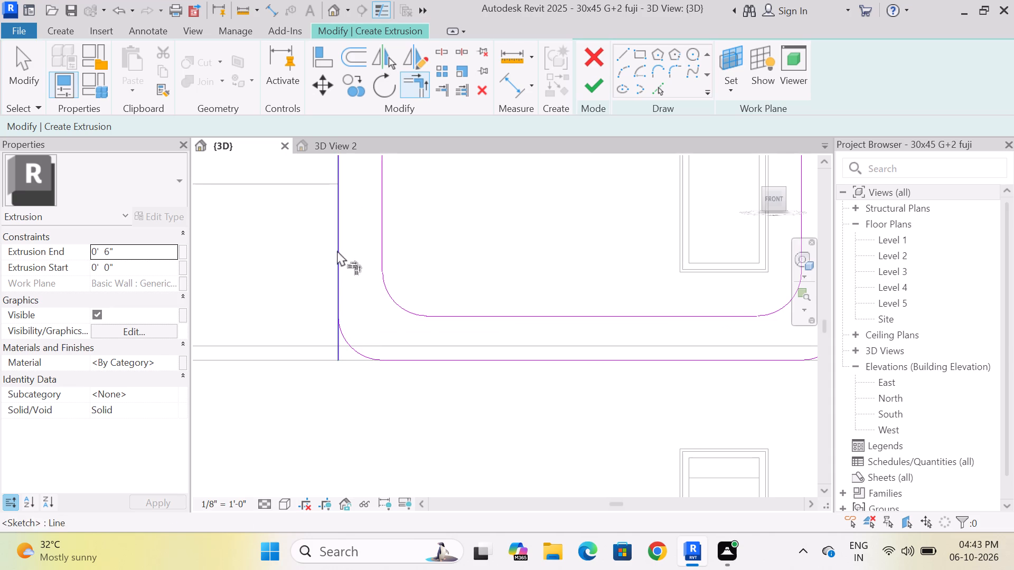
{"action": "left_click", "coordinate": [337, 250]}
{"action": "left_click", "coordinate": [354, 345]}
{"action": "scroll", "coordinate": [369, 322], "scroll_direction": "down", "scroll_amount": 14}
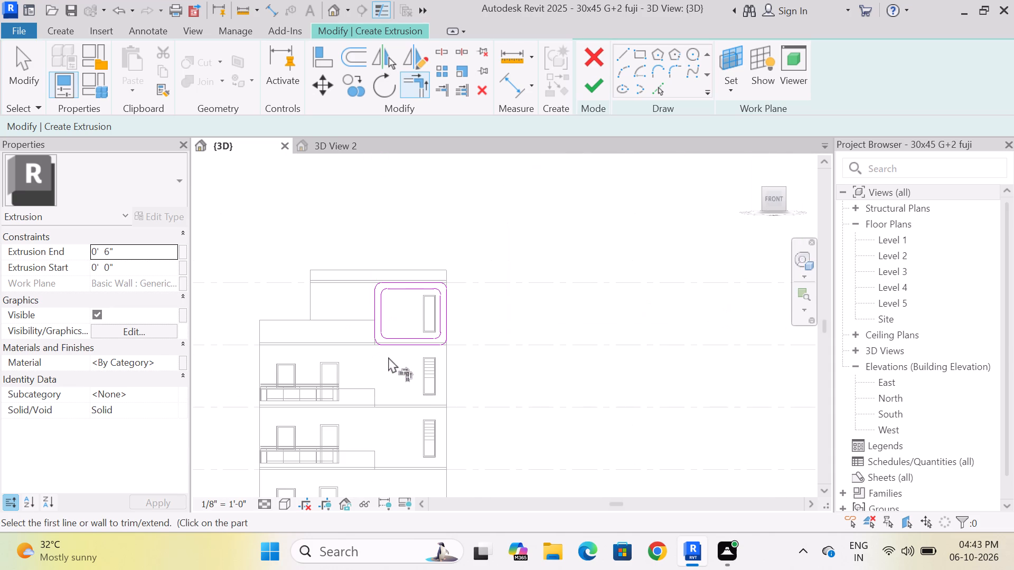
{"action": "key", "text": "Escape"}
{"action": "scroll", "coordinate": [382, 290], "scroll_direction": "down", "scroll_amount": 4}
{"action": "scroll", "coordinate": [389, 324], "scroll_direction": "up", "scroll_amount": 9}
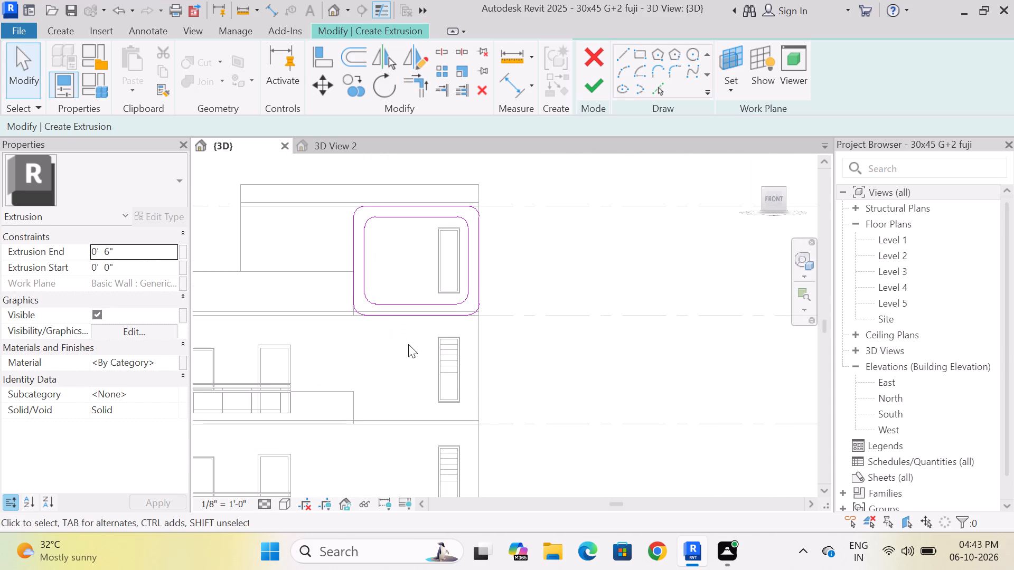
{"action": "scroll", "coordinate": [419, 345], "scroll_direction": "down", "scroll_amount": 3}
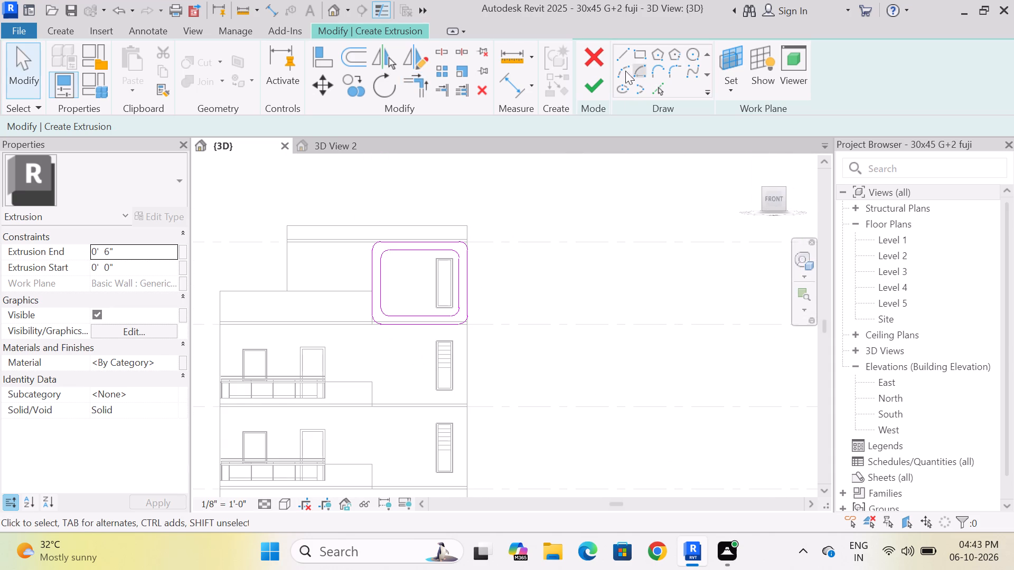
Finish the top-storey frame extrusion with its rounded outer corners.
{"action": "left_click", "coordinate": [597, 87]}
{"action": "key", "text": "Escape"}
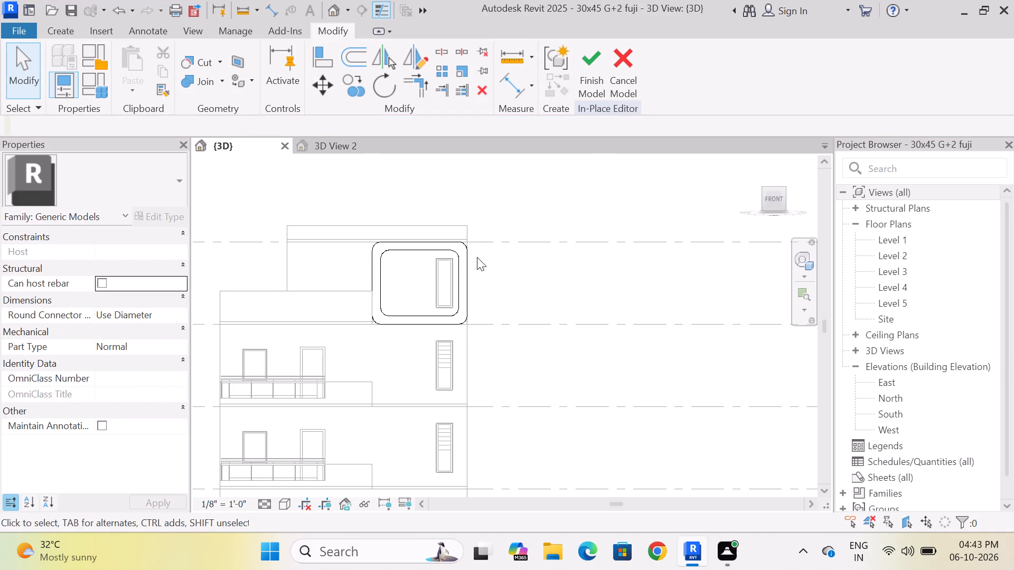
Examine the upper-storey frames' corner shapes in the reference building's 3D View 2, and return to the fuji model.
{"action": "left_click", "coordinate": [344, 146]}
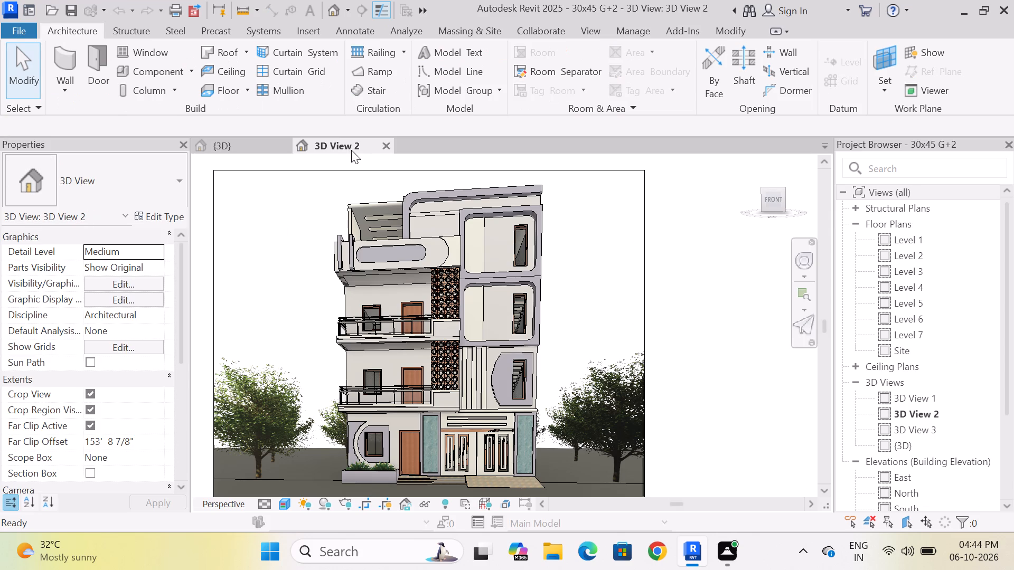
{"action": "scroll", "coordinate": [527, 209], "scroll_direction": "up", "scroll_amount": 2}
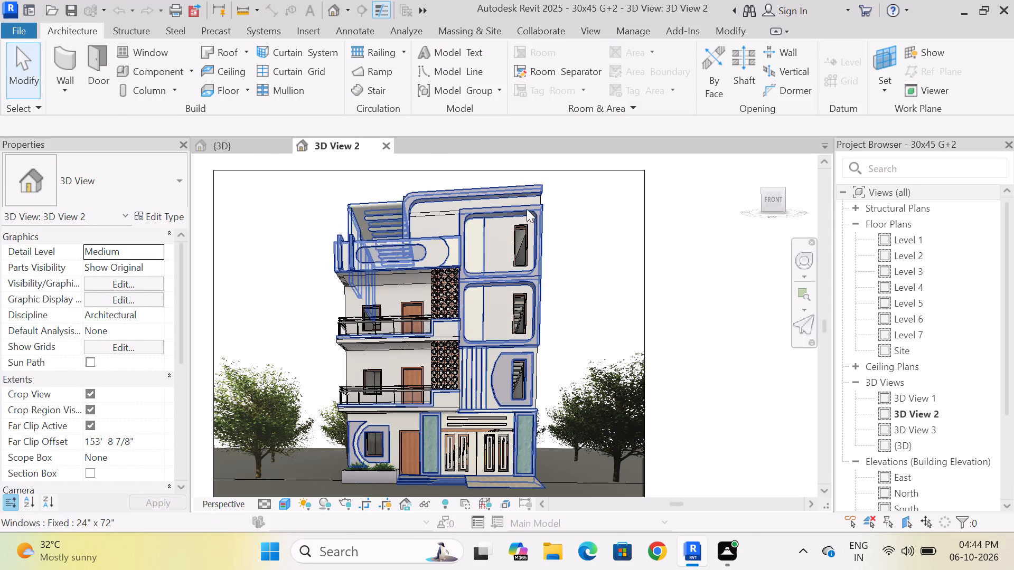
{"action": "scroll", "coordinate": [527, 209], "scroll_direction": "up", "scroll_amount": 1}
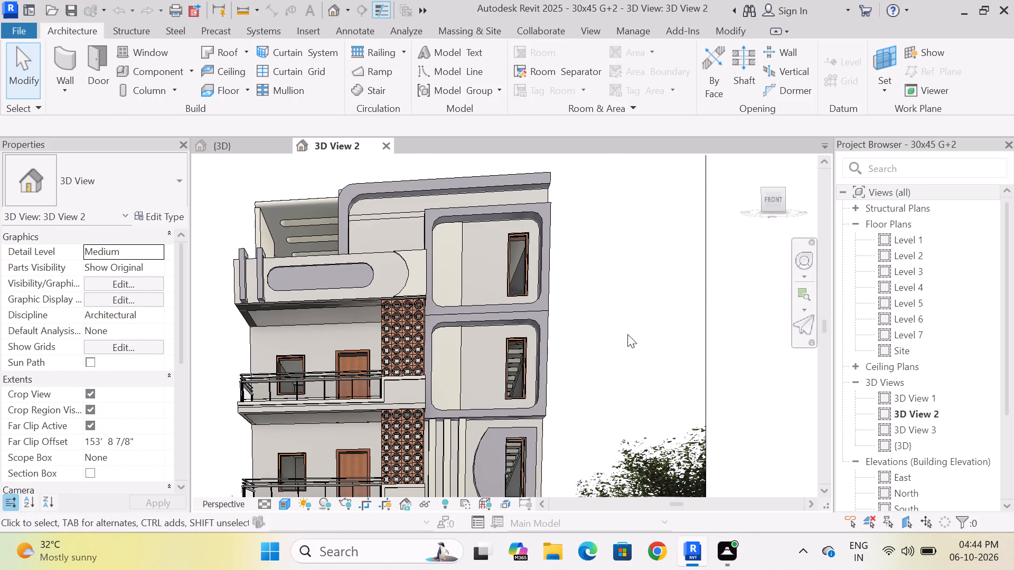
{"action": "left_click", "coordinate": [231, 137]}
{"action": "left_click", "coordinate": [235, 146]}
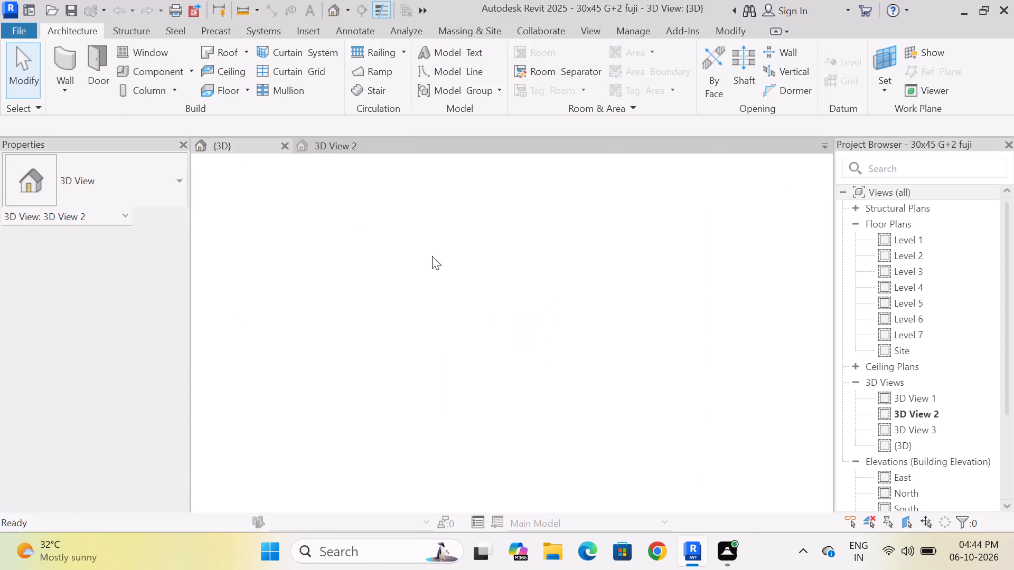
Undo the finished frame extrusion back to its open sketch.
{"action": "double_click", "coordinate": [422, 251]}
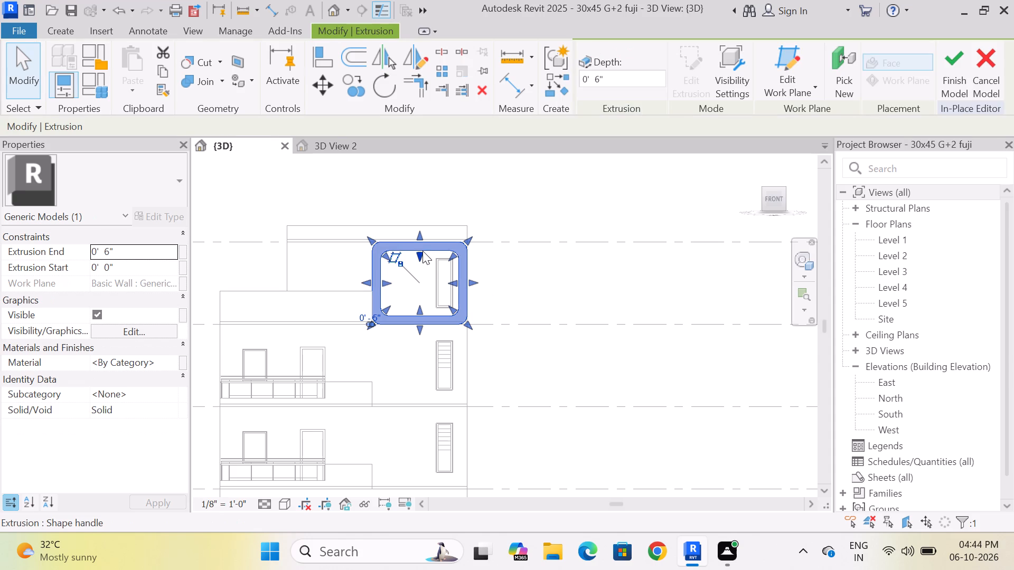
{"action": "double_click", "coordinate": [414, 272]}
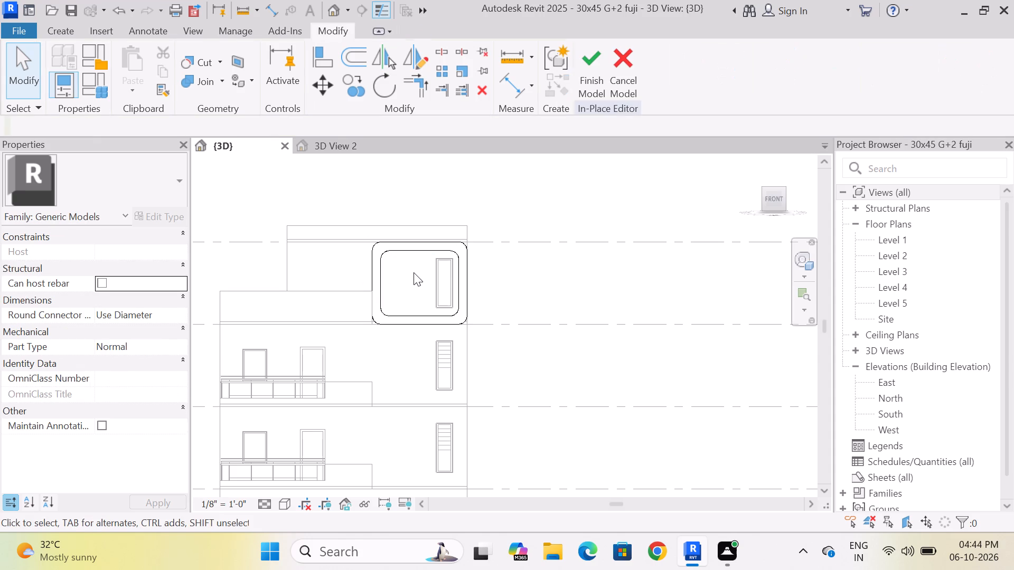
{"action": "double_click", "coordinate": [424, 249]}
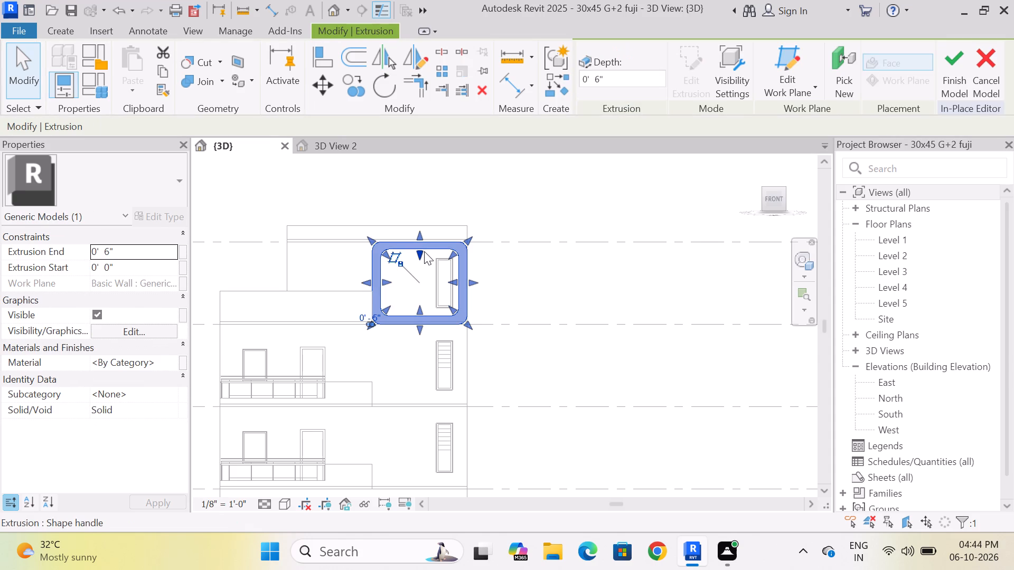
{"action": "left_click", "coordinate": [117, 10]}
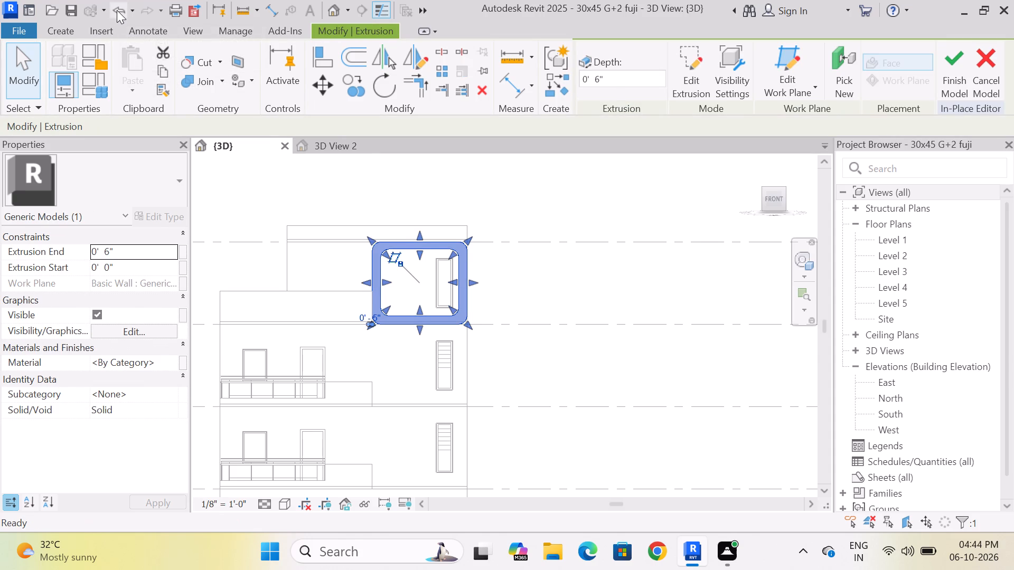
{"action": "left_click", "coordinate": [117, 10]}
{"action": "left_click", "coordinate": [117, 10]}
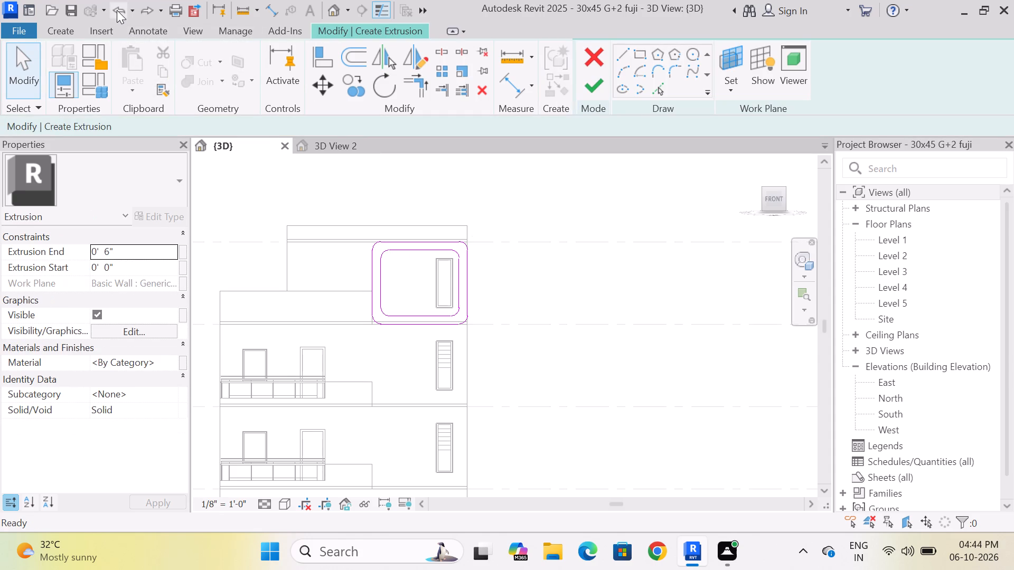
Delete the four corner arcs of the outer frame outline, keeping the inner rounded outline.
{"action": "scroll", "coordinate": [388, 250], "scroll_direction": "up", "scroll_amount": 6}
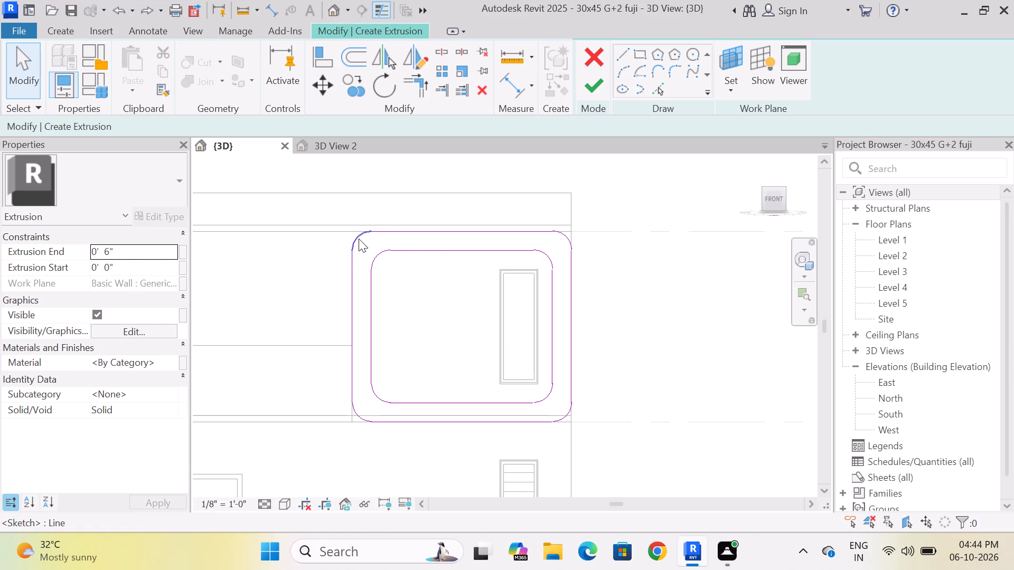
{"action": "left_click", "coordinate": [359, 239]}
{"action": "key", "text": "Delete"}
{"action": "left_click", "coordinate": [565, 234]}
{"action": "key", "text": "Delete"}
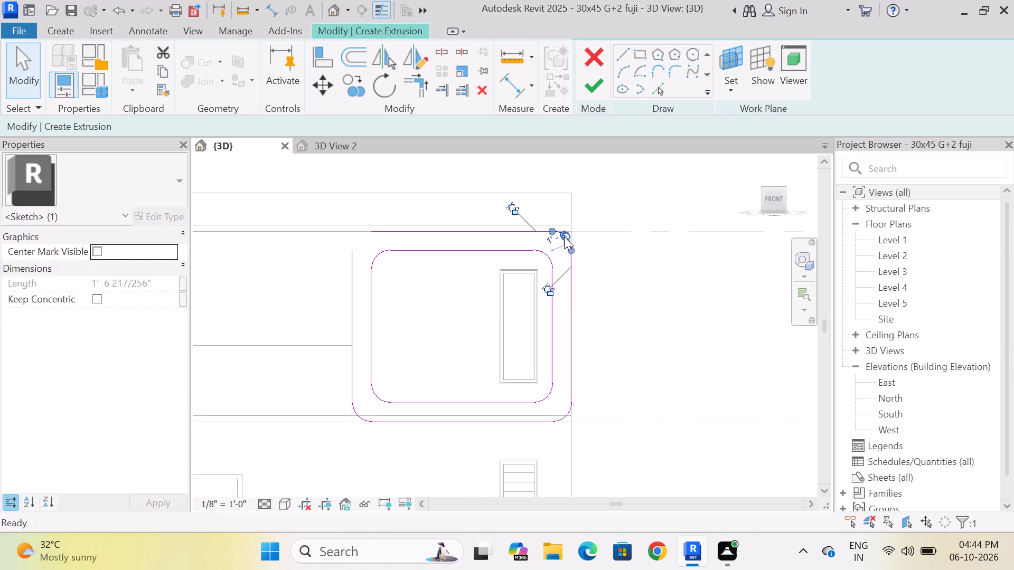
{"action": "left_click", "coordinate": [564, 415]}
{"action": "key", "text": "Delete"}
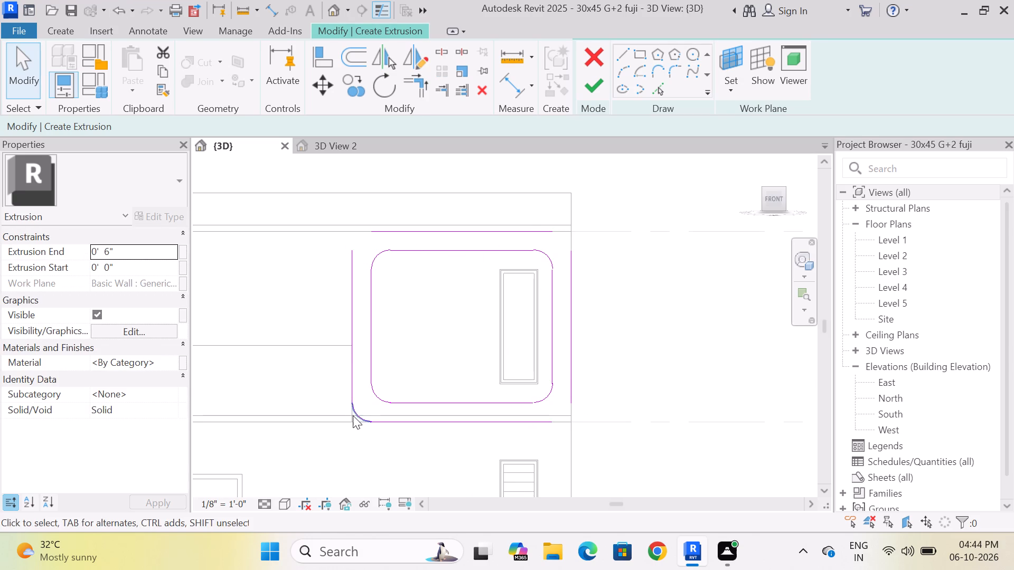
{"action": "left_click", "coordinate": [357, 413]}
{"action": "key", "text": "Delete"}
Trim/extend the outer frame's four edges to meet in square corners.
{"action": "left_click", "coordinate": [414, 85]}
{"action": "left_click", "coordinate": [352, 287]}
{"action": "left_click", "coordinate": [390, 225]}
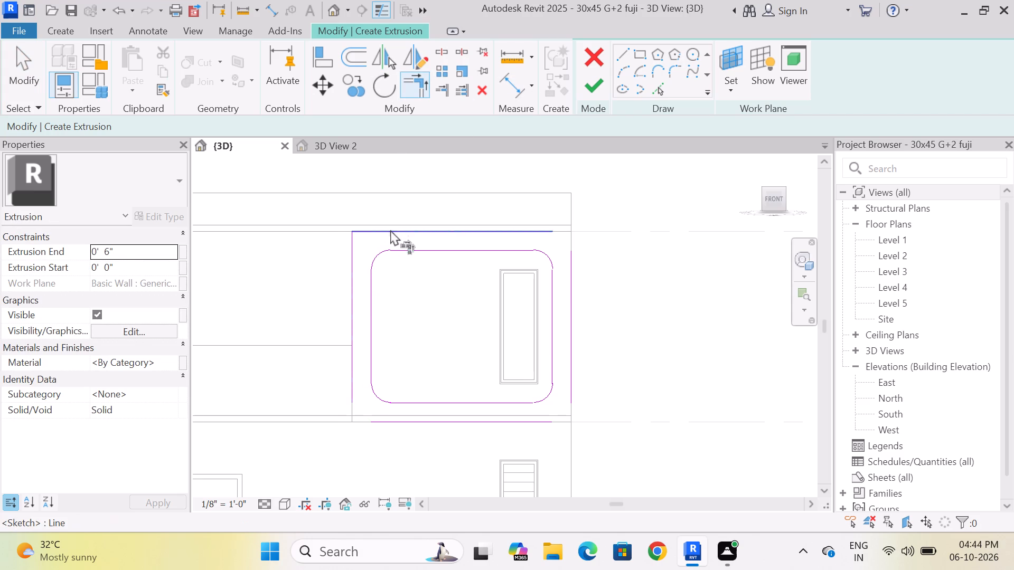
{"action": "left_click", "coordinate": [573, 286]}
{"action": "left_click", "coordinate": [549, 233]}
{"action": "left_click", "coordinate": [538, 417]}
{"action": "left_click", "coordinate": [576, 381]}
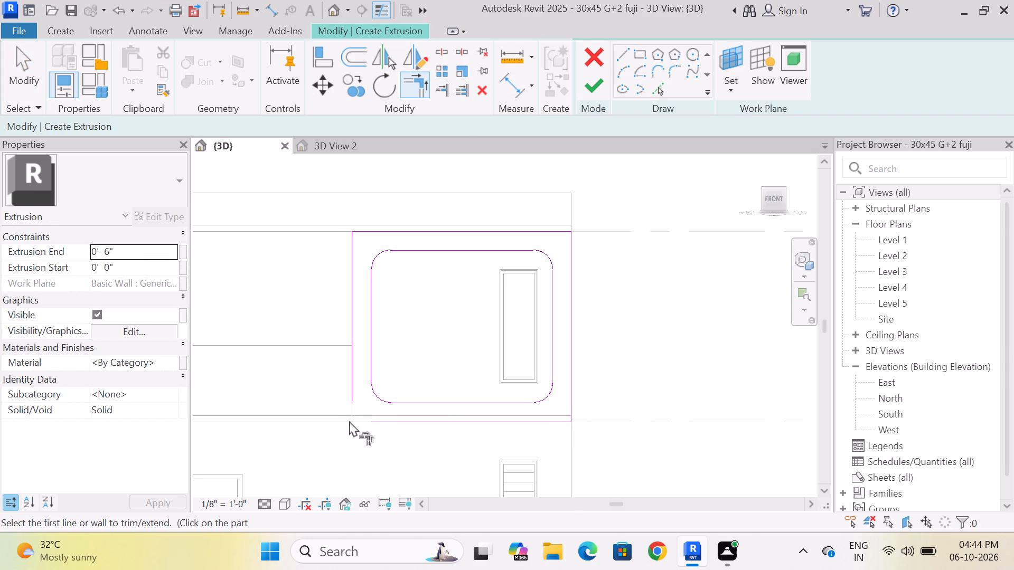
{"action": "left_click", "coordinate": [351, 382]}
{"action": "left_click", "coordinate": [391, 418]}
Finish the square-cornered frame extrusion with an Extrusion End of 0' 6".
{"action": "scroll", "coordinate": [409, 437], "scroll_direction": "down", "scroll_amount": 4}
{"action": "scroll", "coordinate": [466, 278], "scroll_direction": "down", "scroll_amount": 2}
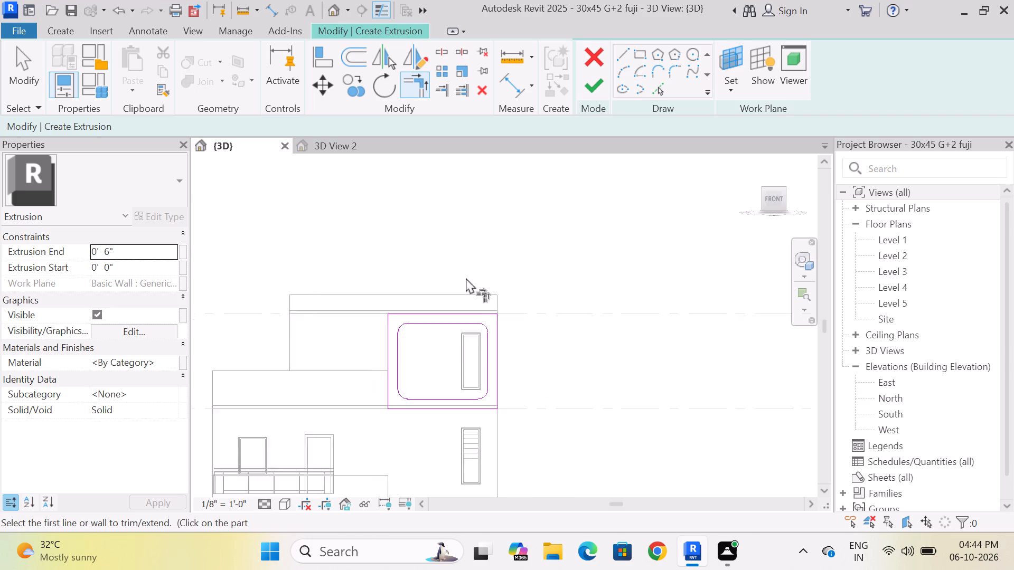
{"action": "scroll", "coordinate": [466, 278], "scroll_direction": "down", "scroll_amount": 1}
{"action": "left_click", "coordinate": [598, 87]}
{"action": "left_click", "coordinate": [515, 256]}
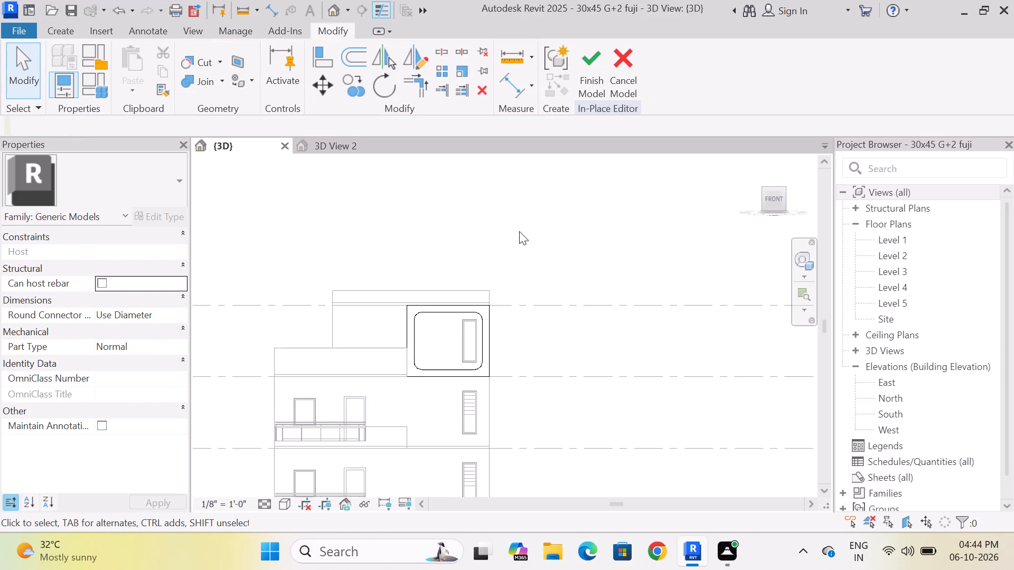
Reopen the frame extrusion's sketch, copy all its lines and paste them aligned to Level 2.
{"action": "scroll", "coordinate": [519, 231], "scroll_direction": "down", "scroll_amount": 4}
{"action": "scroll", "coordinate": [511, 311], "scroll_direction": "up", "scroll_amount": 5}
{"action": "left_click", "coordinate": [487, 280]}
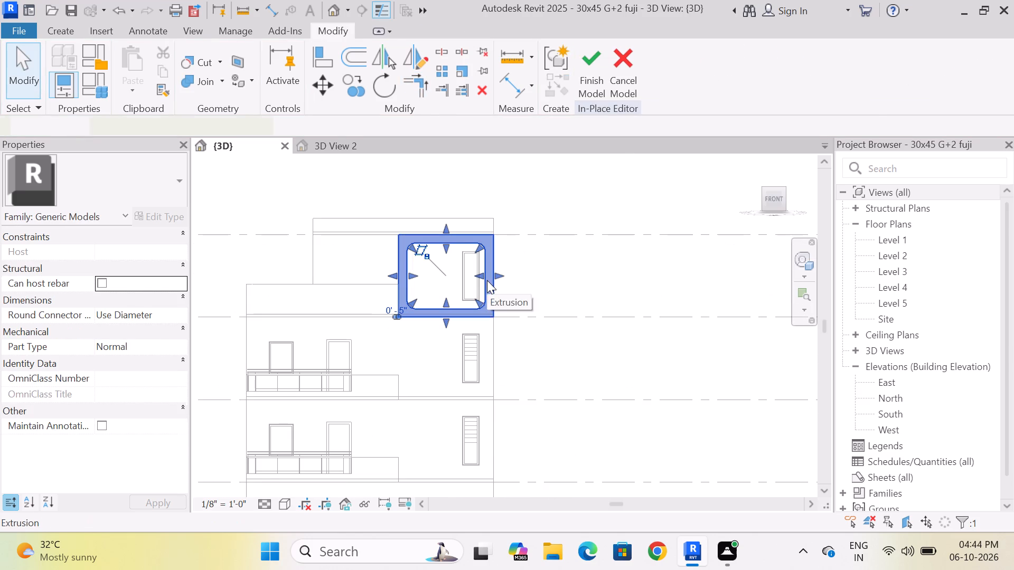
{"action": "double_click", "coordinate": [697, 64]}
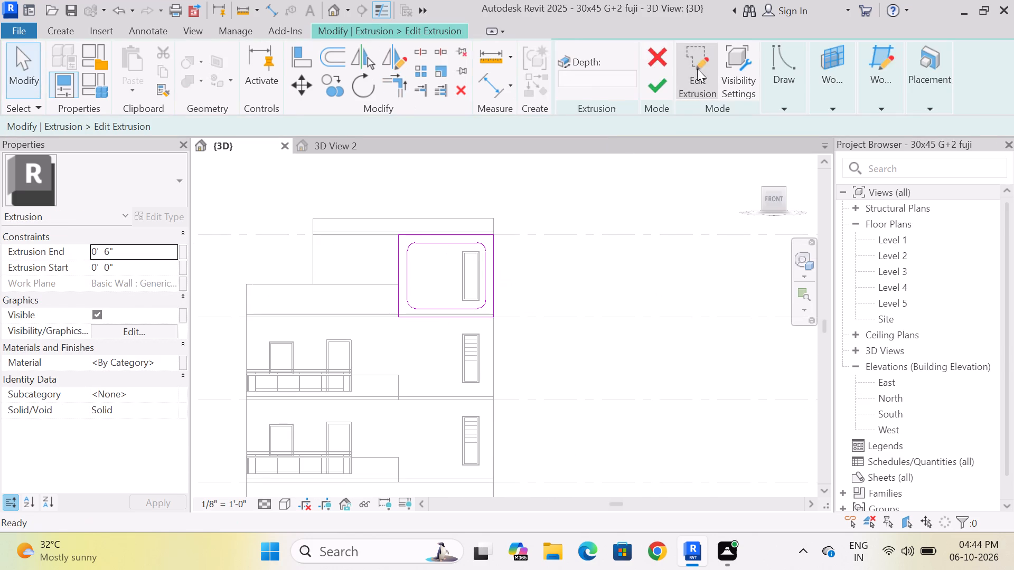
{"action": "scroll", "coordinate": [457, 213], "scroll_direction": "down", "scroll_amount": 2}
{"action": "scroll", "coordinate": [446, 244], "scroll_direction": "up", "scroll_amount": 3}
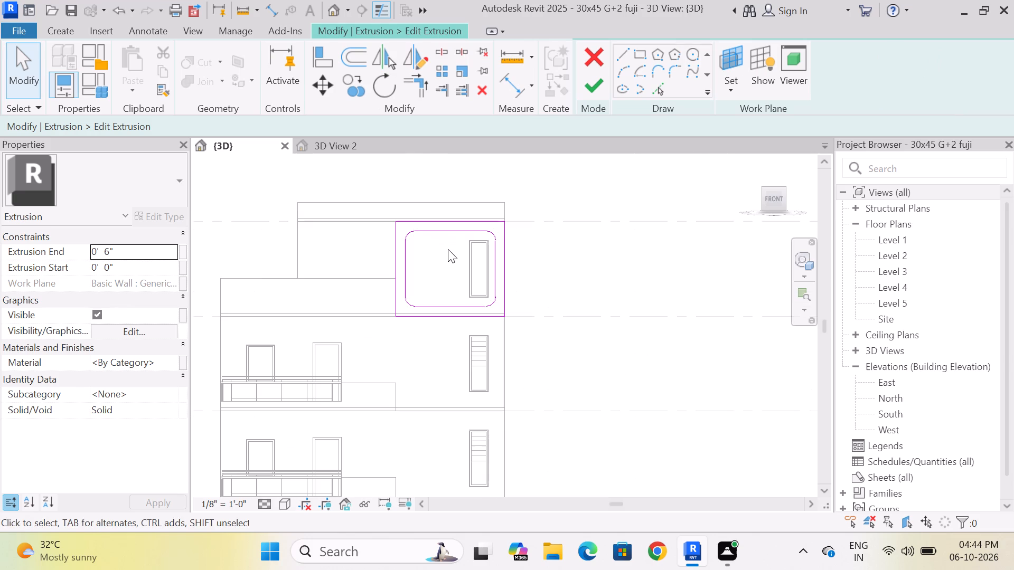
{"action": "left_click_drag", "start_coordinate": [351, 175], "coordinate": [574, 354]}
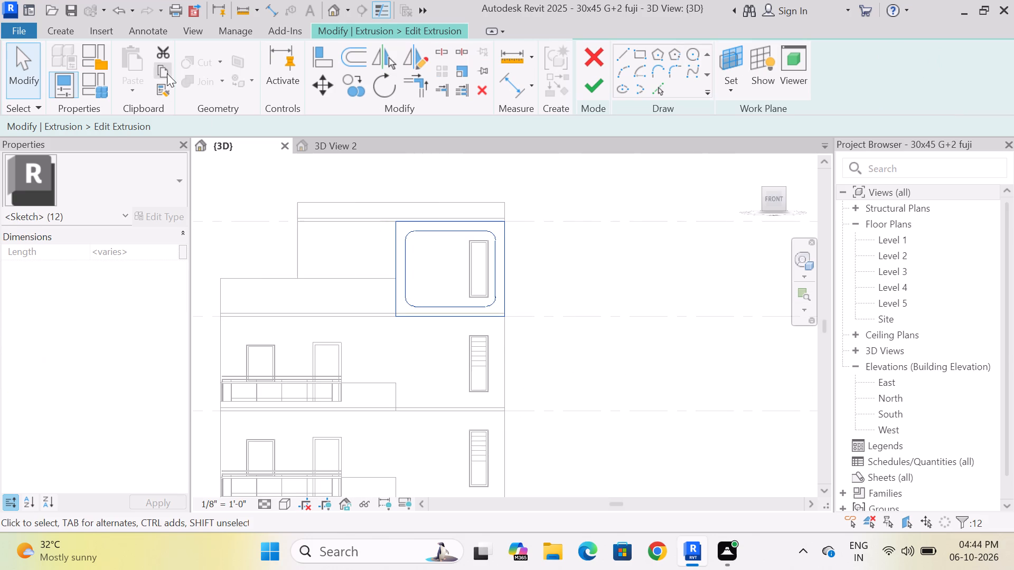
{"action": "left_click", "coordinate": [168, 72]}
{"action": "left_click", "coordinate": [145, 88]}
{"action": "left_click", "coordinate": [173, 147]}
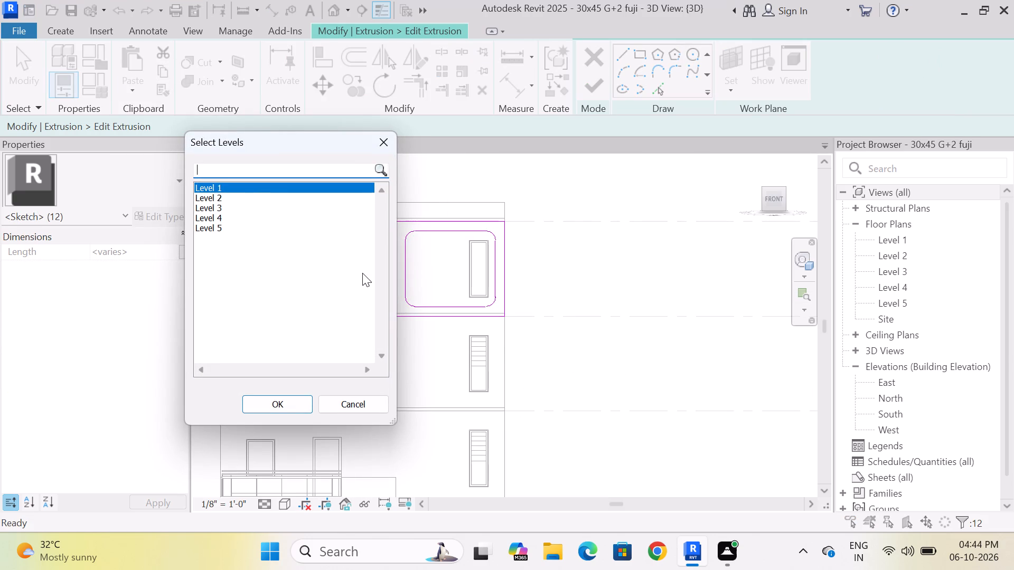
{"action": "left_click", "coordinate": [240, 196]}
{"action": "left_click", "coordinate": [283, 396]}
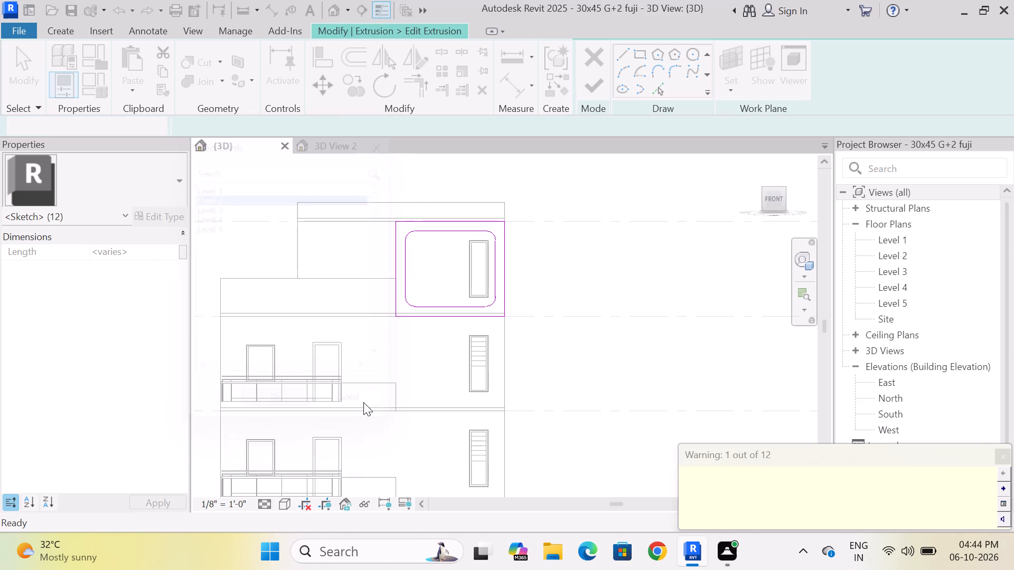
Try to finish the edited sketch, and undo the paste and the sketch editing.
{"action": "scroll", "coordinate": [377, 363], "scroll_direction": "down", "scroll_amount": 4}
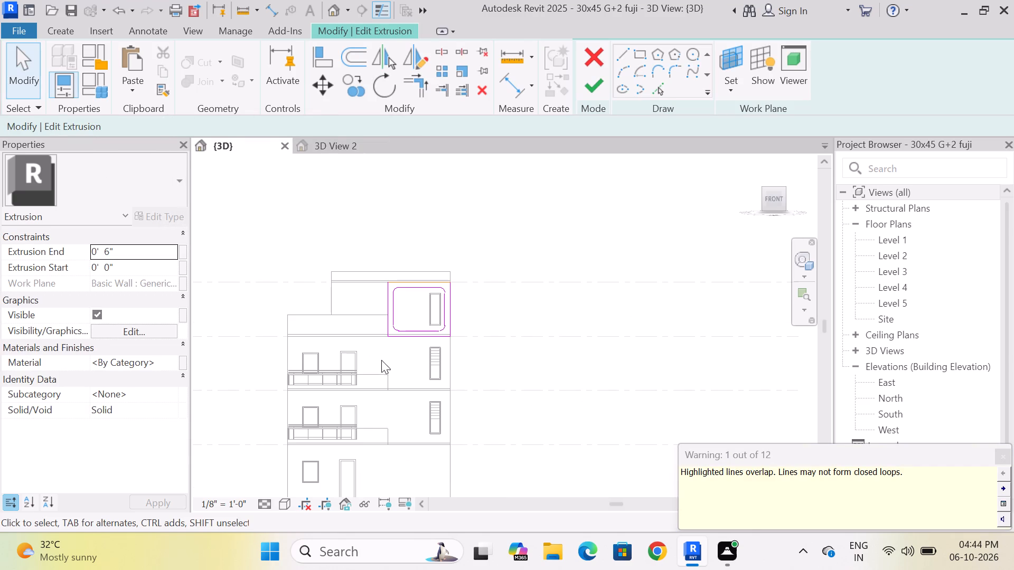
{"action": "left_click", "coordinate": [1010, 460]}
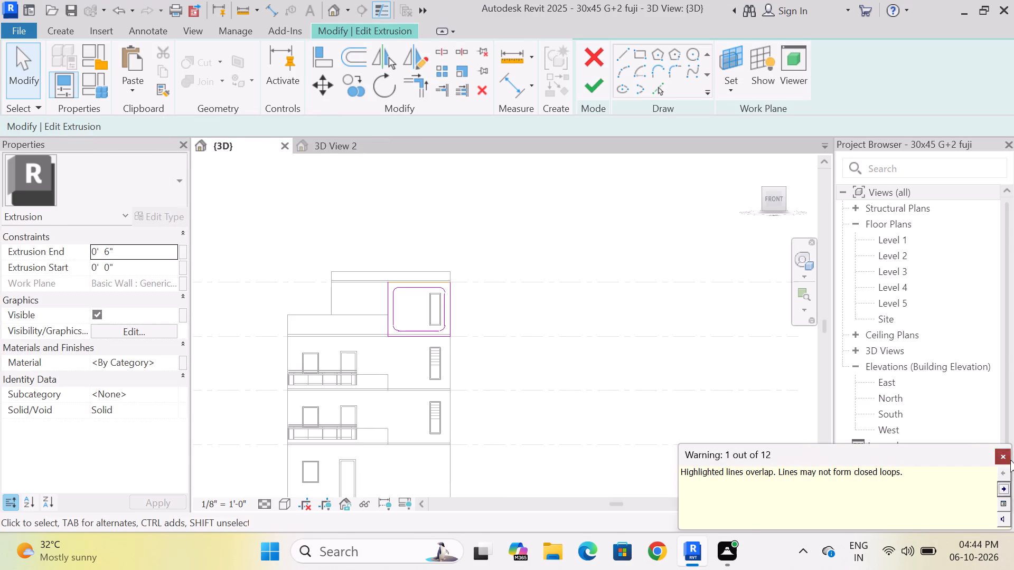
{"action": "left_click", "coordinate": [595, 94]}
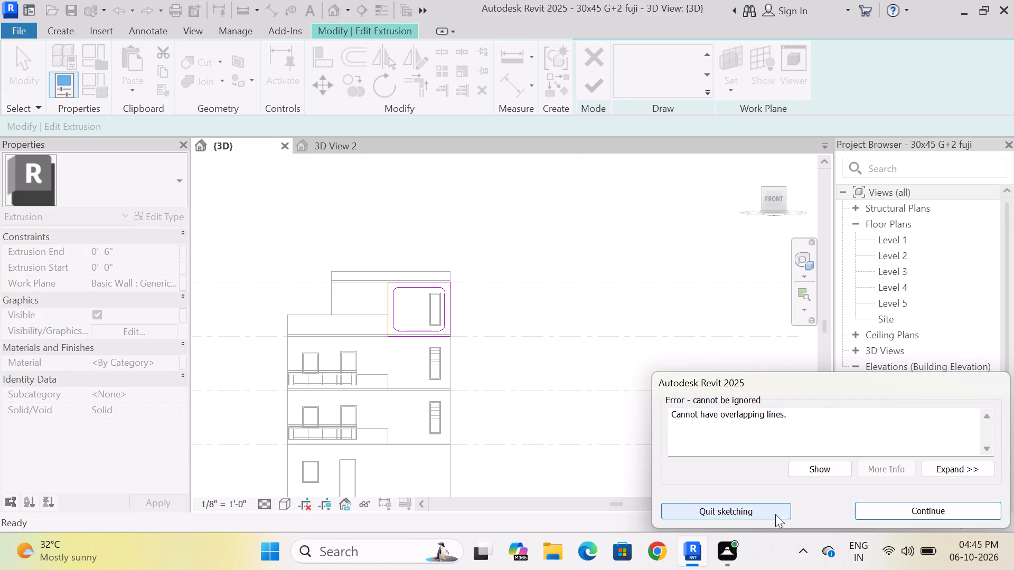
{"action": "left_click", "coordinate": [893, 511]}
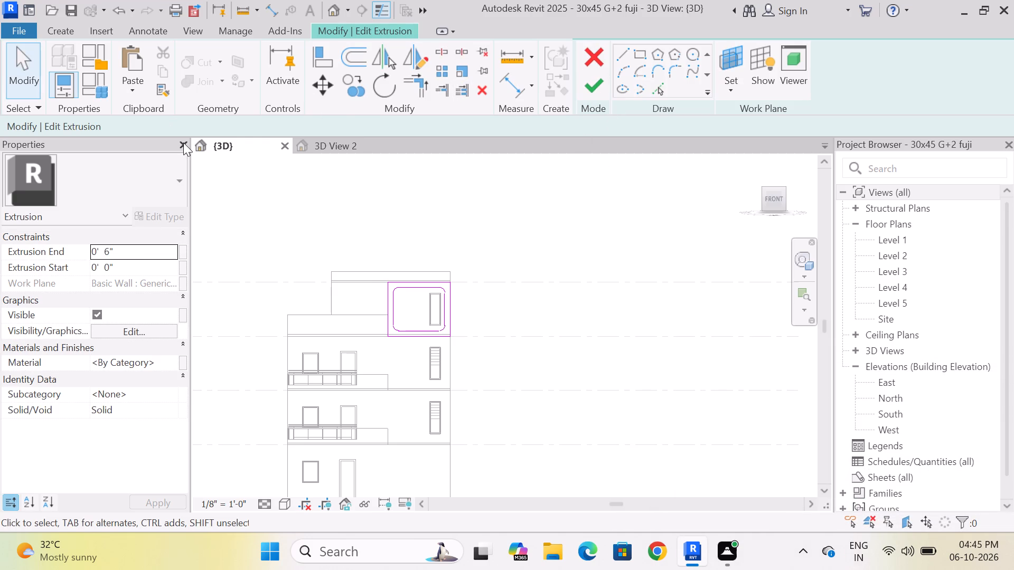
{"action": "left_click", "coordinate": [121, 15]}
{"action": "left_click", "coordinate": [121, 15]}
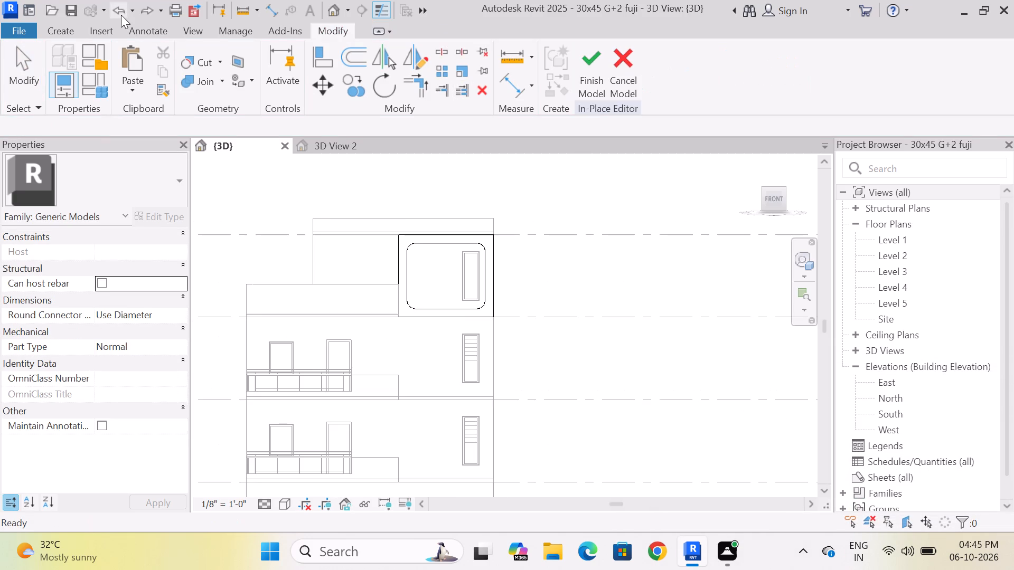
Copy the top-storey frame extrusion one storey down, from its upper-right corner to its lower-right corner.
{"action": "left_click", "coordinate": [464, 233]}
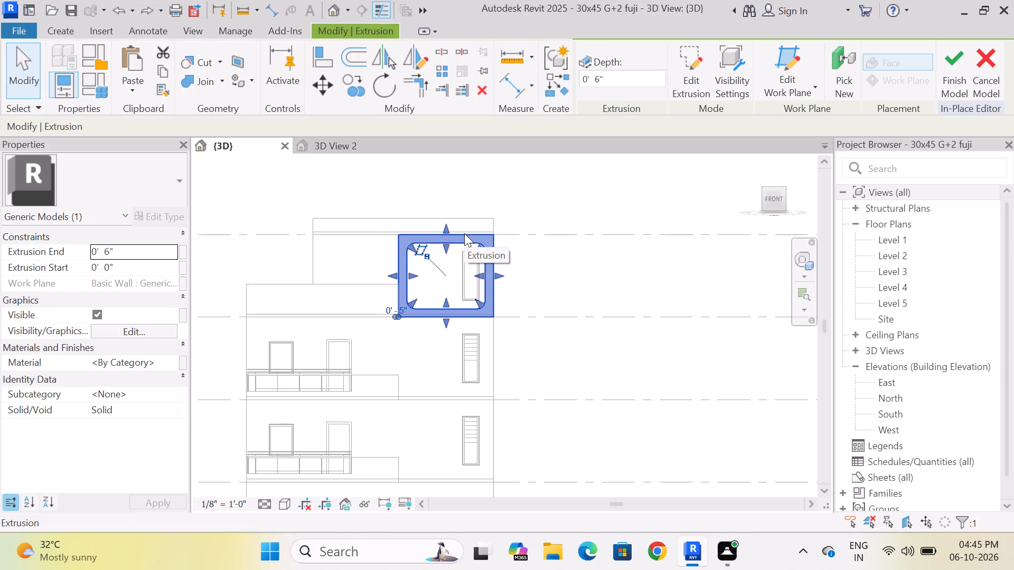
{"action": "left_click", "coordinate": [347, 85]}
{"action": "scroll", "coordinate": [405, 266], "scroll_direction": "up", "scroll_amount": 4}
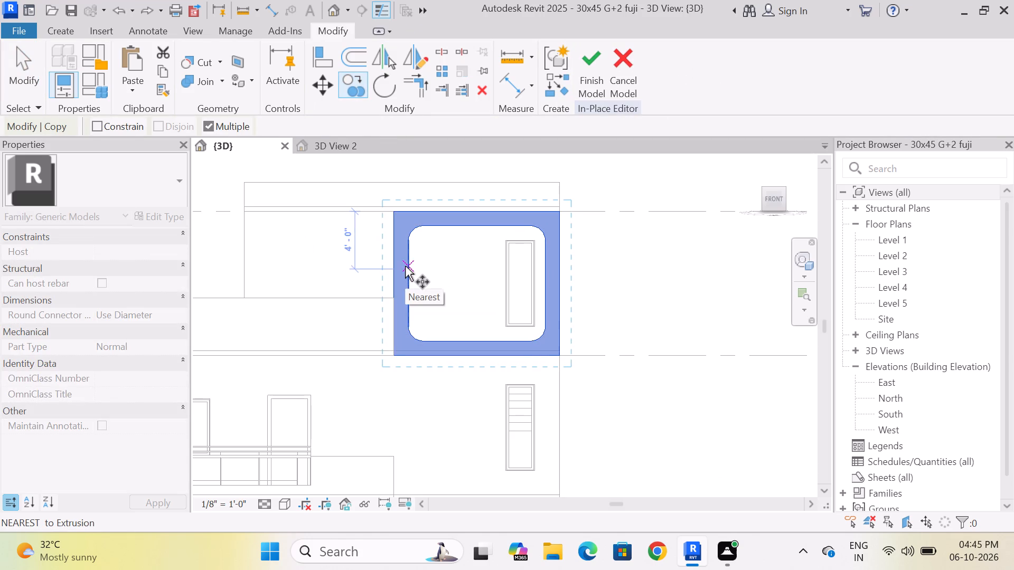
{"action": "scroll", "coordinate": [551, 221], "scroll_direction": "up", "scroll_amount": 2}
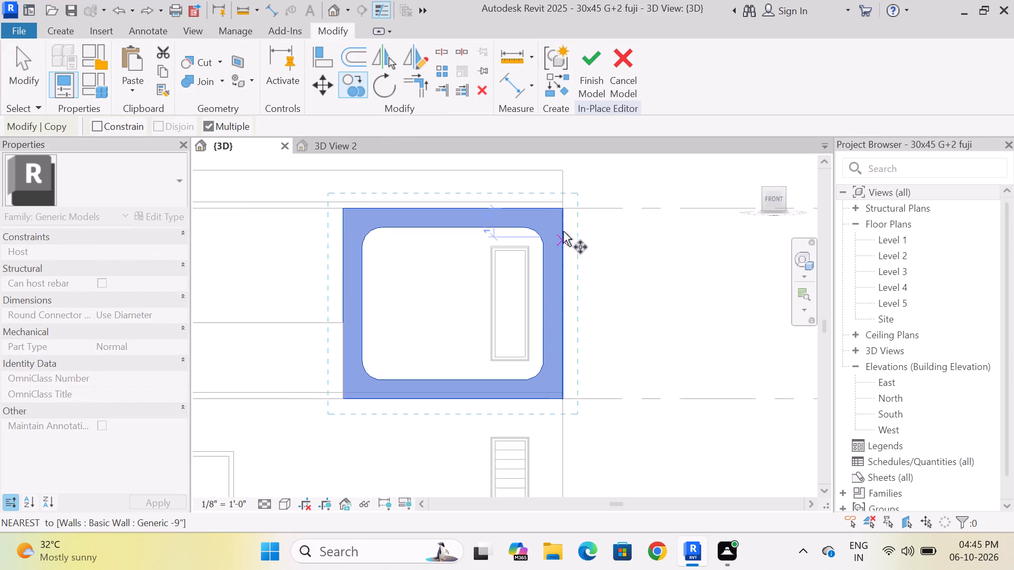
{"action": "left_click", "coordinate": [562, 207]}
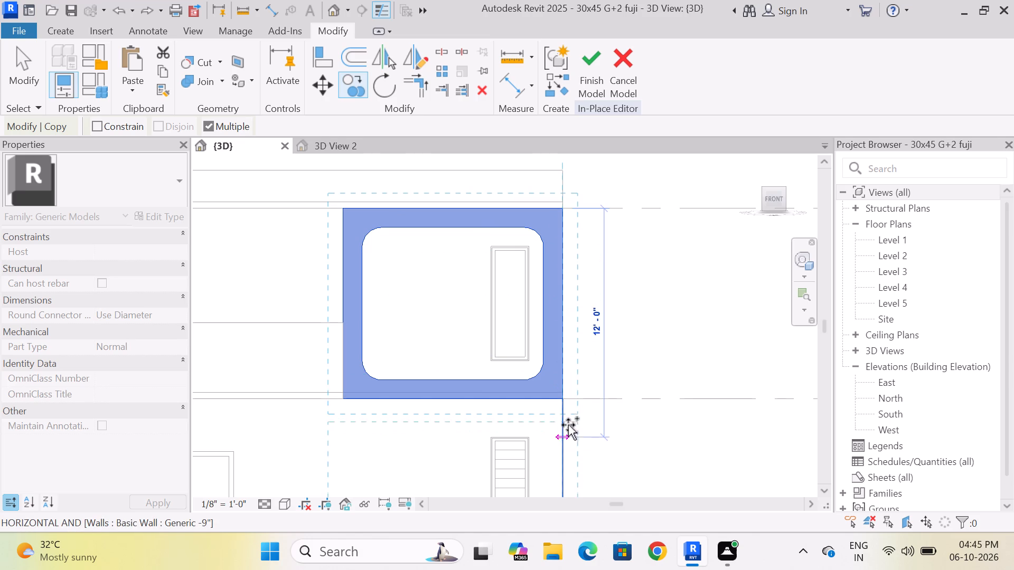
{"action": "left_click", "coordinate": [562, 405]}
{"action": "scroll", "coordinate": [532, 260], "scroll_direction": "down", "scroll_amount": 5}
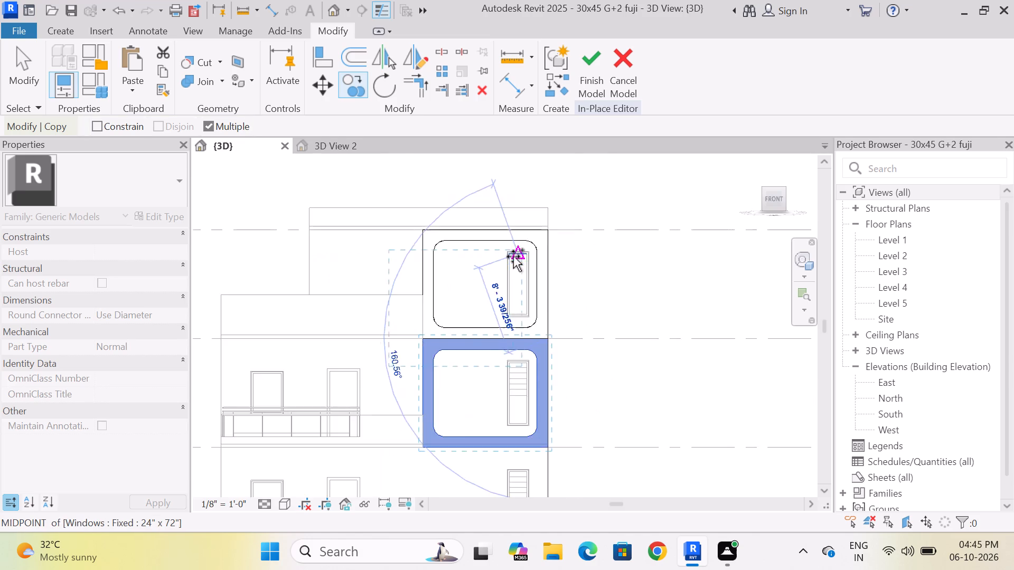
Examine the two stacked frames against the reference facade in 3D View 2 and return to the working 3D view.
{"action": "scroll", "coordinate": [513, 256], "scroll_direction": "down", "scroll_amount": 2}
{"action": "key", "text": "Escape"}
{"action": "scroll", "coordinate": [529, 237], "scroll_direction": "down", "scroll_amount": 3}
{"action": "key", "text": "Escape"}
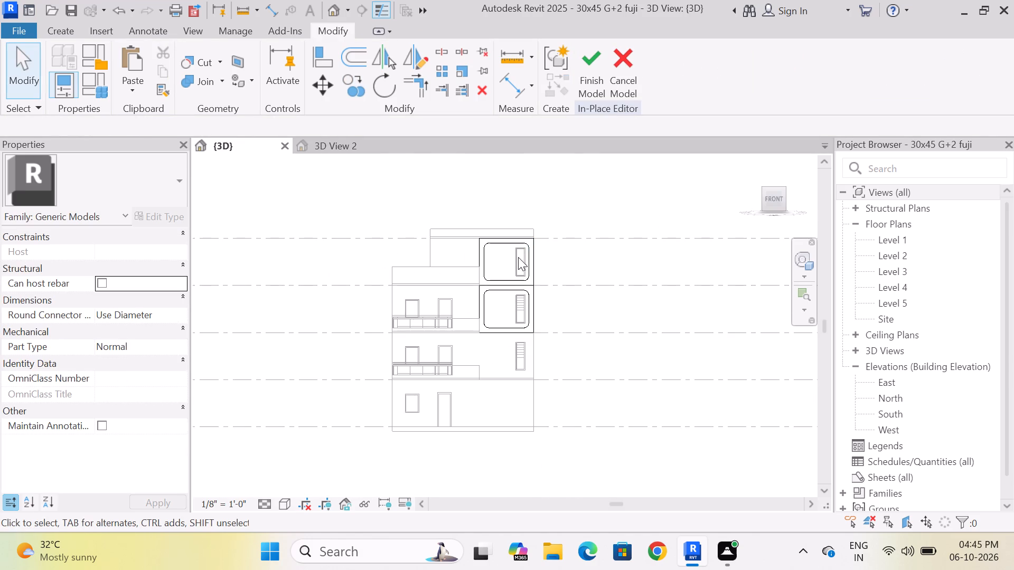
{"action": "scroll", "coordinate": [525, 304], "scroll_direction": "down", "scroll_amount": 2}
{"action": "scroll", "coordinate": [582, 320], "scroll_direction": "up", "scroll_amount": 5}
{"action": "scroll", "coordinate": [470, 321], "scroll_direction": "up", "scroll_amount": 2}
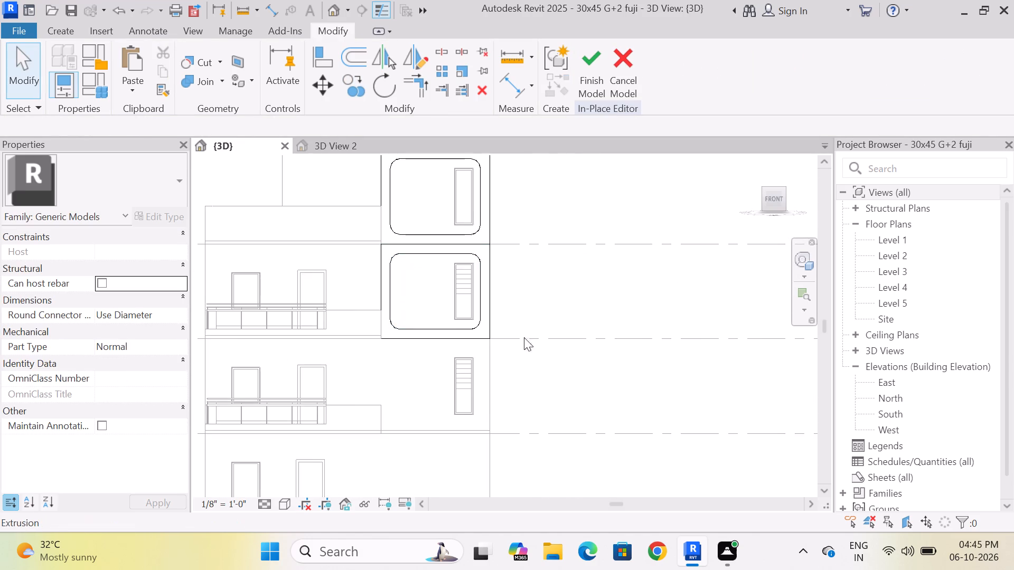
{"action": "scroll", "coordinate": [538, 336], "scroll_direction": "down", "scroll_amount": 2}
{"action": "left_click", "coordinate": [333, 142]}
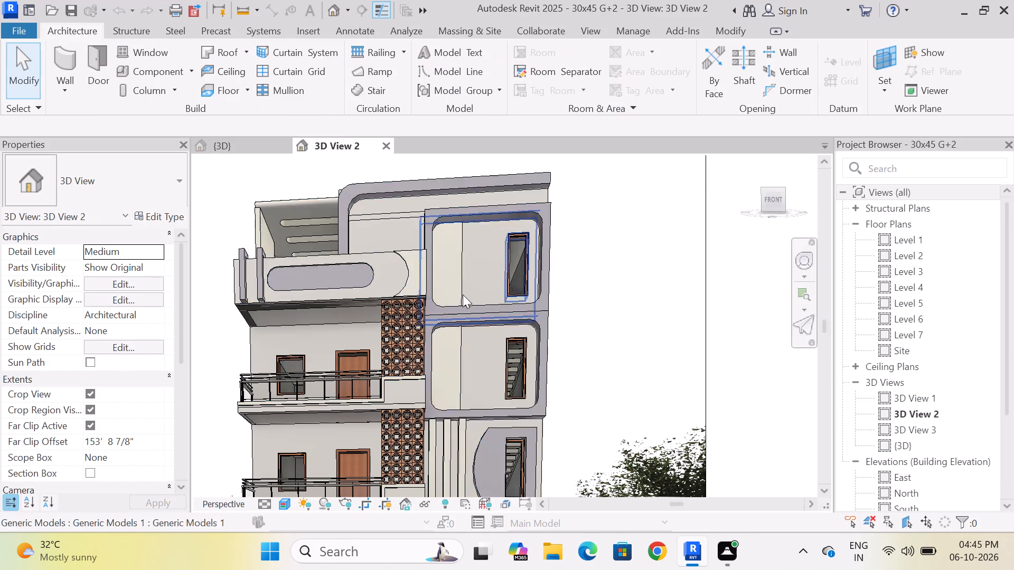
{"action": "scroll", "coordinate": [462, 289], "scroll_direction": "down", "scroll_amount": 3}
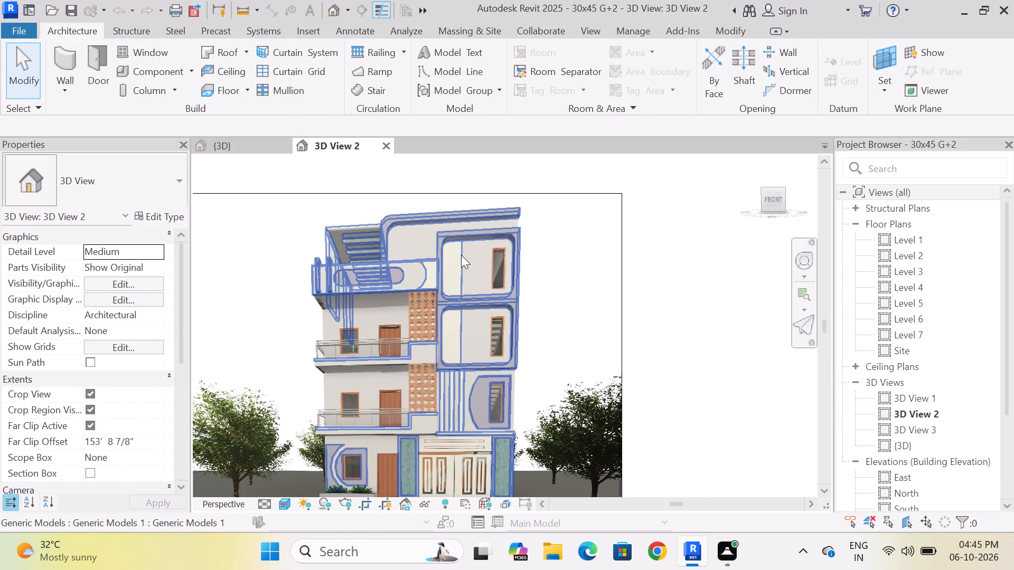
{"action": "scroll", "coordinate": [505, 408], "scroll_direction": "up", "scroll_amount": 1}
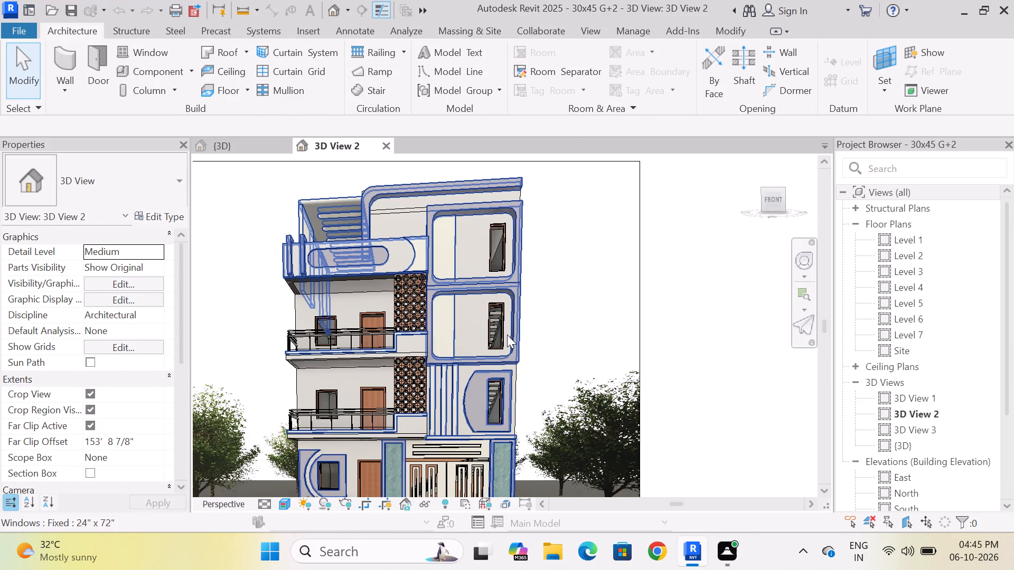
{"action": "left_click", "coordinate": [223, 141]}
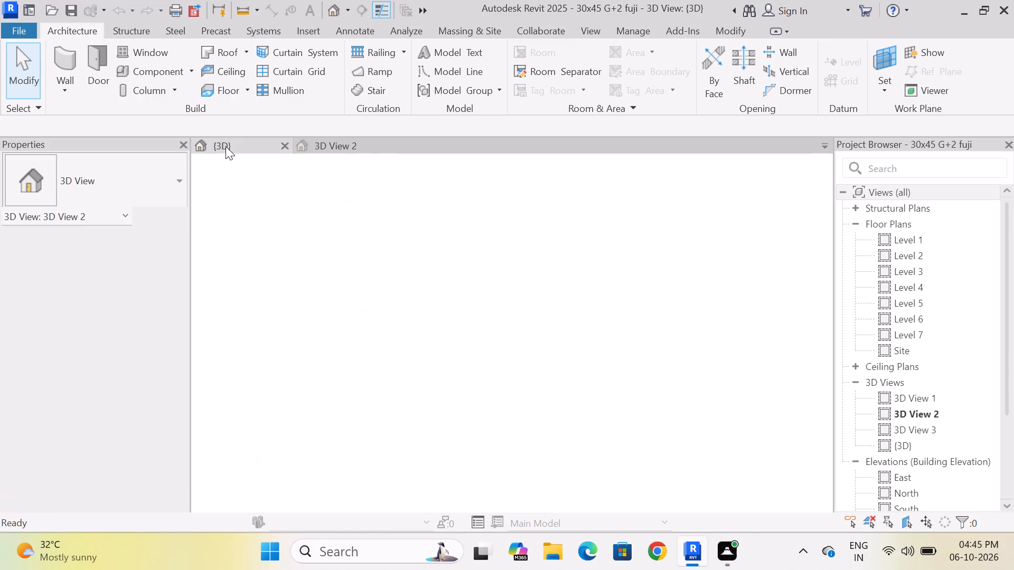
{"action": "scroll", "coordinate": [419, 334], "scroll_direction": "down", "scroll_amount": 2}
{"action": "scroll", "coordinate": [466, 232], "scroll_direction": "up", "scroll_amount": 2}
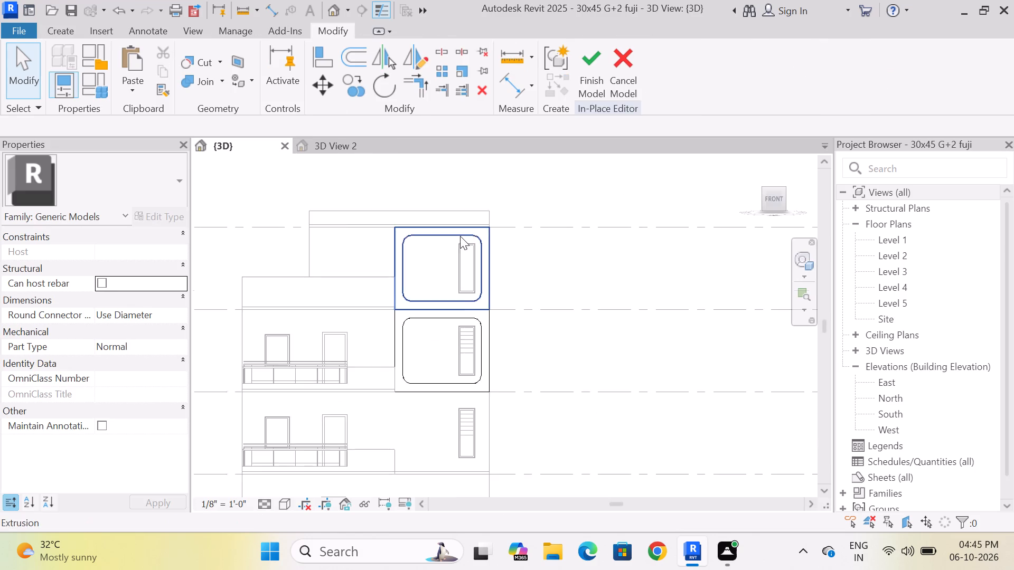
{"action": "scroll", "coordinate": [460, 236], "scroll_direction": "up", "scroll_amount": 3}
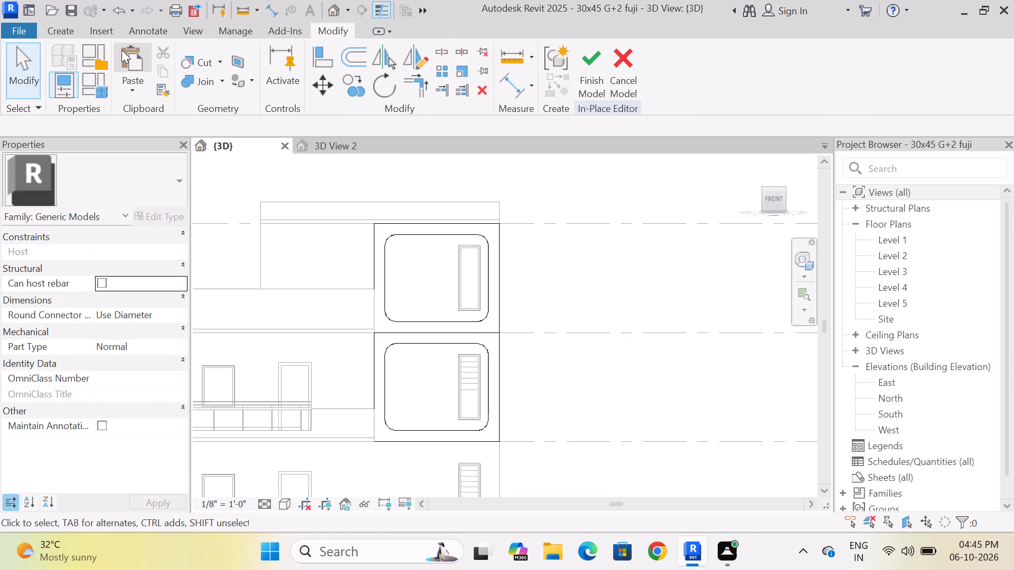
Start a new extrusion with a depth of 1" and pick the Generic -9" wall face inside the top frame as its work plane.
{"action": "left_click", "coordinate": [69, 34]}
{"action": "left_click", "coordinate": [122, 74]}
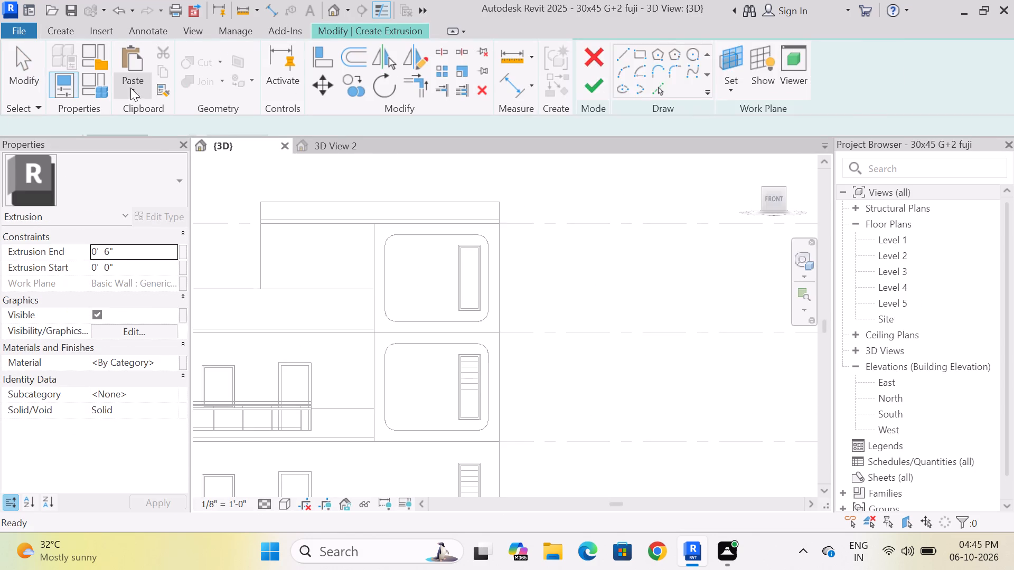
{"action": "left_click", "coordinate": [736, 56]}
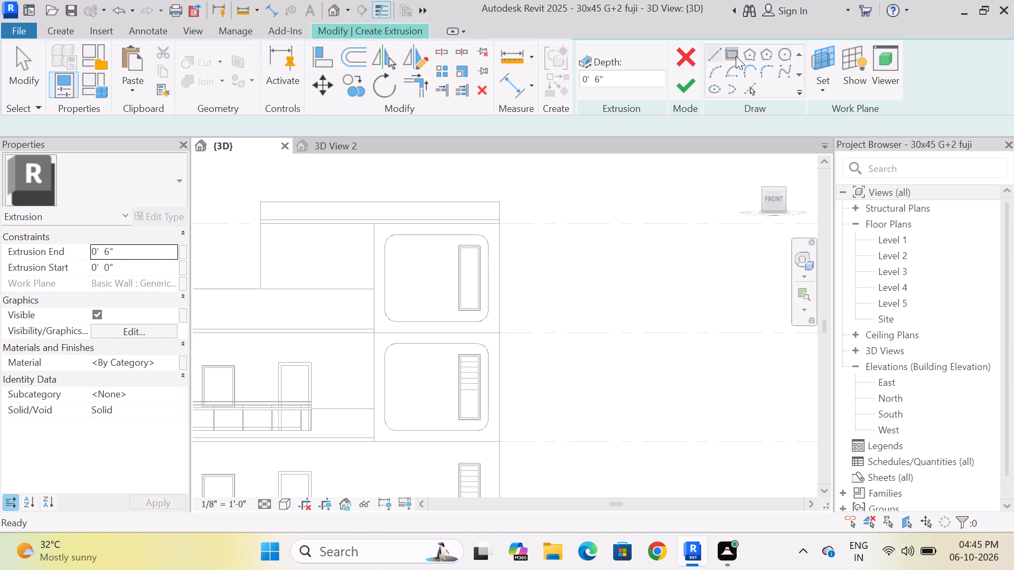
{"action": "left_click", "coordinate": [635, 85]}
{"action": "key", "text": "BackSpace"}
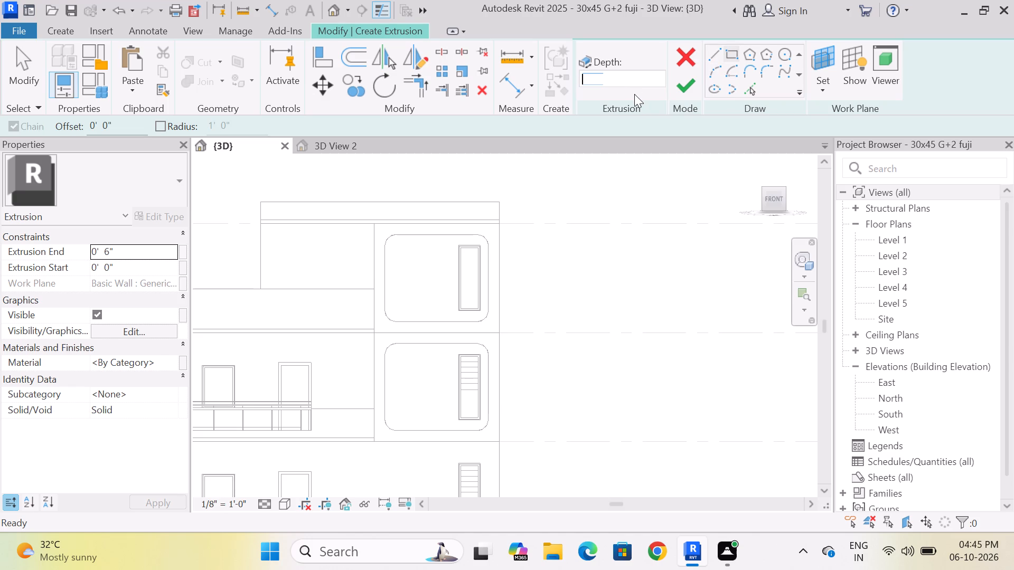
{"action": "key", "text": "1"}
{"action": "key", "text": "shift+quotedbl"}
{"action": "key", "text": "Return"}
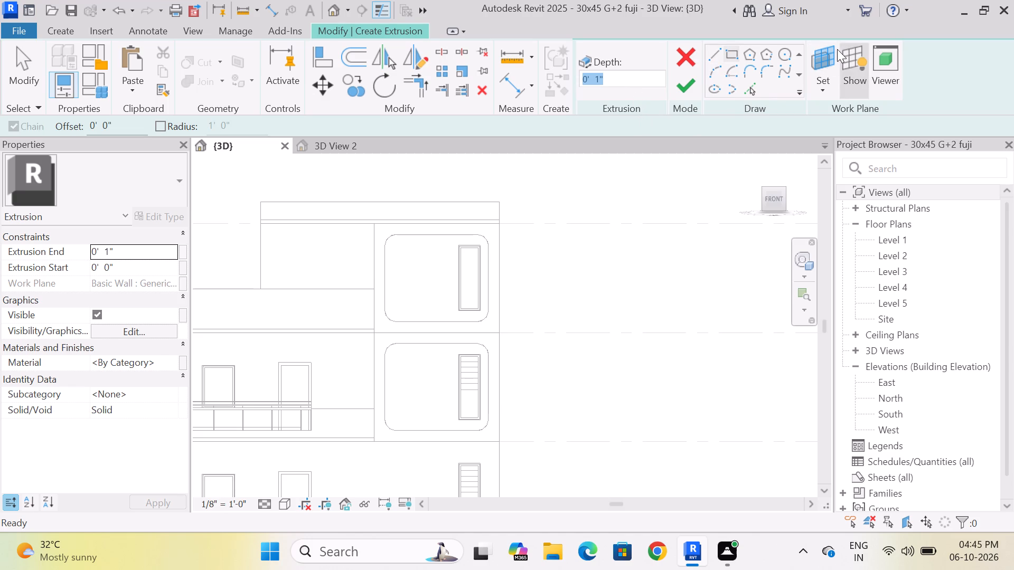
{"action": "left_click", "coordinate": [825, 54]}
{"action": "left_click", "coordinate": [378, 291]}
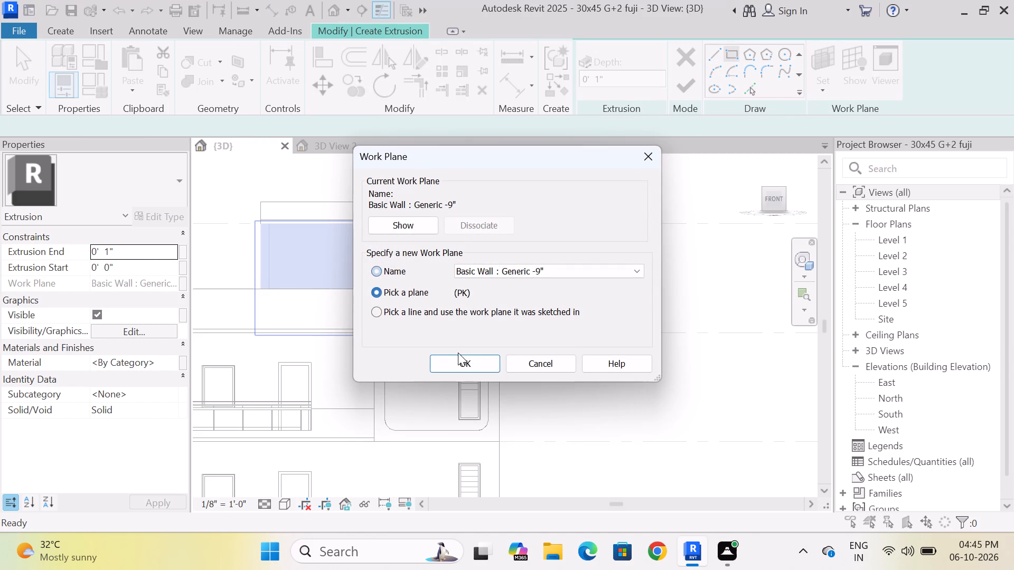
{"action": "left_click", "coordinate": [463, 367]}
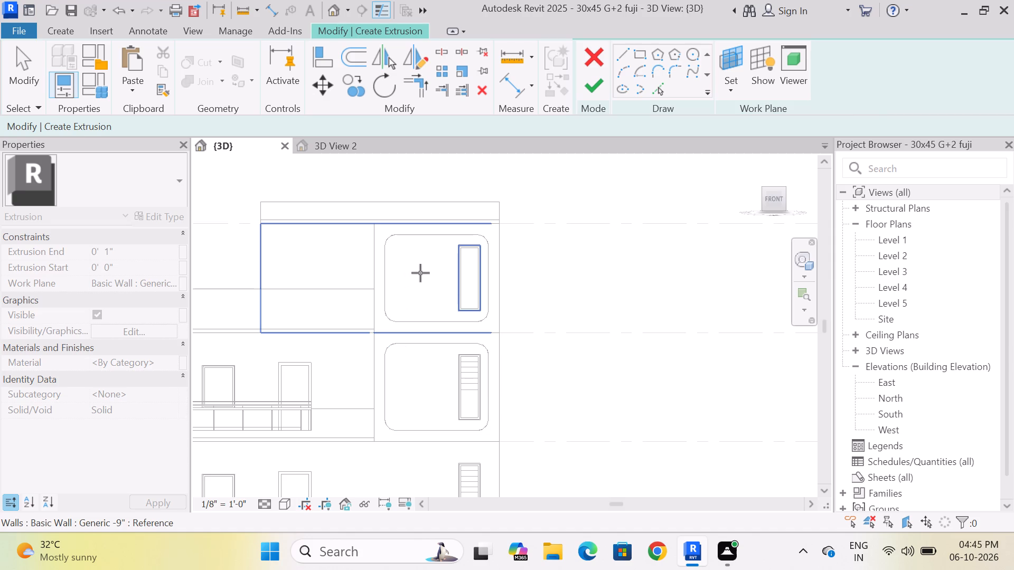
{"action": "left_click", "coordinate": [420, 273]}
Sketch an 8' 0" high rectangle in the top frame's opening, stretched to the opening's left edge for a width of about 2' 1".
{"action": "left_click", "coordinate": [734, 53]}
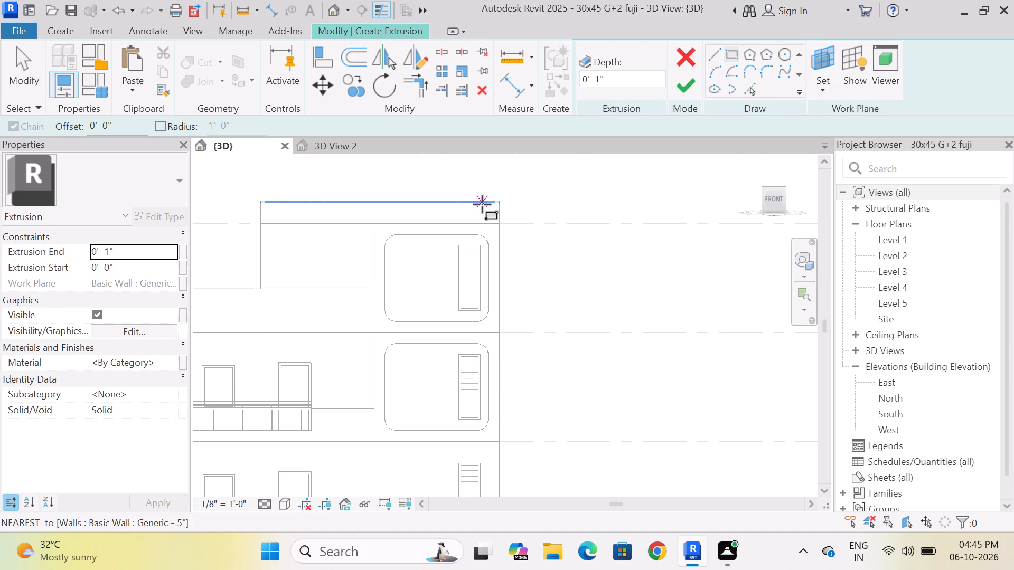
{"action": "scroll", "coordinate": [407, 248], "scroll_direction": "up", "scroll_amount": 8}
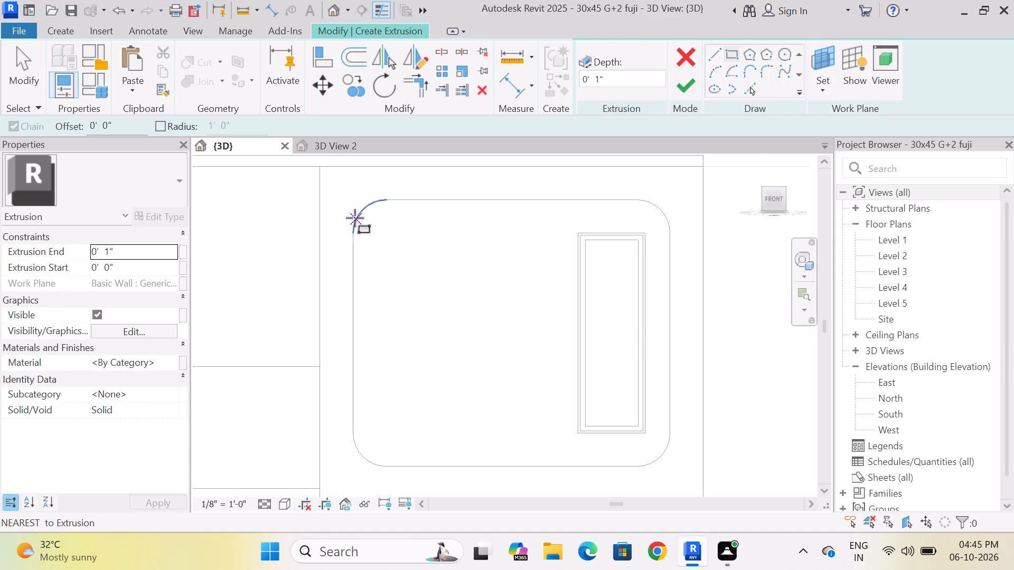
{"action": "left_click", "coordinate": [384, 202]}
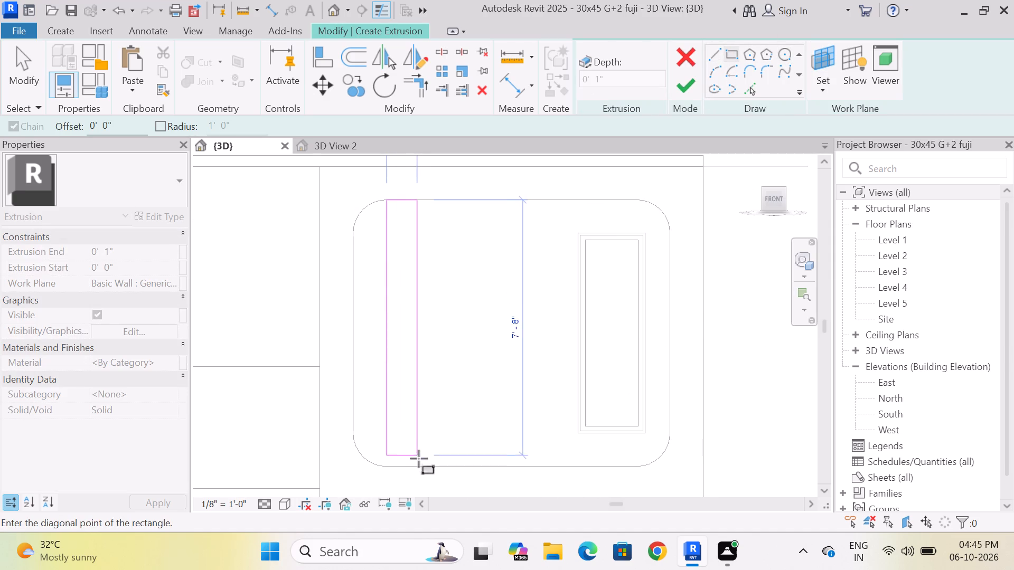
{"action": "left_click", "coordinate": [424, 466]}
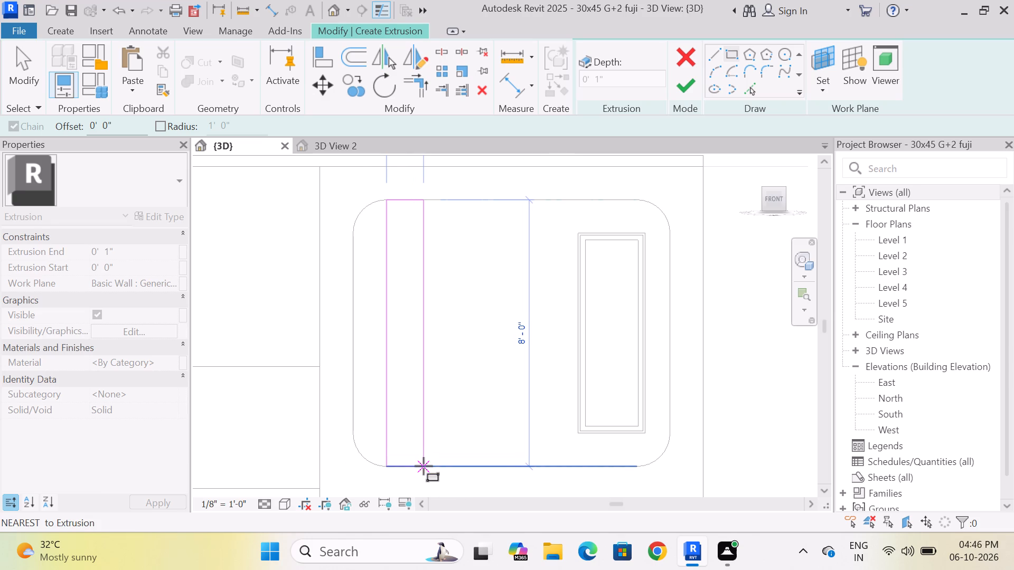
{"action": "key", "text": "Escape"}
{"action": "scroll", "coordinate": [474, 243], "scroll_direction": "down", "scroll_amount": 2}
{"action": "scroll", "coordinate": [417, 268], "scroll_direction": "up", "scroll_amount": 3}
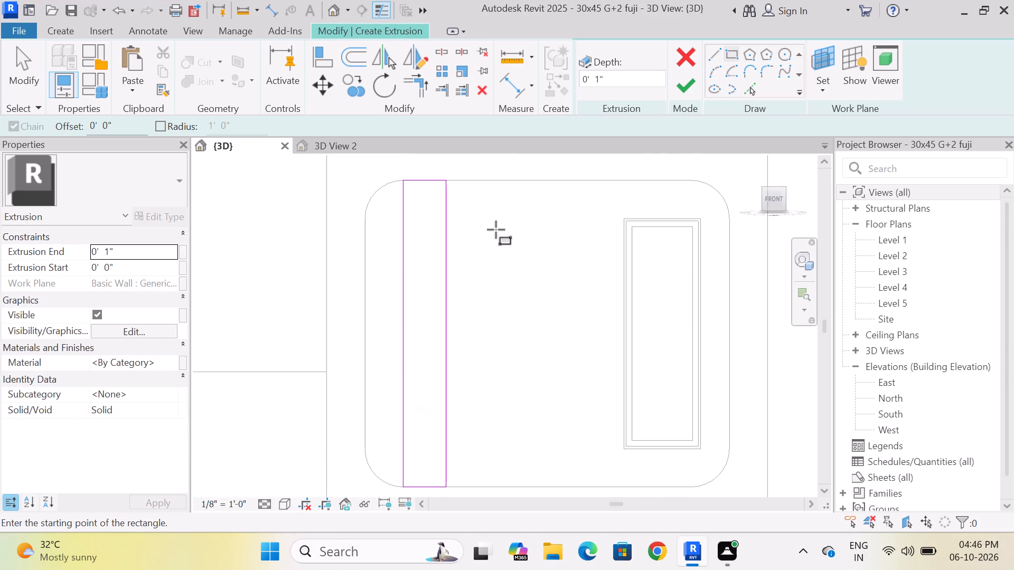
{"action": "key", "text": "Escape"}
{"action": "left_click_drag", "start_coordinate": [405, 256], "coordinate": [375, 260]}
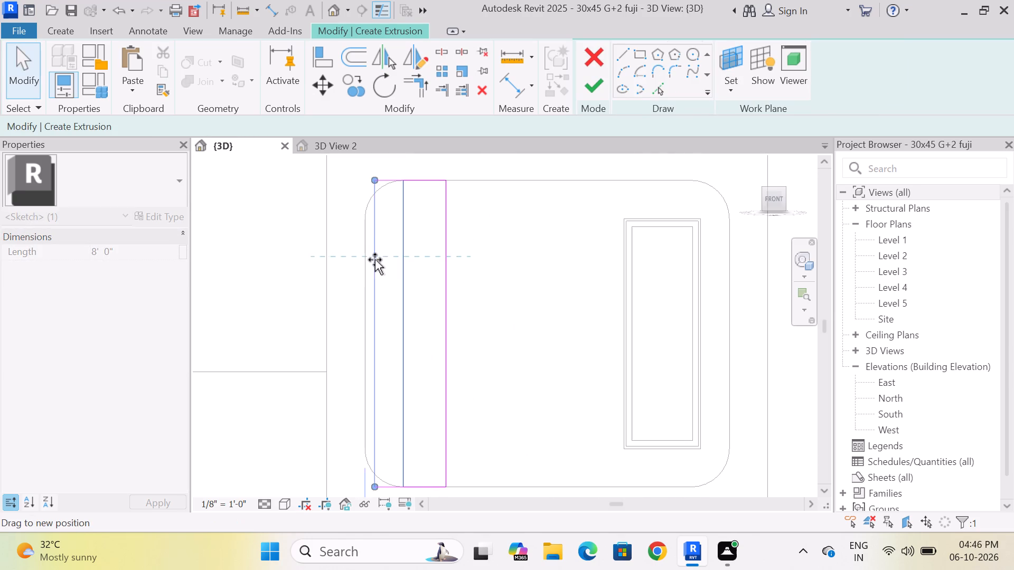
{"action": "left_click_drag", "start_coordinate": [375, 260], "coordinate": [371, 261]}
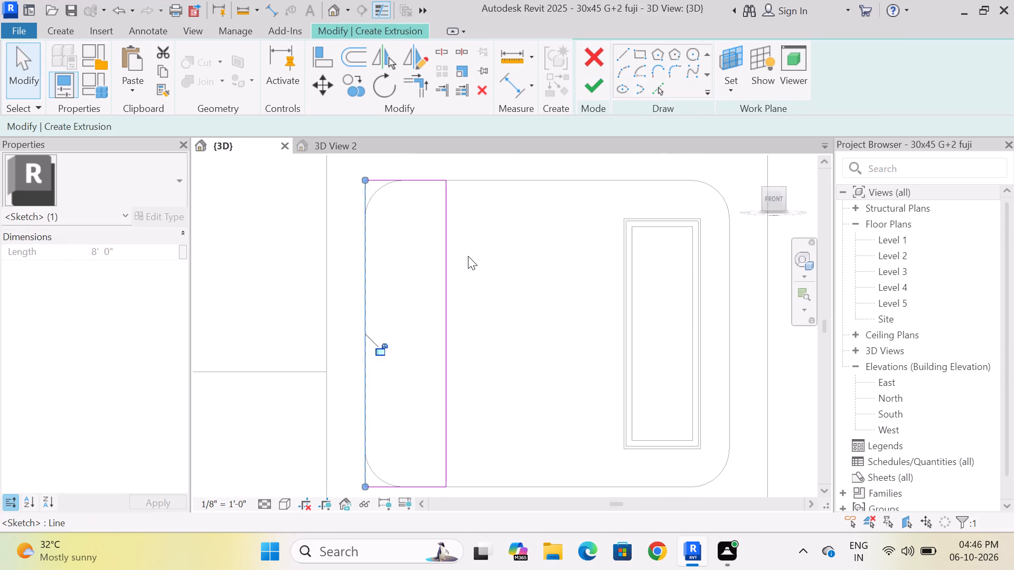
Delete the rectangle's left, top and bottom lines, keeping only its right vertical line.
{"action": "key", "text": "Delete"}
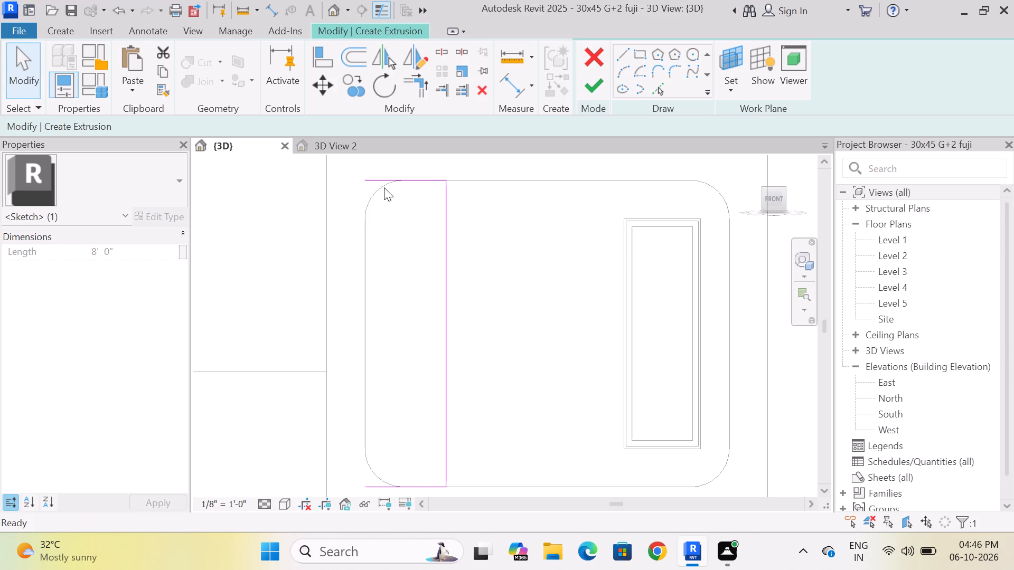
{"action": "left_click_drag", "start_coordinate": [380, 180], "coordinate": [429, 182]}
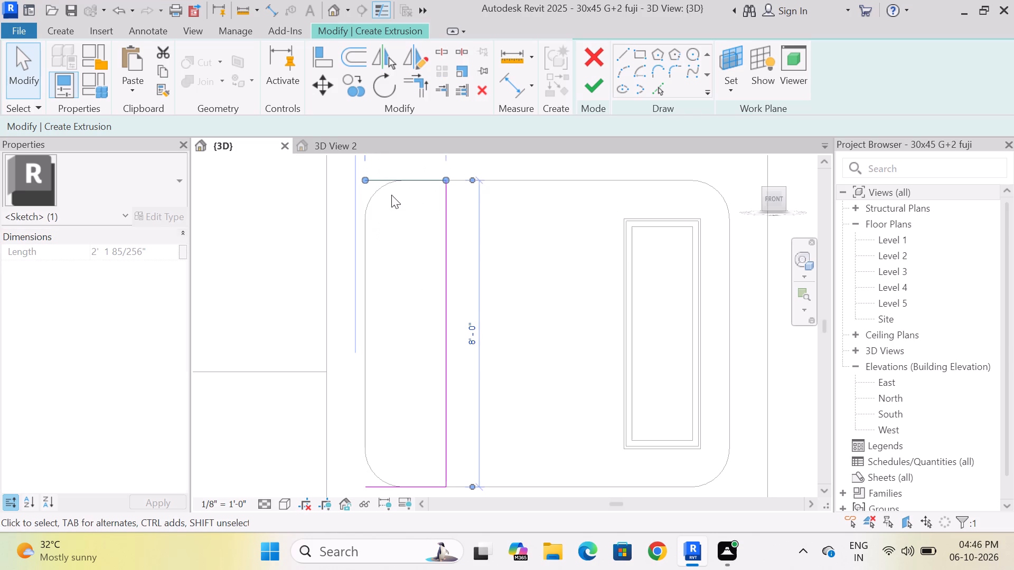
{"action": "key", "text": "Delete"}
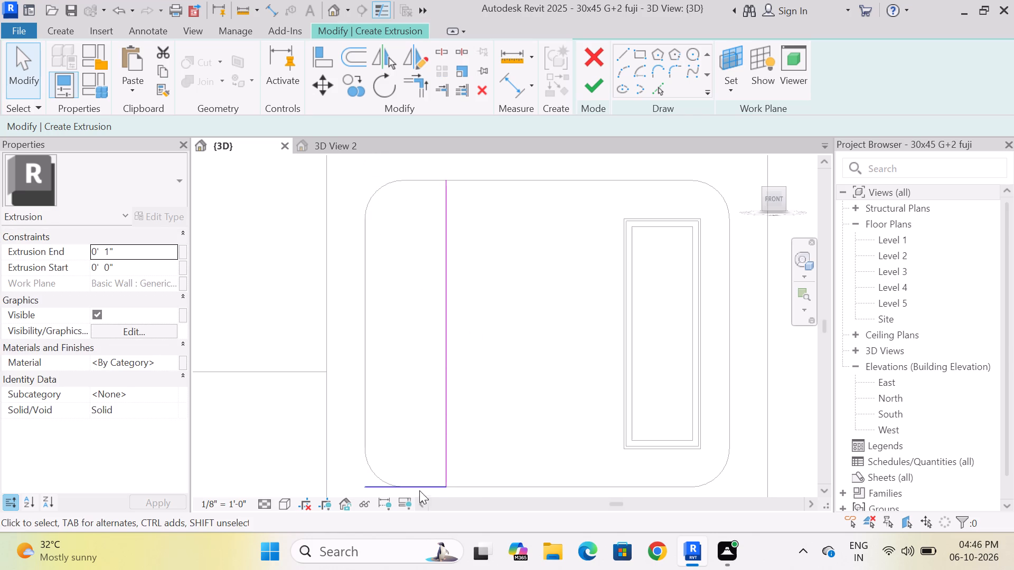
{"action": "left_click", "coordinate": [415, 482]}
{"action": "key", "text": "Delete"}
Pick the top frame opening's left edge, both left corner arcs and its top and bottom edges as sketch lines.
{"action": "left_click", "coordinate": [661, 88]}
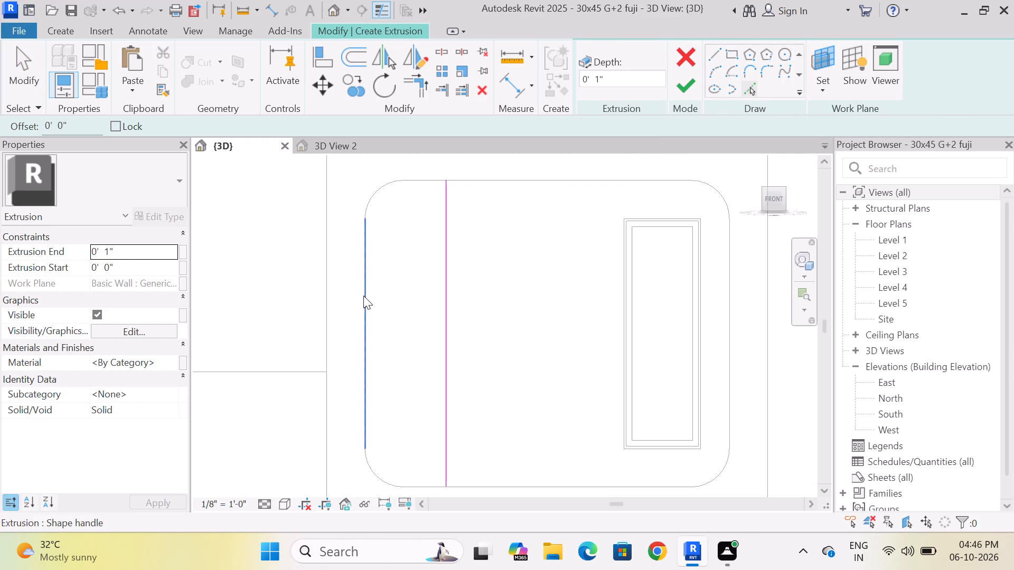
{"action": "left_click", "coordinate": [369, 296]}
{"action": "left_click", "coordinate": [379, 191]}
{"action": "left_click", "coordinate": [425, 181]}
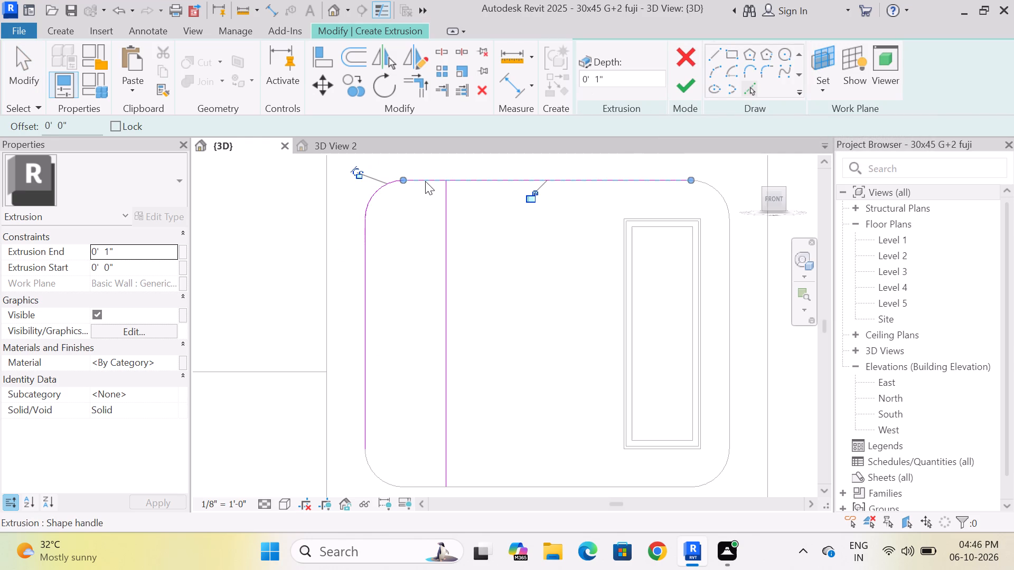
{"action": "left_click", "coordinate": [416, 488]}
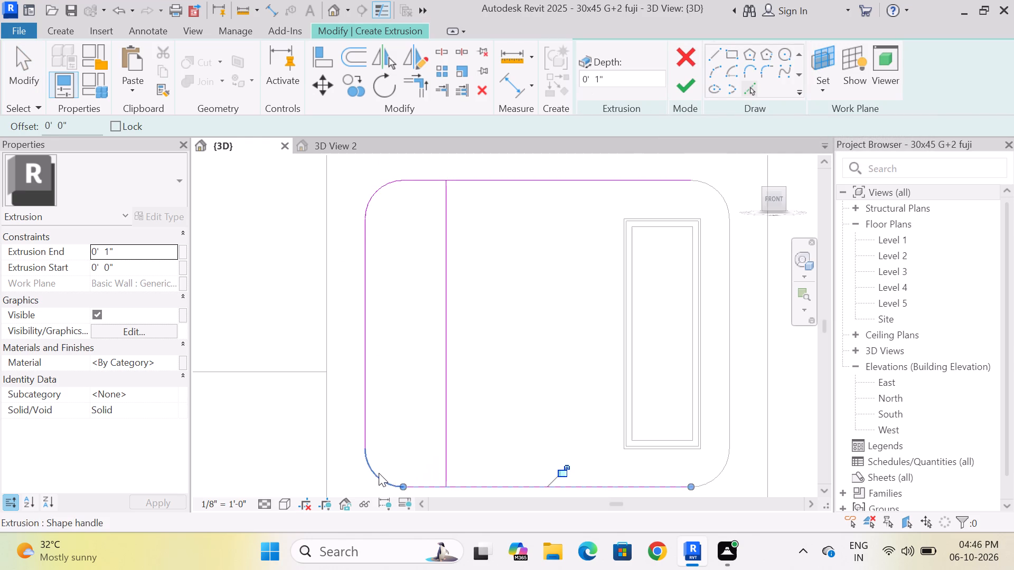
{"action": "left_click", "coordinate": [379, 473]}
{"action": "key", "text": "Escape"}
Trim the sketch's top and bottom lines to the vertical line and finish the extrusion of the round-cornered strip.
{"action": "left_click", "coordinate": [421, 83]}
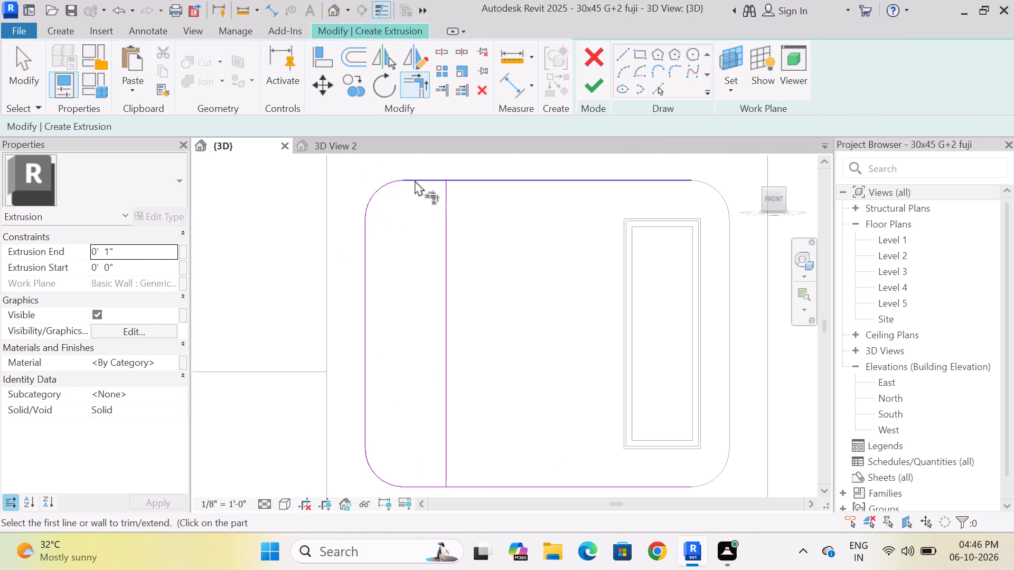
{"action": "left_click", "coordinate": [415, 180]}
{"action": "left_click", "coordinate": [444, 208]}
{"action": "scroll", "coordinate": [465, 178], "scroll_direction": "down", "scroll_amount": 4}
{"action": "scroll", "coordinate": [479, 364], "scroll_direction": "up", "scroll_amount": 4}
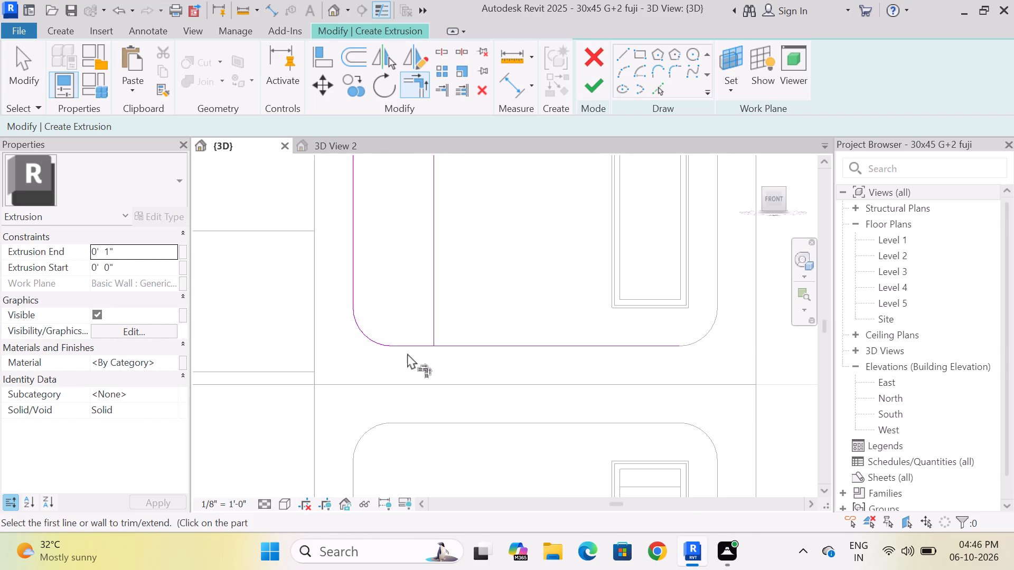
{"action": "left_click", "coordinate": [403, 346]}
{"action": "left_click", "coordinate": [435, 296]}
{"action": "scroll", "coordinate": [441, 376], "scroll_direction": "down", "scroll_amount": 8}
{"action": "scroll", "coordinate": [446, 309], "scroll_direction": "up", "scroll_amount": 3}
{"action": "key", "text": "Escape"}
{"action": "key", "text": "Escape"}
{"action": "left_click", "coordinate": [597, 86]}
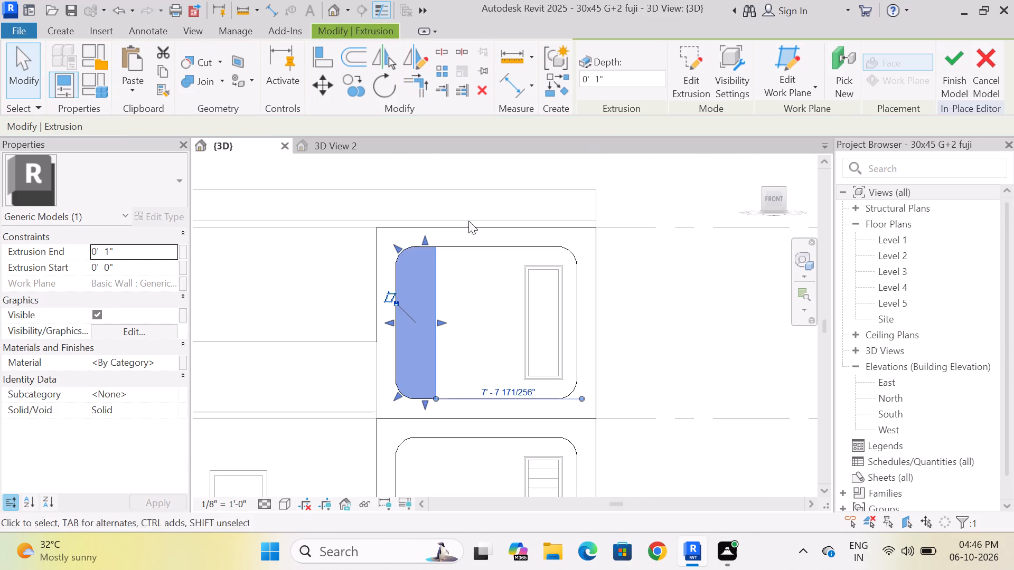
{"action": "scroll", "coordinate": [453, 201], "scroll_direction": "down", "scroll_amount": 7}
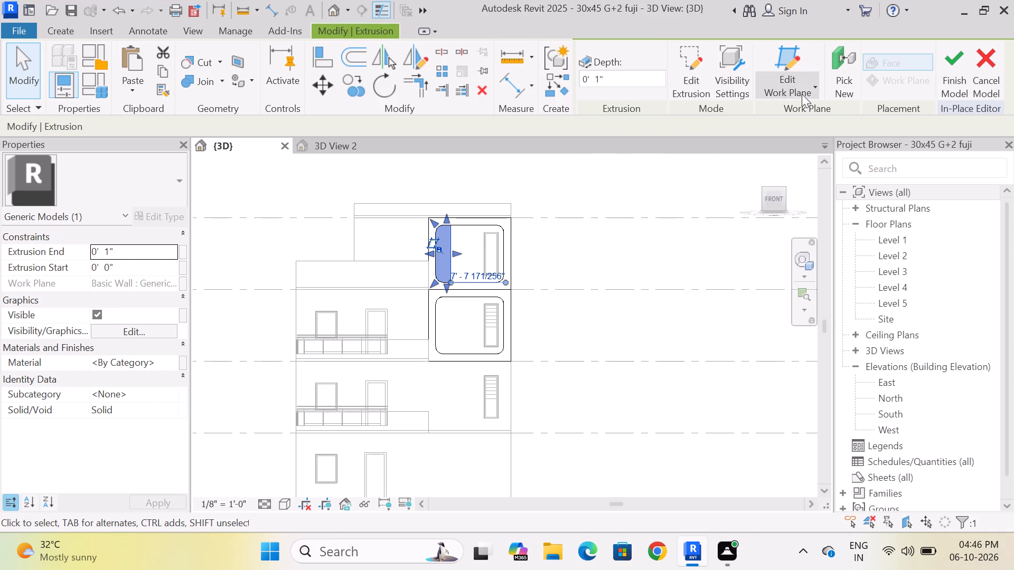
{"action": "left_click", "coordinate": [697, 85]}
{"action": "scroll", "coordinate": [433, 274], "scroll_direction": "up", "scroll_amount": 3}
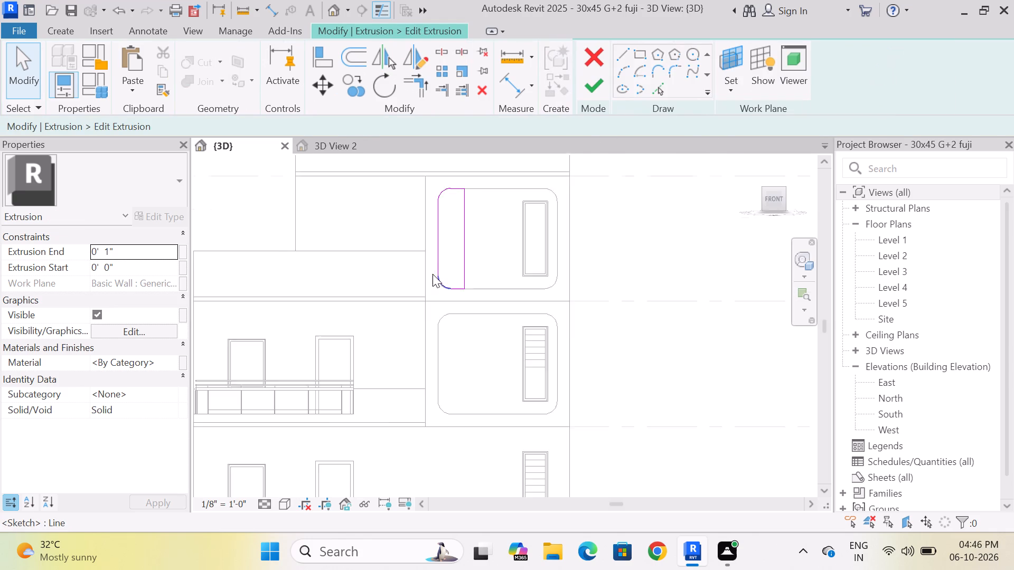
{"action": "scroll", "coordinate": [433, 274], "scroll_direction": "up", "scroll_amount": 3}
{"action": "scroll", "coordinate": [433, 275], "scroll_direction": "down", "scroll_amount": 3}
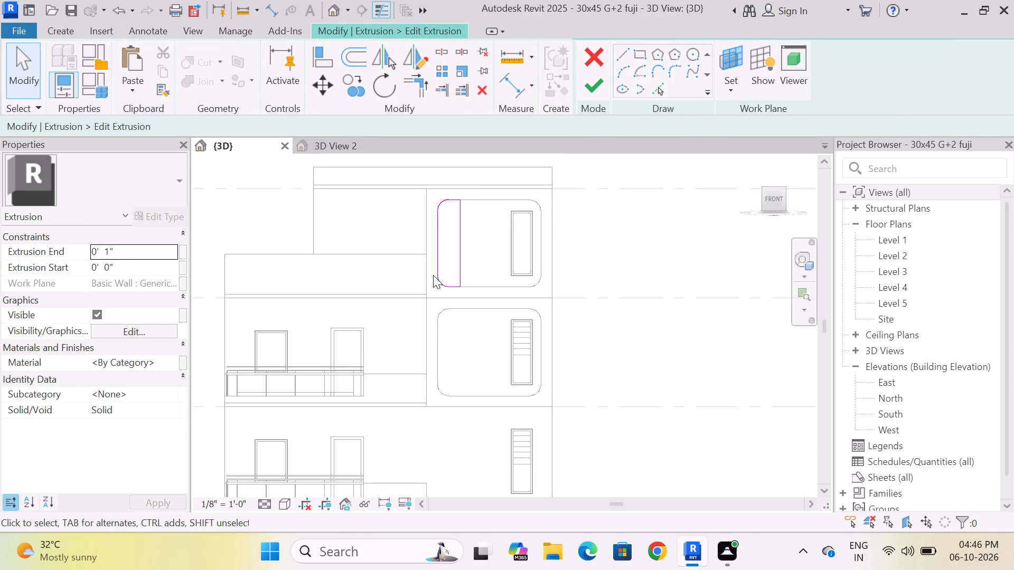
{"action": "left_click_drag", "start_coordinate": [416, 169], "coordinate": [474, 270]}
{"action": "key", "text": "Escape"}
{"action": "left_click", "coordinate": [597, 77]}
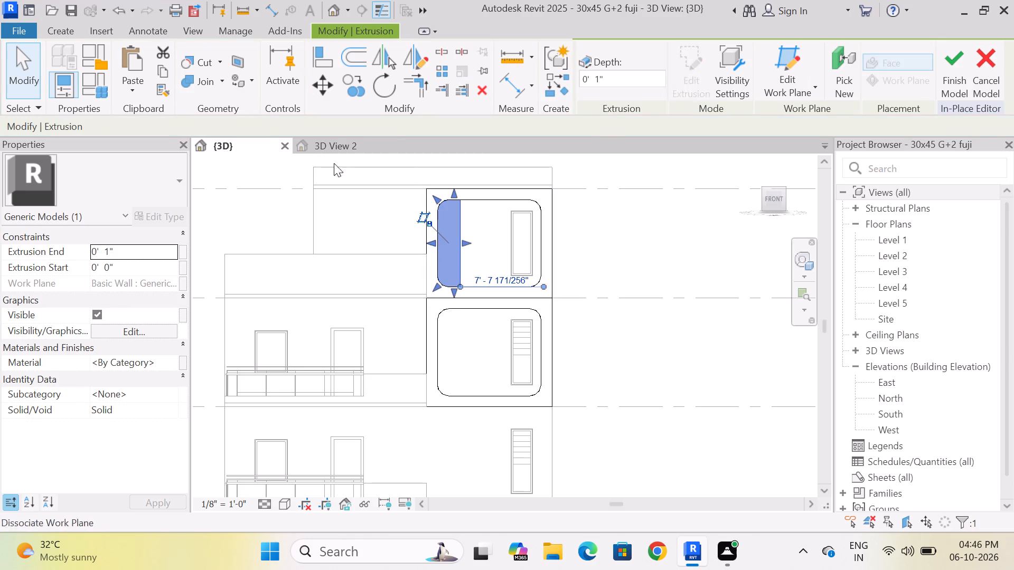
Move the round-cornered strip from the top frame's opening down to the same place in the lower frame's opening.
{"action": "left_click", "coordinate": [331, 83]}
{"action": "scroll", "coordinate": [453, 217], "scroll_direction": "up", "scroll_amount": 6}
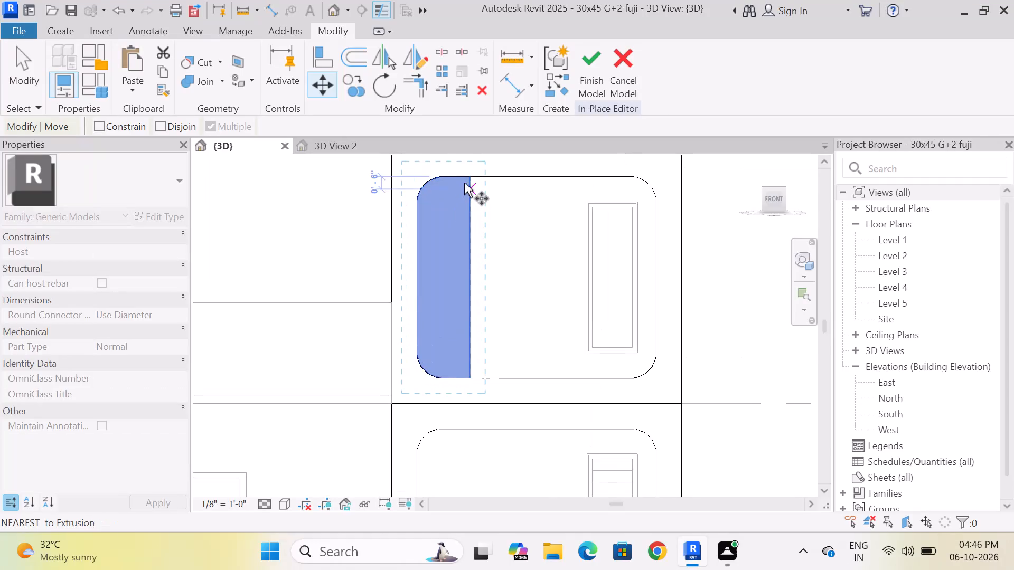
{"action": "left_click", "coordinate": [468, 173]}
{"action": "scroll", "coordinate": [468, 173], "scroll_direction": "down", "scroll_amount": 7}
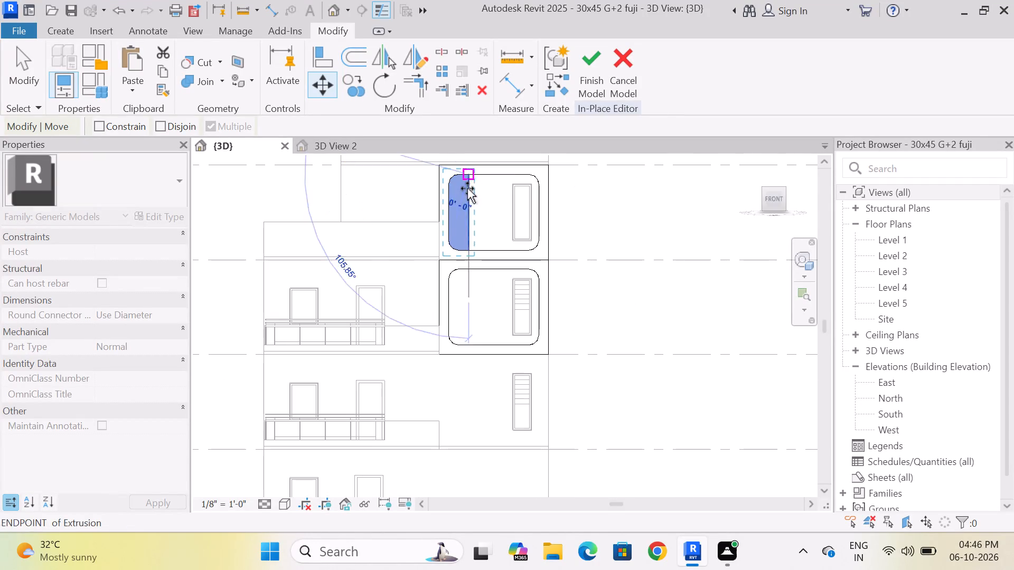
{"action": "scroll", "coordinate": [465, 353], "scroll_direction": "up", "scroll_amount": 5}
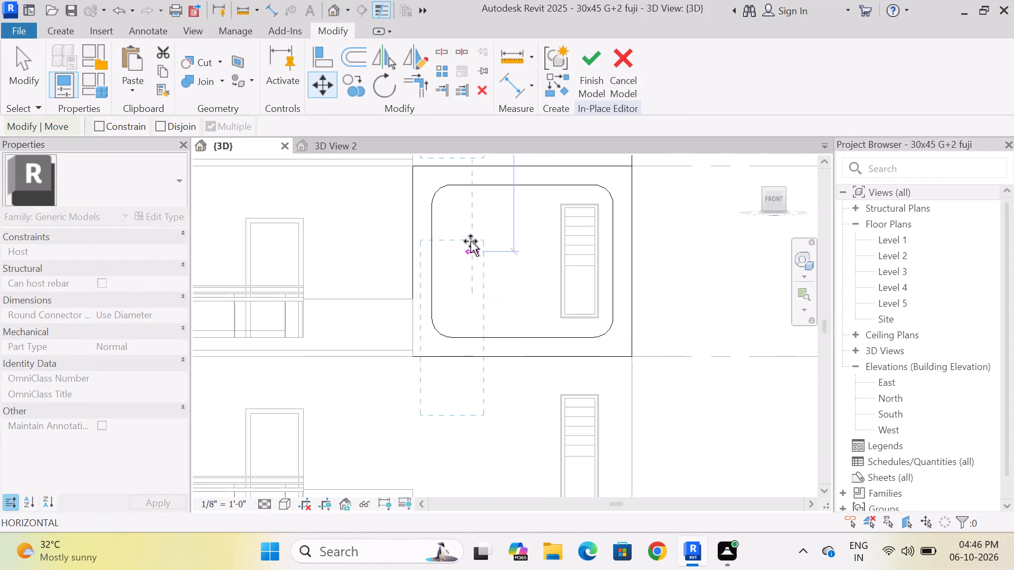
{"action": "left_click", "coordinate": [472, 186]}
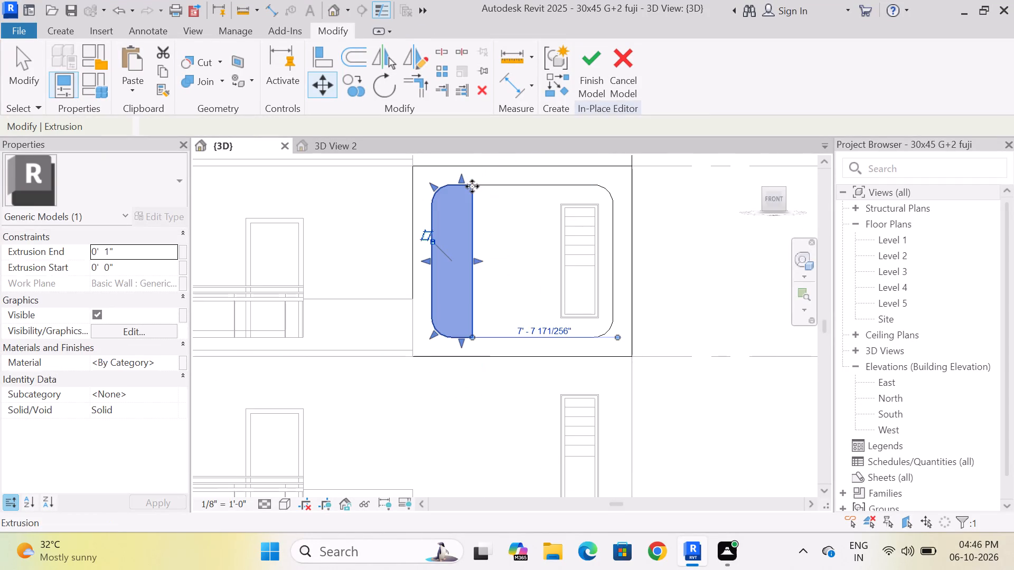
{"action": "key", "text": "Escape"}
{"action": "scroll", "coordinate": [370, 367], "scroll_direction": "down", "scroll_amount": 7}
{"action": "scroll", "coordinate": [471, 328], "scroll_direction": "down", "scroll_amount": 2}
{"action": "scroll", "coordinate": [434, 283], "scroll_direction": "up", "scroll_amount": 2}
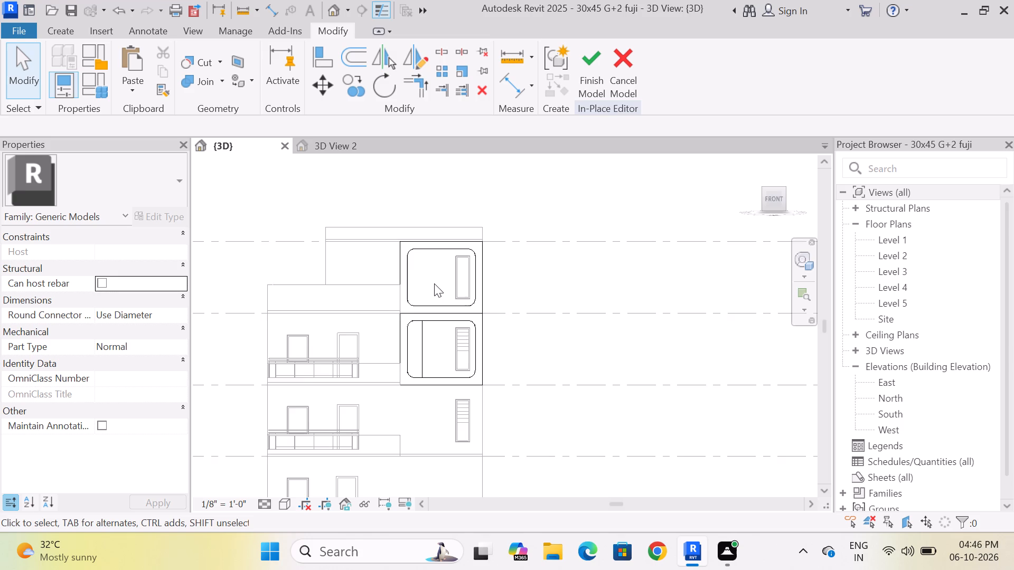
Copy the round-cornered strip from the lower frame's opening up to the same place in the top frame's opening.
{"action": "scroll", "coordinate": [434, 283], "scroll_direction": "up", "scroll_amount": 2}
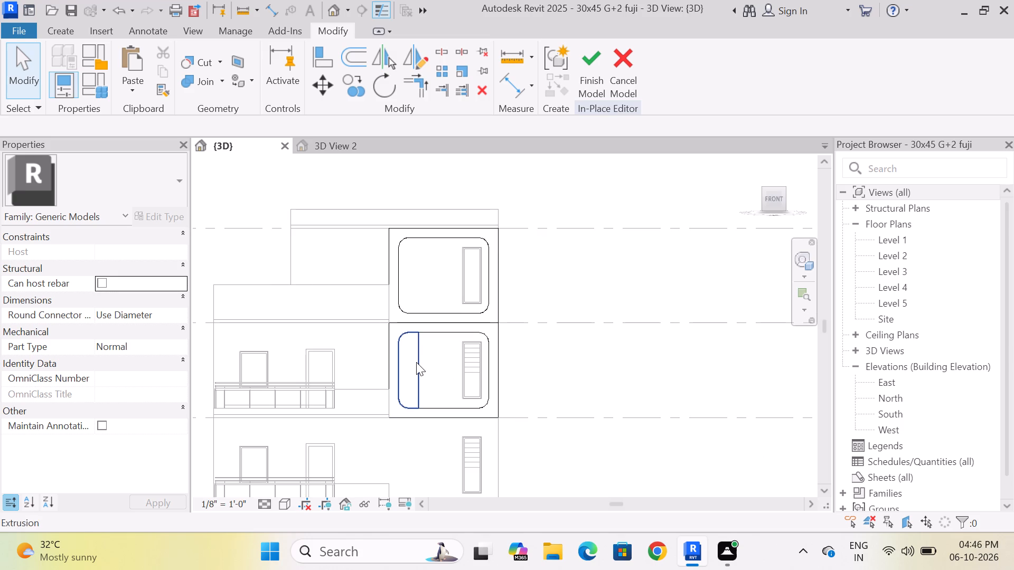
{"action": "left_click", "coordinate": [416, 362]}
{"action": "left_click", "coordinate": [358, 87]}
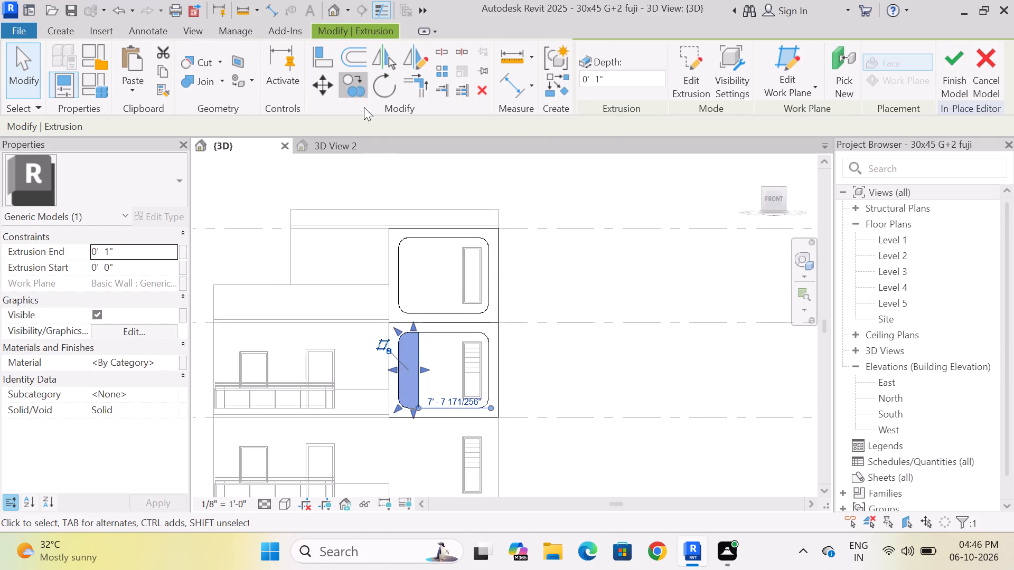
{"action": "scroll", "coordinate": [409, 306], "scroll_direction": "up", "scroll_amount": 5}
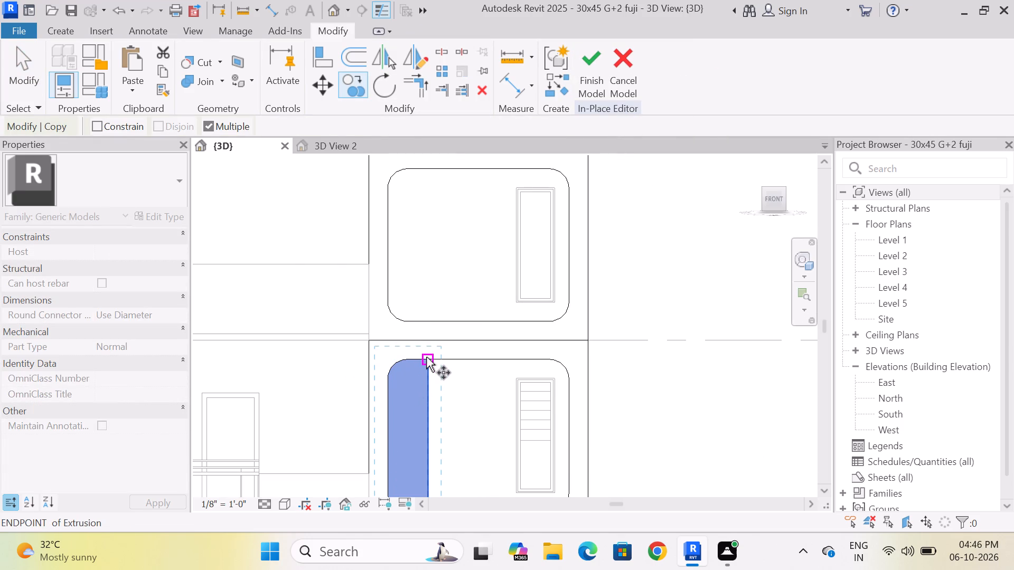
{"action": "left_click", "coordinate": [426, 357]}
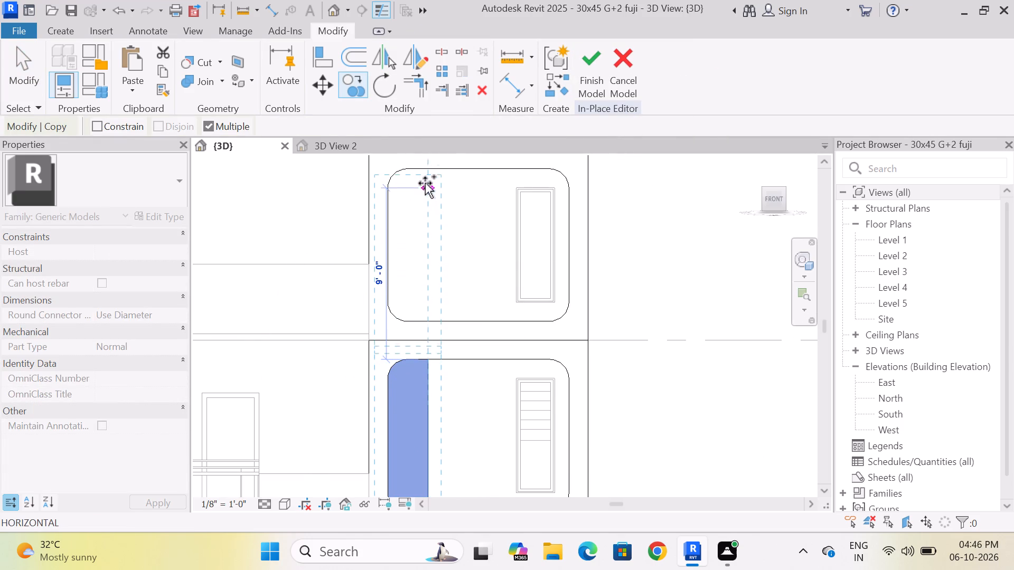
{"action": "left_click", "coordinate": [425, 170]}
{"action": "key", "text": "Escape"}
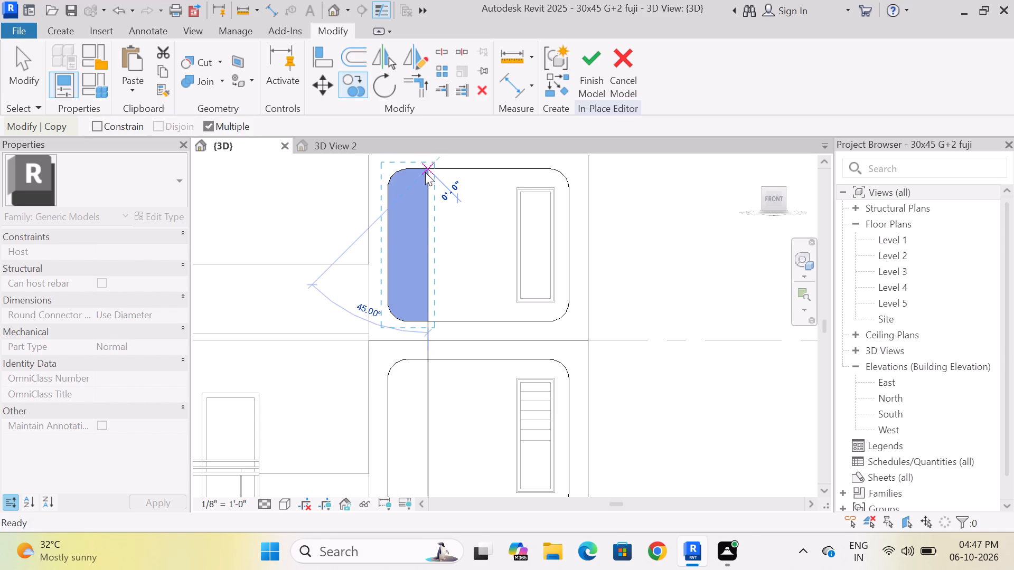
{"action": "scroll", "coordinate": [438, 254], "scroll_direction": "down", "scroll_amount": 4}
{"action": "key", "text": "Escape"}
{"action": "scroll", "coordinate": [464, 257], "scroll_direction": "down", "scroll_amount": 8}
{"action": "scroll", "coordinate": [467, 325], "scroll_direction": "up", "scroll_amount": 3}
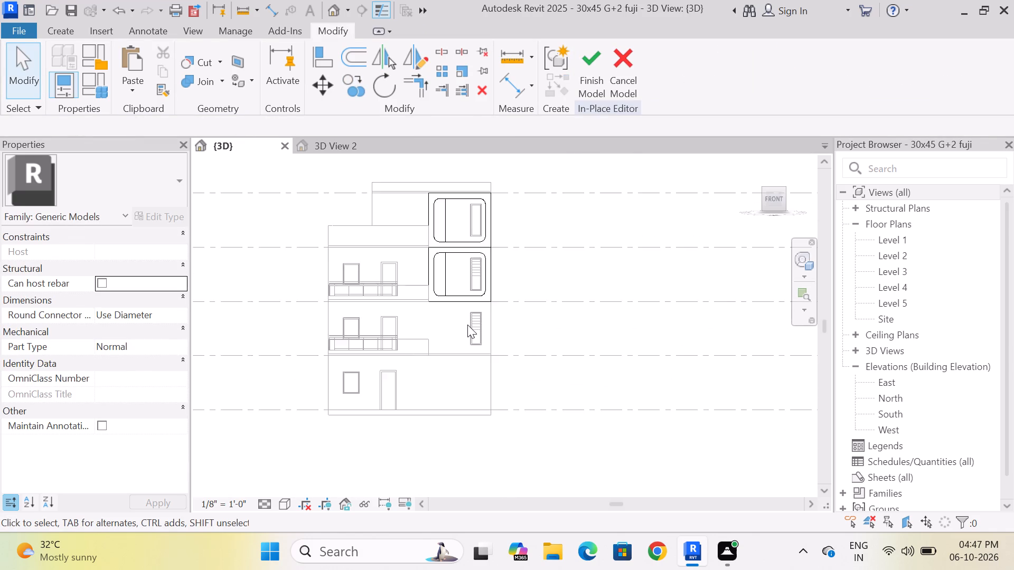
Start a new extrusion on the front wall face (Generic -9") of the storey below the frames, with a depth of 6".
{"action": "scroll", "coordinate": [467, 325], "scroll_direction": "up", "scroll_amount": 3}
{"action": "scroll", "coordinate": [463, 372], "scroll_direction": "down", "scroll_amount": 3}
{"action": "scroll", "coordinate": [474, 325], "scroll_direction": "up", "scroll_amount": 6}
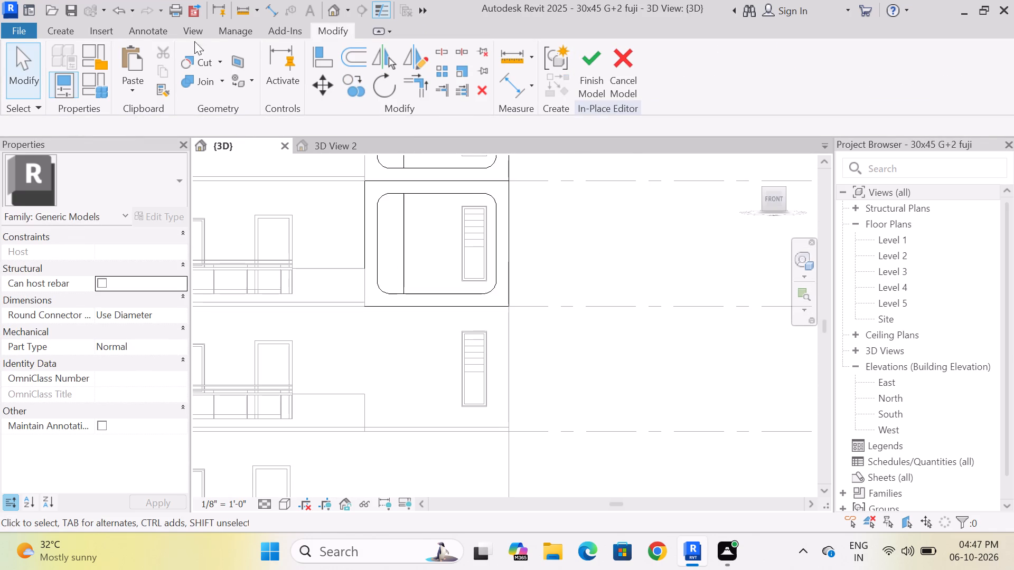
{"action": "left_click", "coordinate": [71, 29]}
{"action": "left_click", "coordinate": [148, 76]}
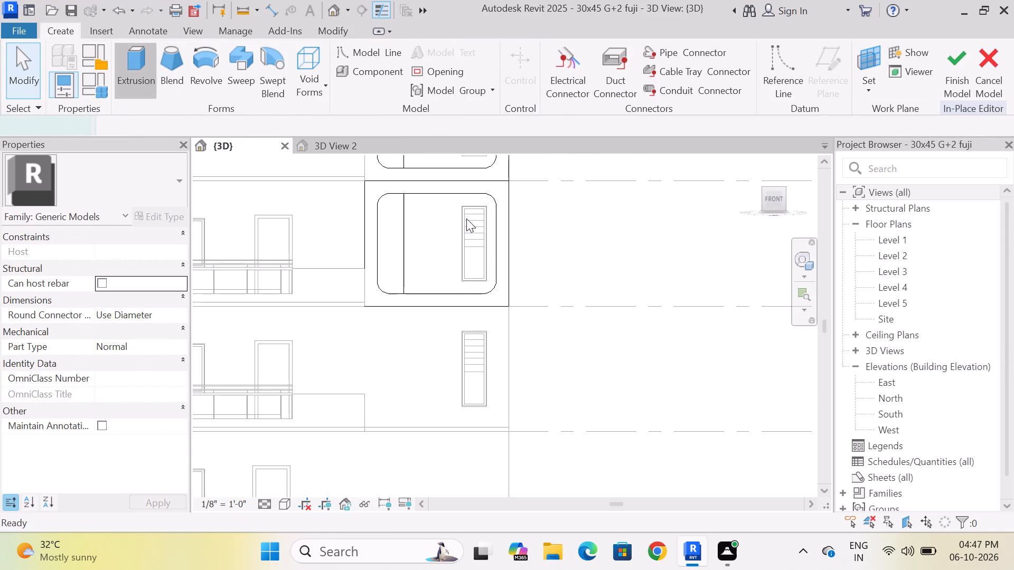
{"action": "left_click", "coordinate": [827, 69]}
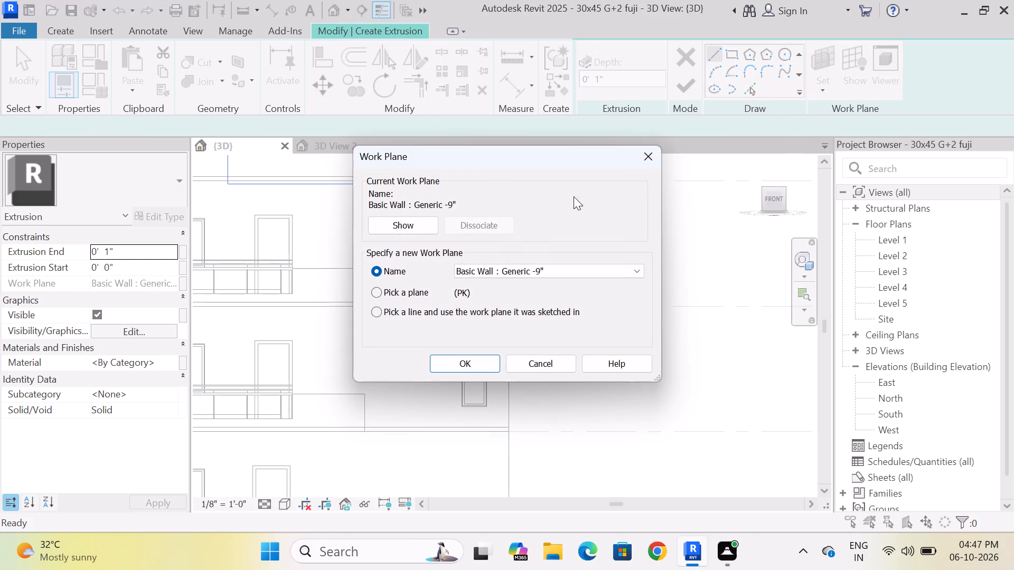
{"action": "left_click", "coordinate": [376, 289]}
{"action": "left_click", "coordinate": [466, 363]}
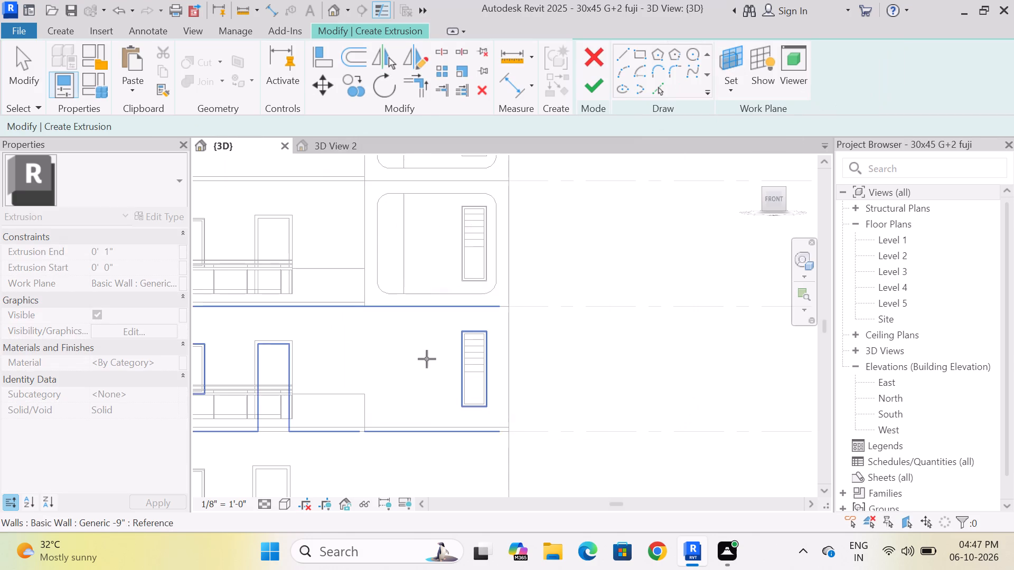
{"action": "left_click", "coordinate": [427, 354]}
{"action": "left_click", "coordinate": [626, 76]}
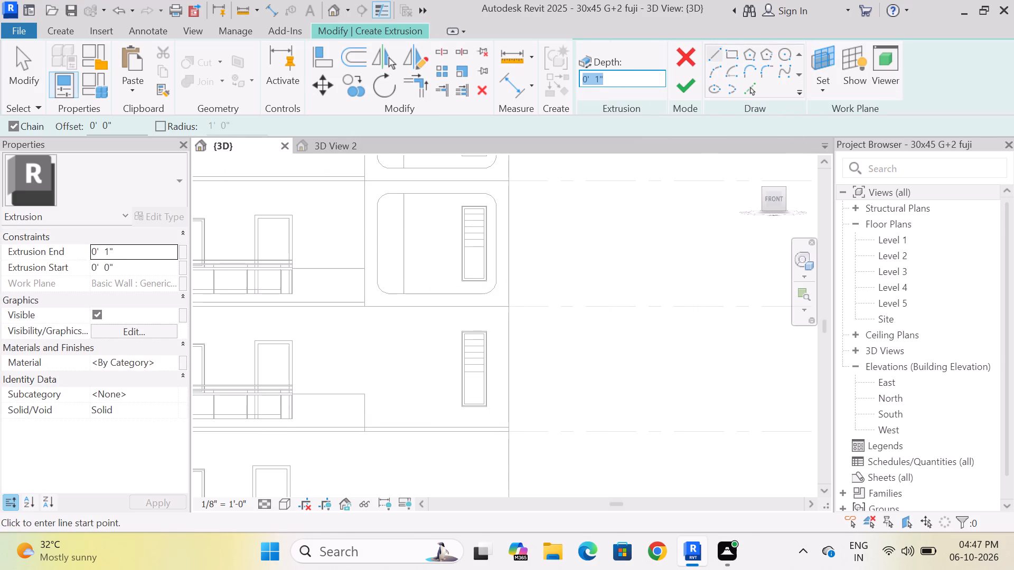
{"action": "key", "text": "BackSpace"}
{"action": "key", "text": "6"}
{"action": "key", "text": "shift+quotedbl"}
{"action": "key", "text": "Return"}
Check the reference facade, and sketch a rectangle offset 1' 0" outside the window below the lower frame, 4' 0" wide and 8' 0" high.
{"action": "scroll", "coordinate": [447, 345], "scroll_direction": "up", "scroll_amount": 4}
{"action": "scroll", "coordinate": [490, 263], "scroll_direction": "down", "scroll_amount": 3}
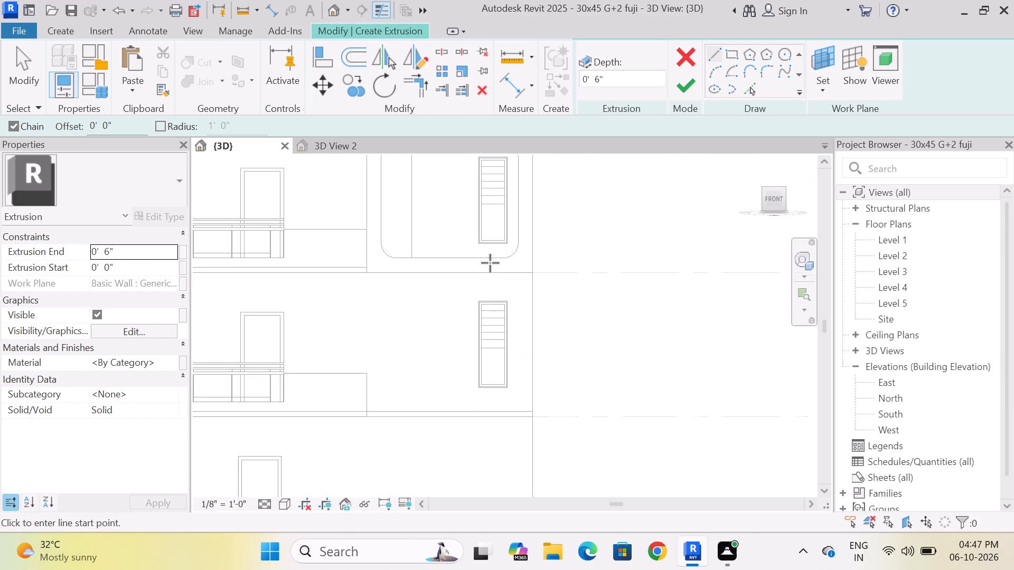
{"action": "scroll", "coordinate": [455, 339], "scroll_direction": "up", "scroll_amount": 7}
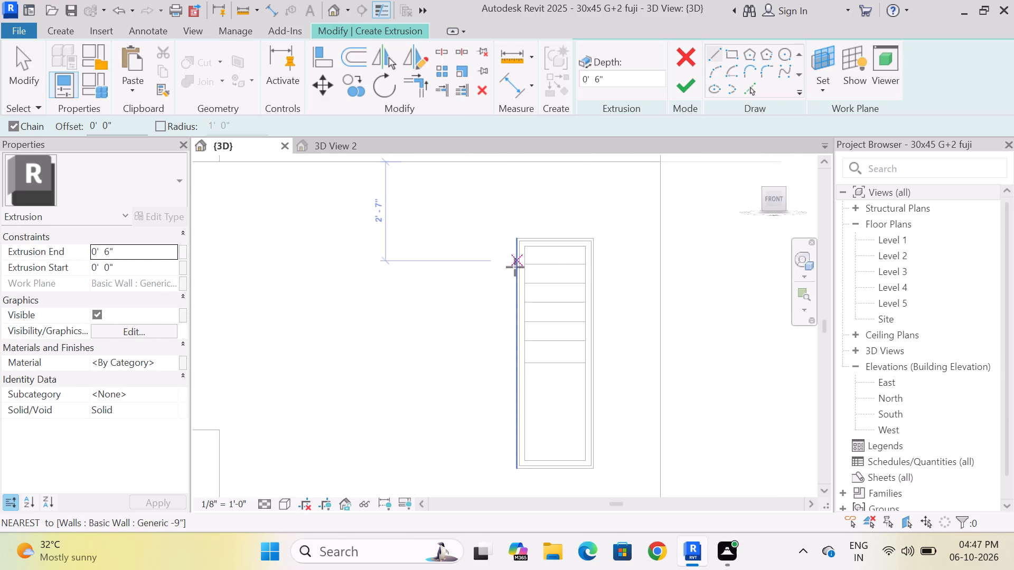
{"action": "left_click", "coordinate": [333, 138]}
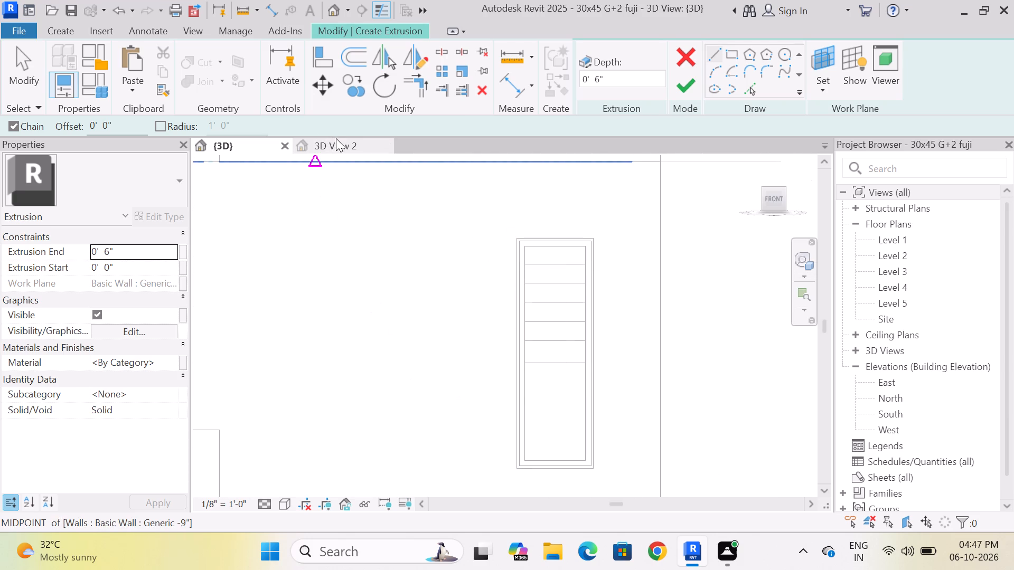
{"action": "left_click", "coordinate": [341, 148]}
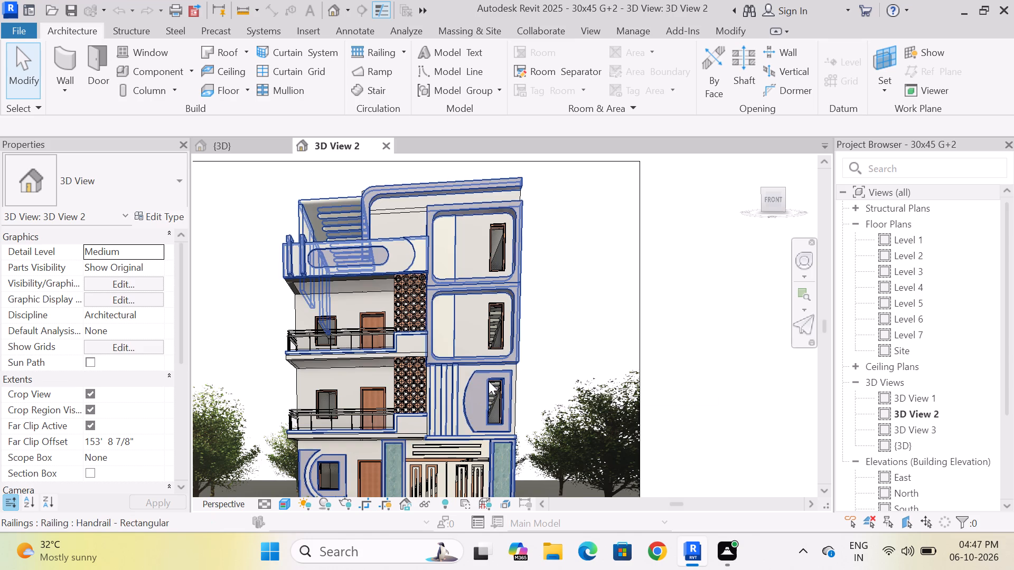
{"action": "left_click", "coordinate": [240, 141]}
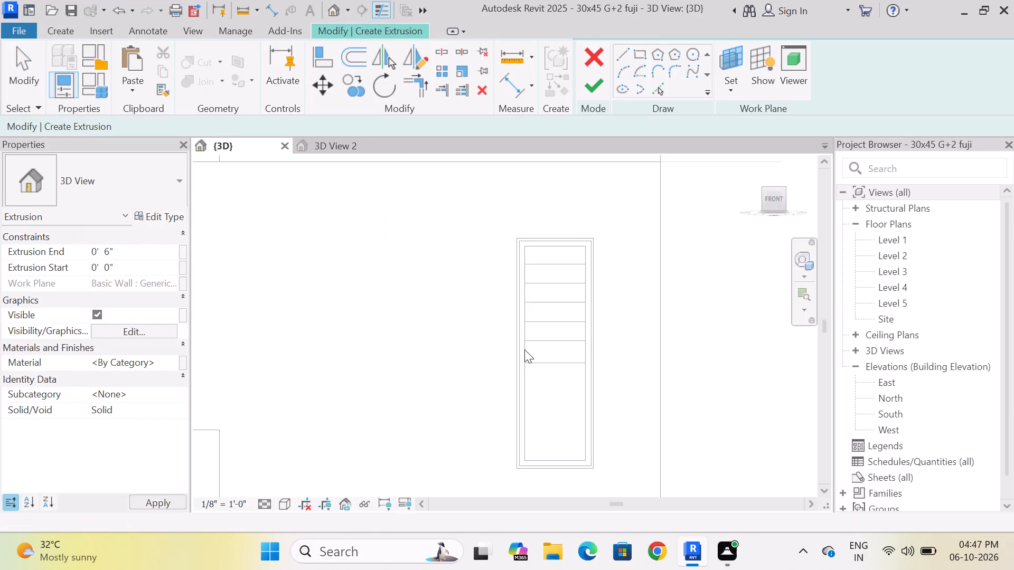
{"action": "scroll", "coordinate": [446, 304], "scroll_direction": "down", "scroll_amount": 8}
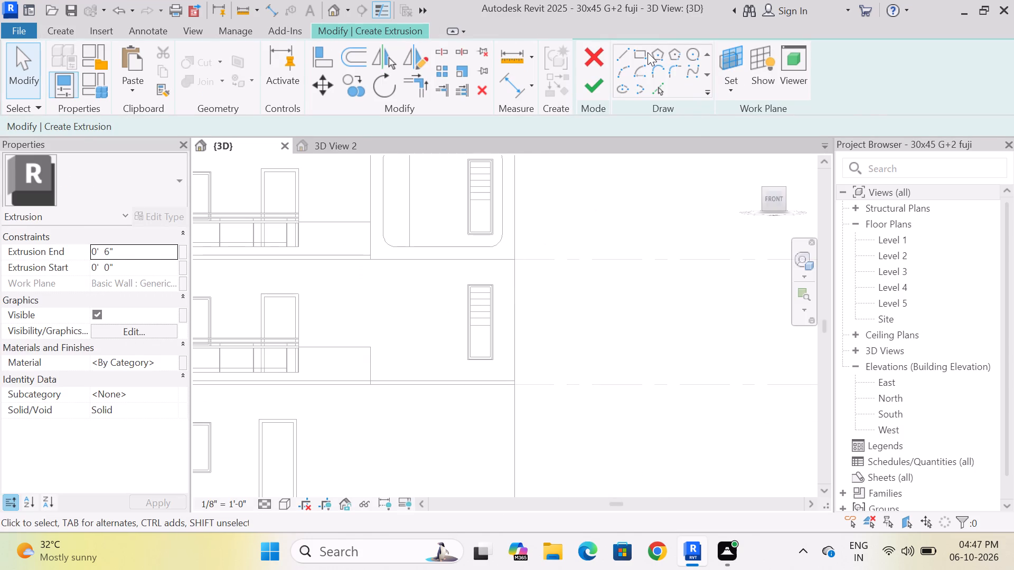
{"action": "left_click", "coordinate": [647, 52]}
{"action": "left_click", "coordinate": [119, 120]}
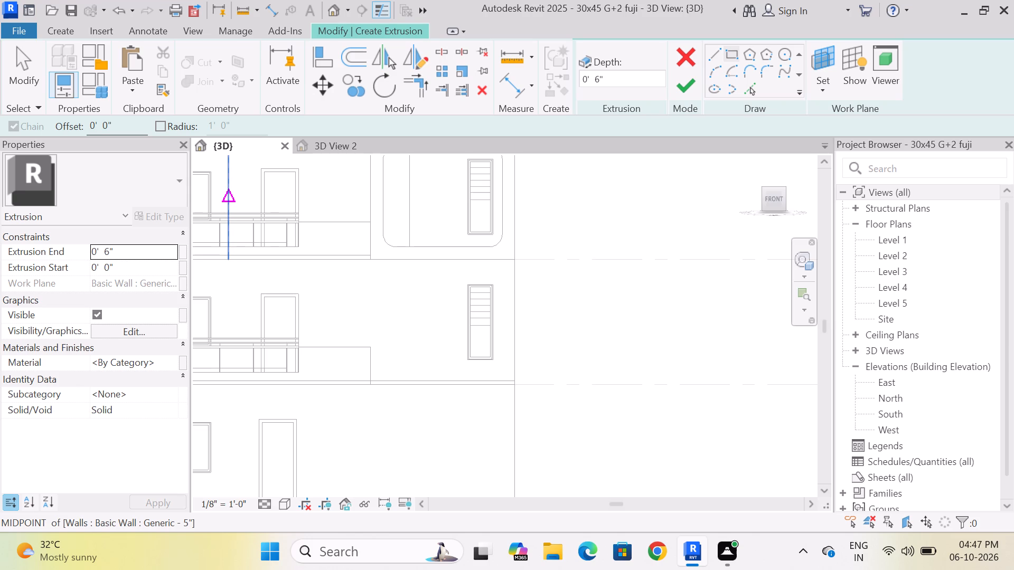
{"action": "key", "text": "BackSpace"}
{"action": "key", "text": "BackSpace"}
{"action": "key", "text": "BackSpace"}
{"action": "key", "text": "BackSpace"}
{"action": "key", "text": "BackSpace"}
{"action": "key", "text": "BackSpace"}
{"action": "key", "text": "BackSpace"}
{"action": "key", "text": "BackSpace"}
{"action": "key", "text": "BackSpace"}
{"action": "key", "text": "1"}
{"action": "key", "text": "apostrophe"}
{"action": "key", "text": "Return"}
{"action": "scroll", "coordinate": [467, 276], "scroll_direction": "up", "scroll_amount": 8}
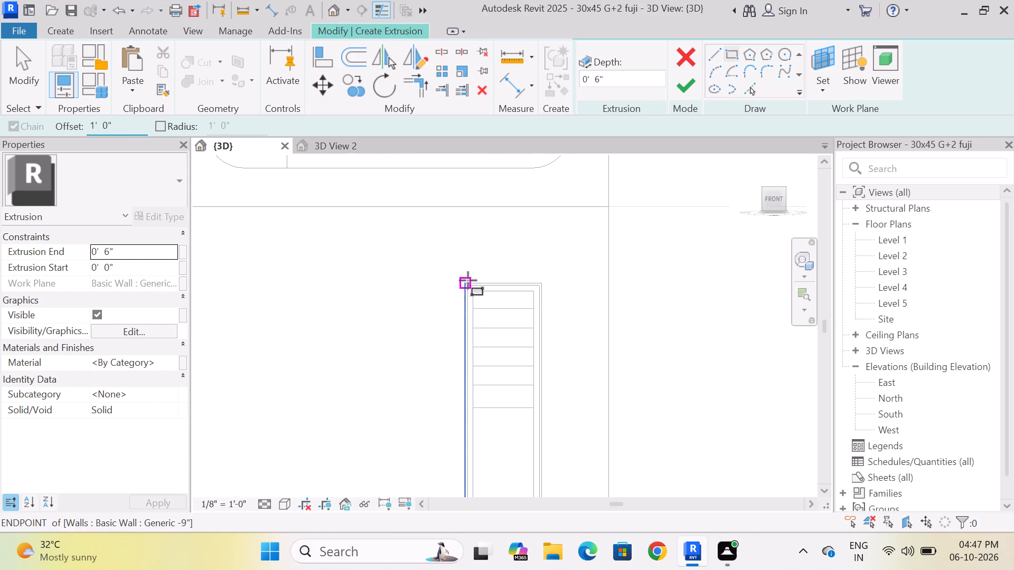
{"action": "left_click", "coordinate": [465, 281]}
{"action": "scroll", "coordinate": [471, 288], "scroll_direction": "down", "scroll_amount": 8}
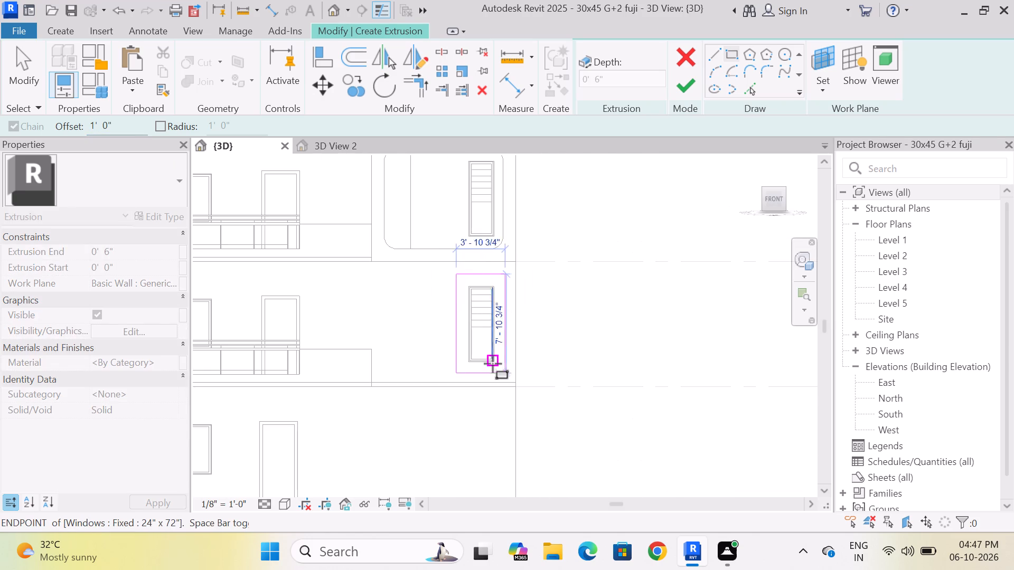
{"action": "scroll", "coordinate": [493, 364], "scroll_direction": "up", "scroll_amount": 4}
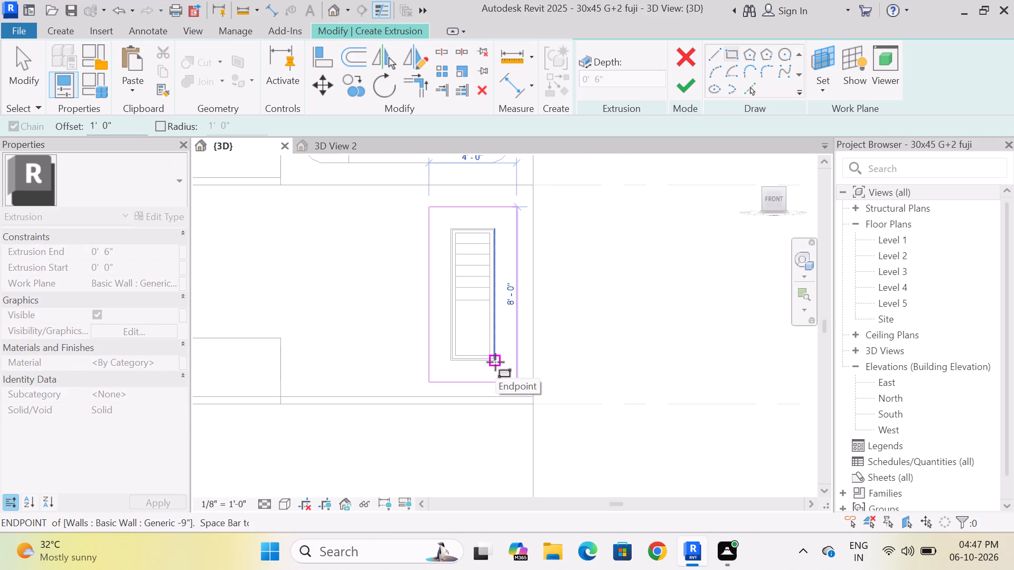
{"action": "left_click", "coordinate": [495, 362]}
{"action": "scroll", "coordinate": [496, 328], "scroll_direction": "down", "scroll_amount": 3}
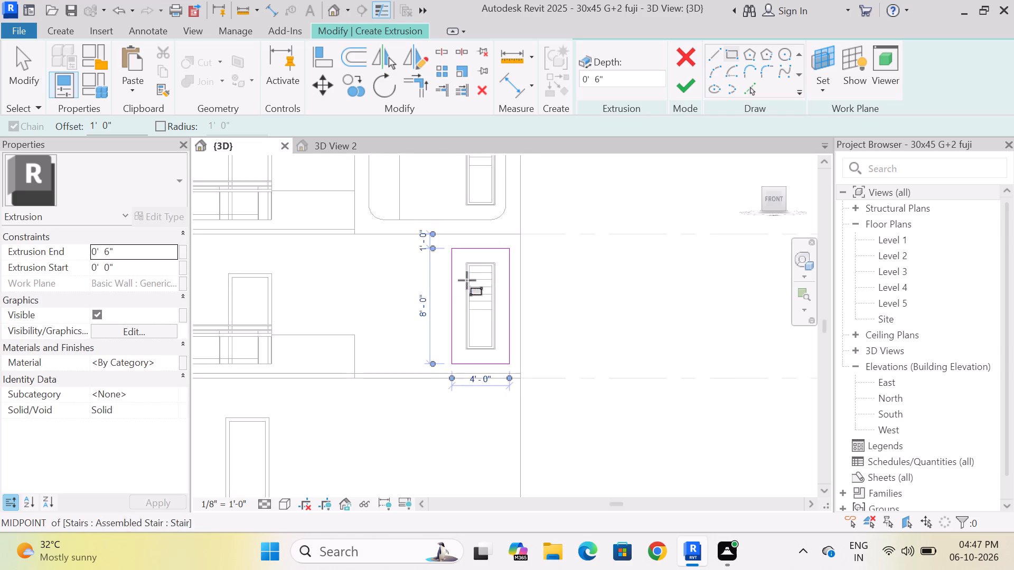
{"action": "scroll", "coordinate": [466, 277], "scroll_direction": "up", "scroll_amount": 4}
{"action": "key", "text": "Escape"}
{"action": "scroll", "coordinate": [503, 258], "scroll_direction": "down", "scroll_amount": 3}
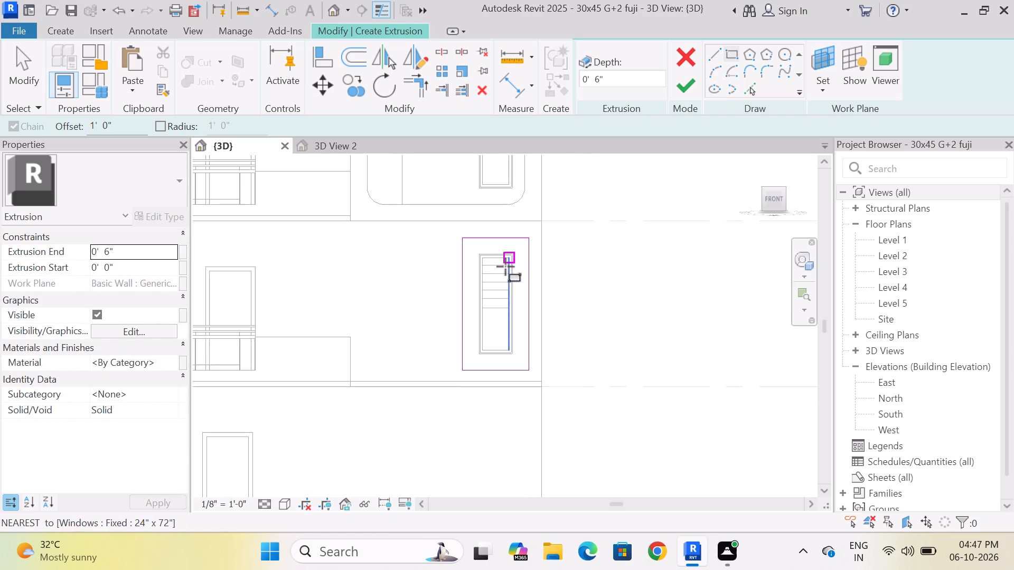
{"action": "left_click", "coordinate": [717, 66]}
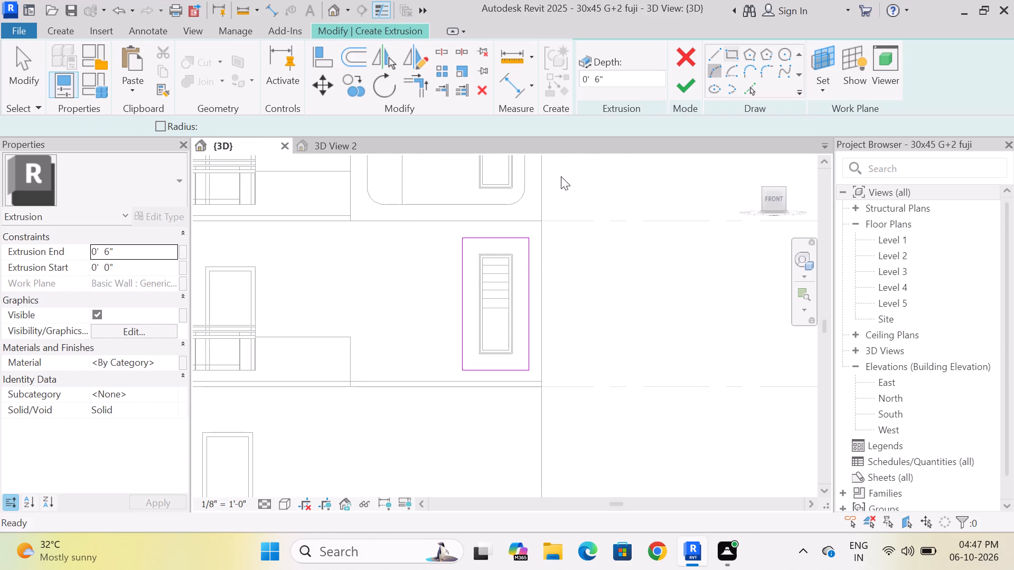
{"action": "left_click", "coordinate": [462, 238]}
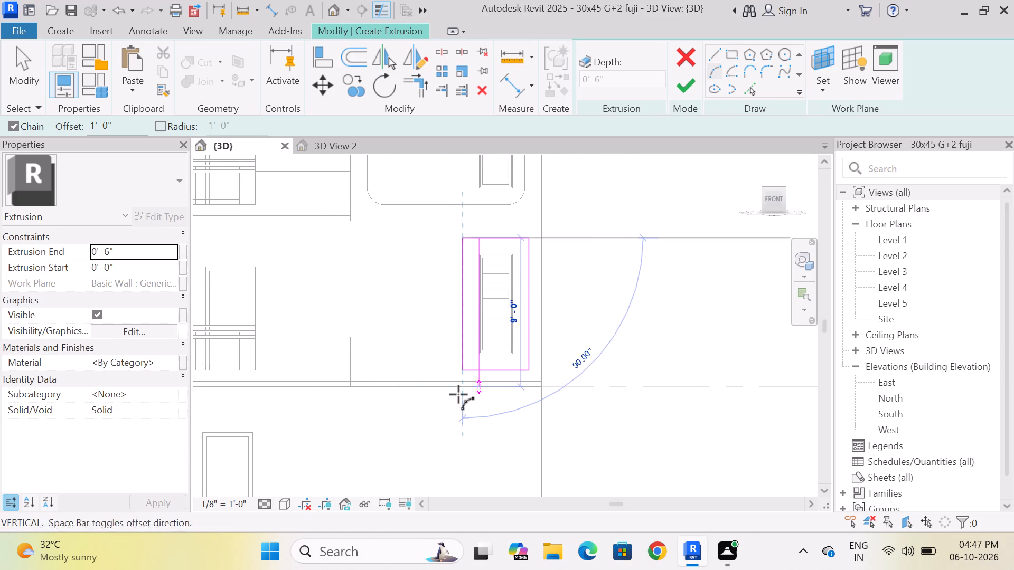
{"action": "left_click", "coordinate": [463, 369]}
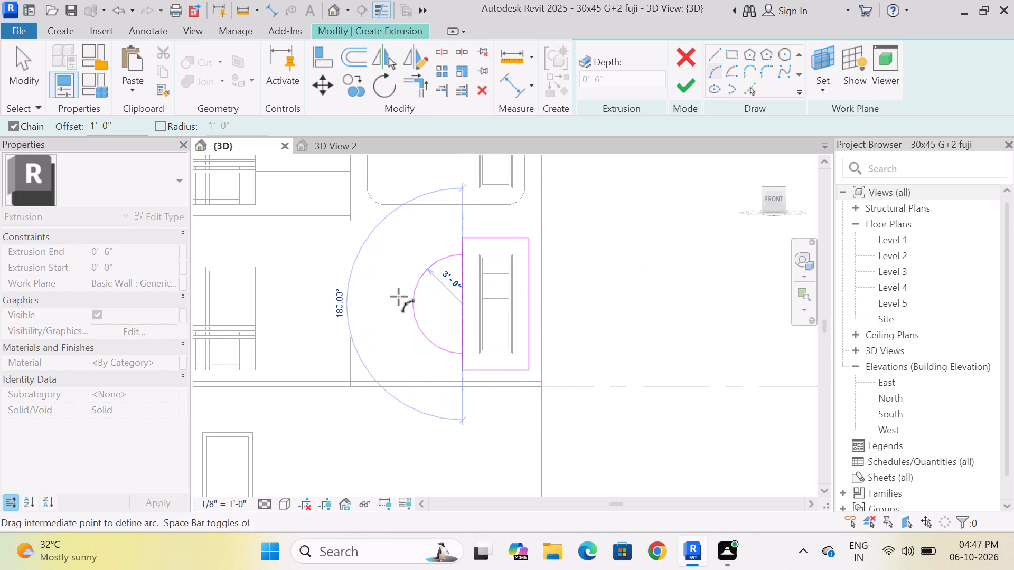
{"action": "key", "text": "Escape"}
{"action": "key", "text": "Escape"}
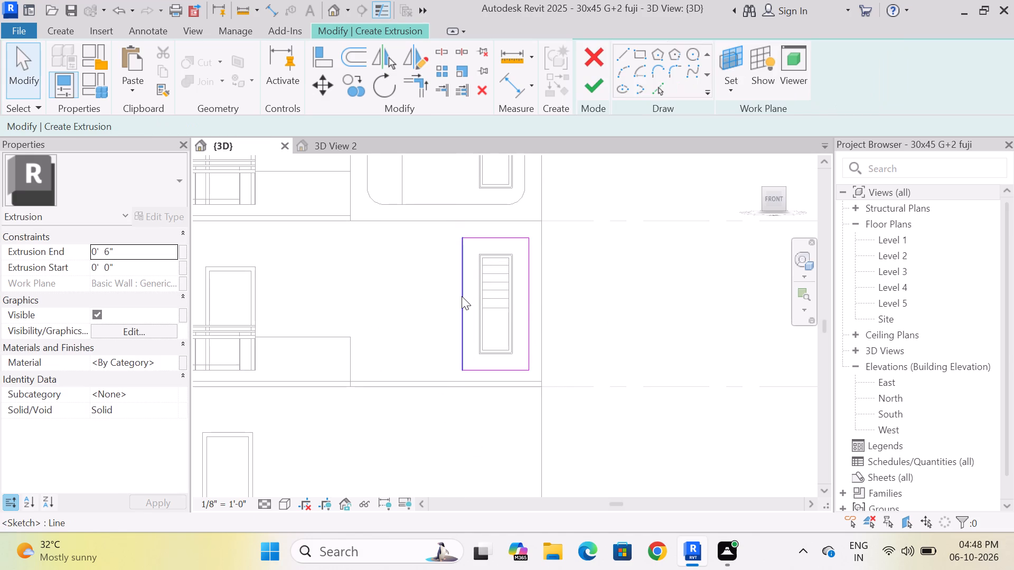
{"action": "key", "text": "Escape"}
Shift the rectangle's left line outward to make the sketch about 6' 0" wide.
{"action": "left_click_drag", "start_coordinate": [457, 293], "coordinate": [425, 293]}
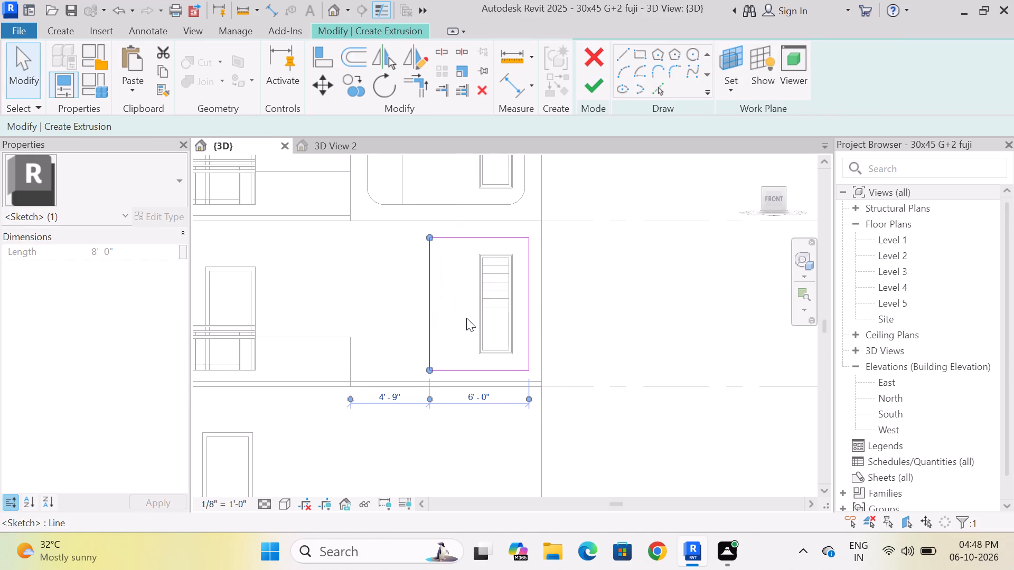
Draw an outward arc with a radius of about 6' 3" between the ends of the sketch's left line, and delete that line.
{"action": "key", "text": "Escape"}
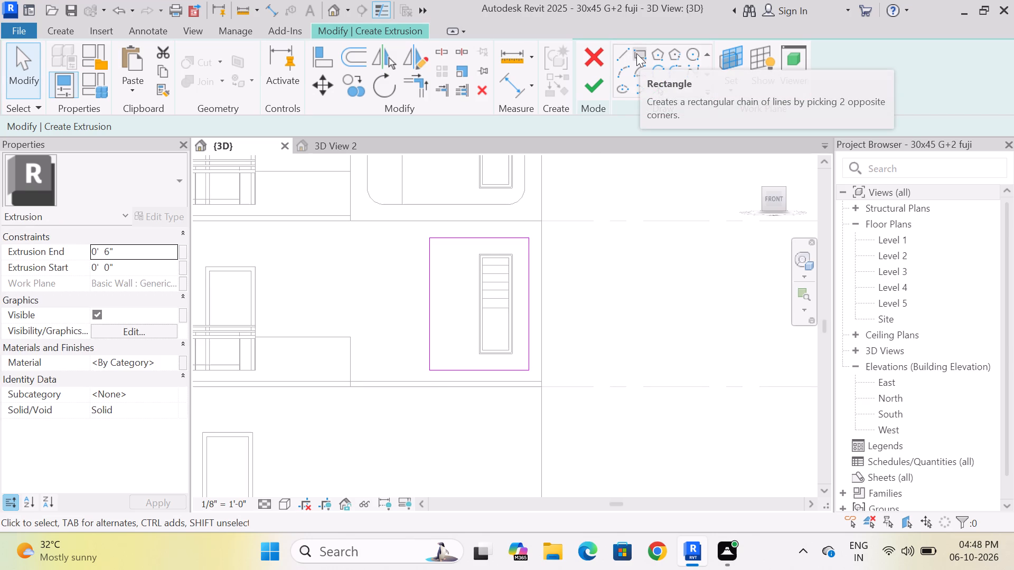
{"action": "left_click", "coordinate": [624, 69]}
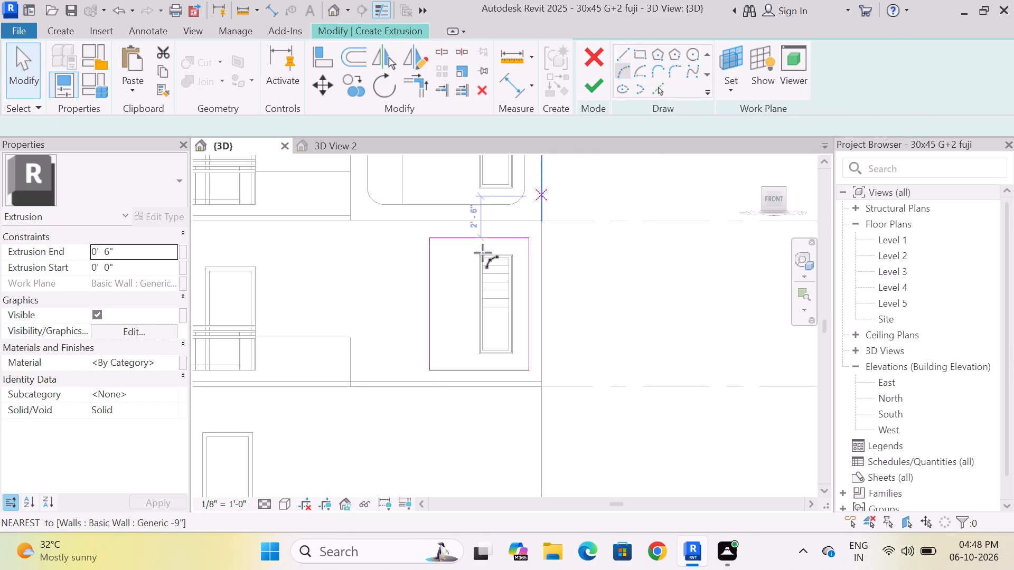
{"action": "left_click", "coordinate": [433, 241]}
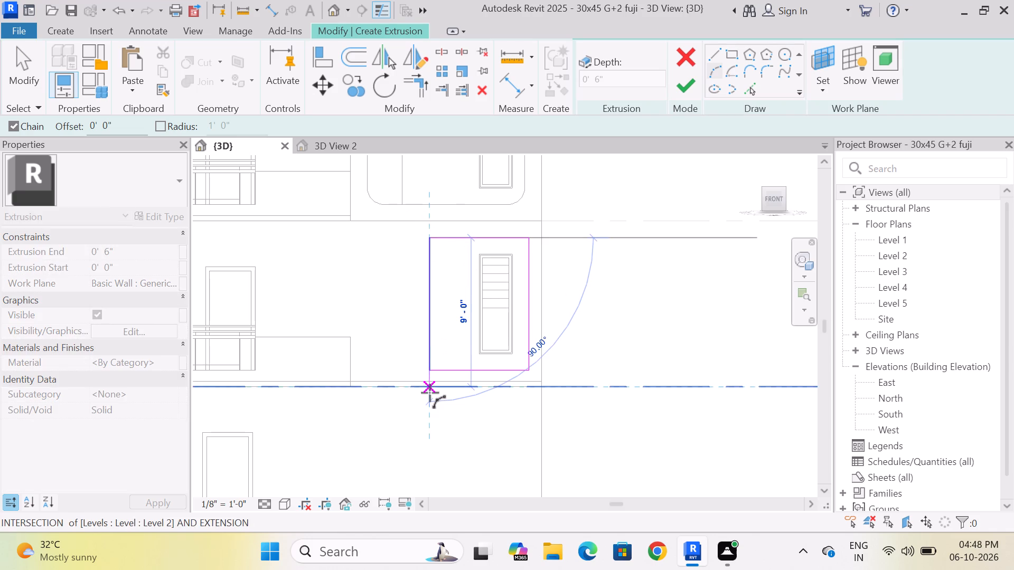
{"action": "left_click", "coordinate": [431, 370]}
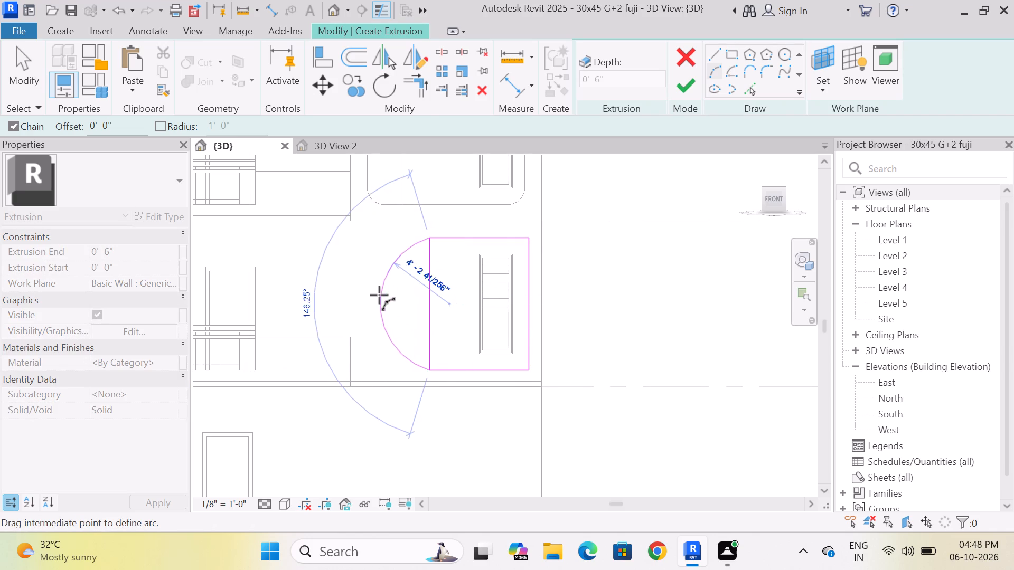
{"action": "left_click", "coordinate": [406, 300]}
{"action": "key", "text": "Escape"}
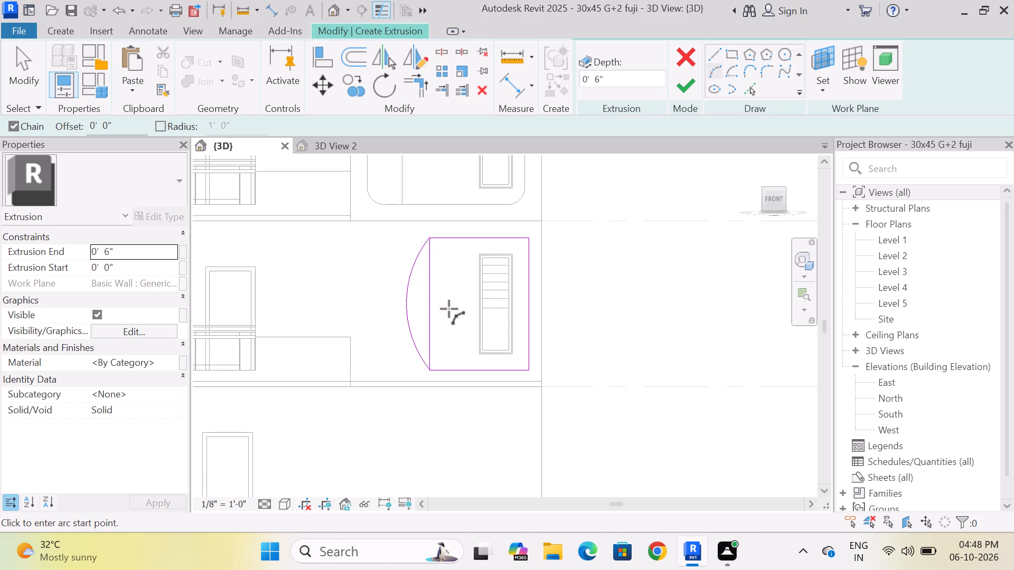
{"action": "key", "text": "Escape"}
{"action": "left_click", "coordinate": [433, 301]}
{"action": "key", "text": "Delete"}
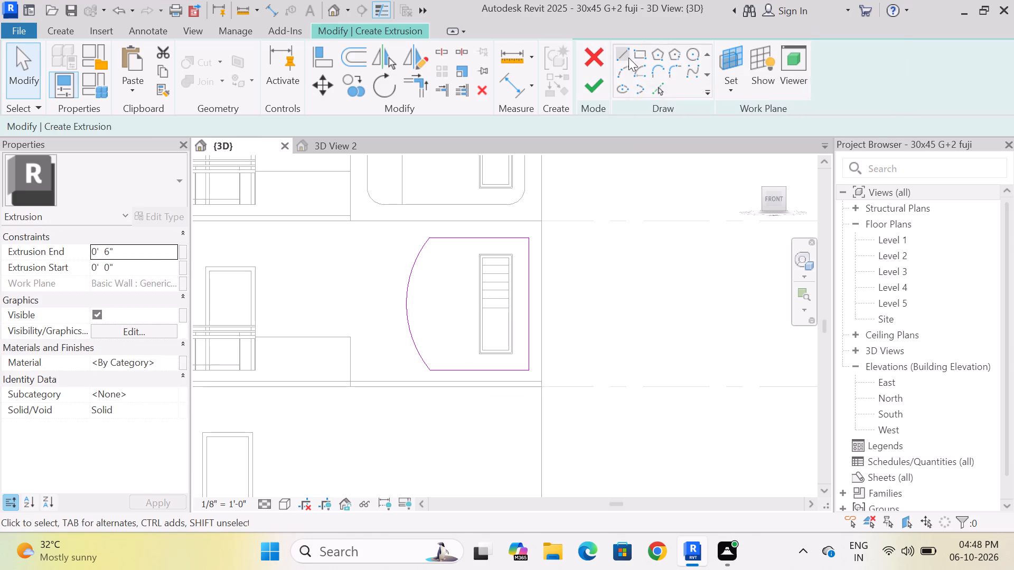
Sketch a rectangle around the window's outer frame edges as the opening inside the surround profile.
{"action": "left_click", "coordinate": [642, 56]}
{"action": "scroll", "coordinate": [503, 280], "scroll_direction": "up", "scroll_amount": 4}
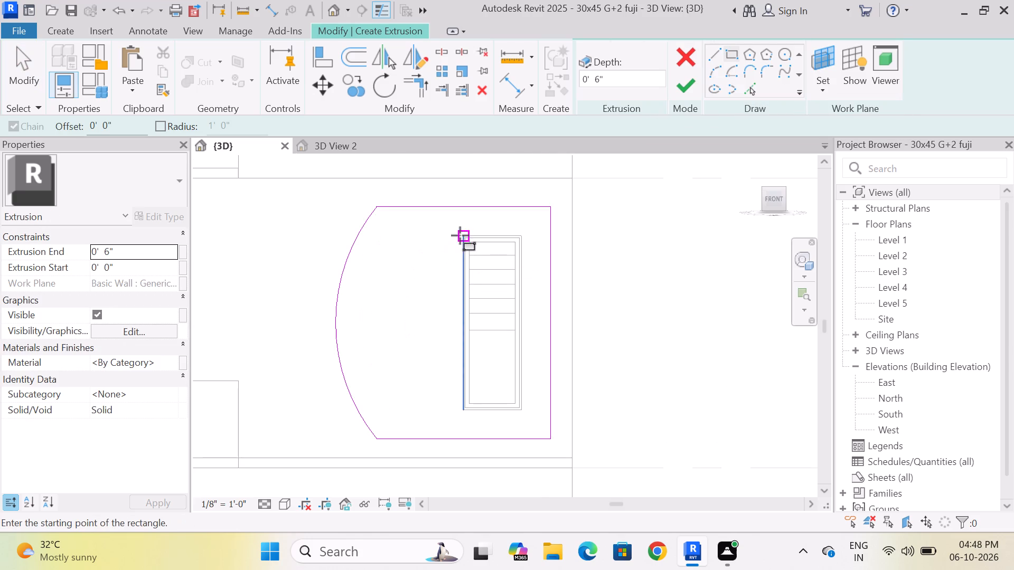
{"action": "left_click", "coordinate": [463, 233]}
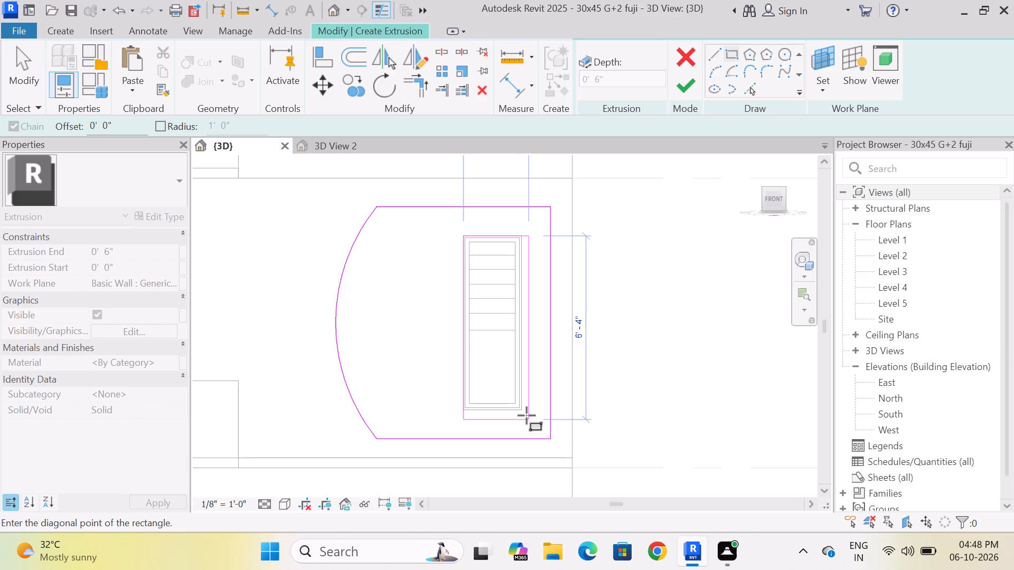
{"action": "left_click", "coordinate": [524, 412]}
{"action": "key", "text": "Escape"}
{"action": "scroll", "coordinate": [476, 286], "scroll_direction": "down", "scroll_amount": 2}
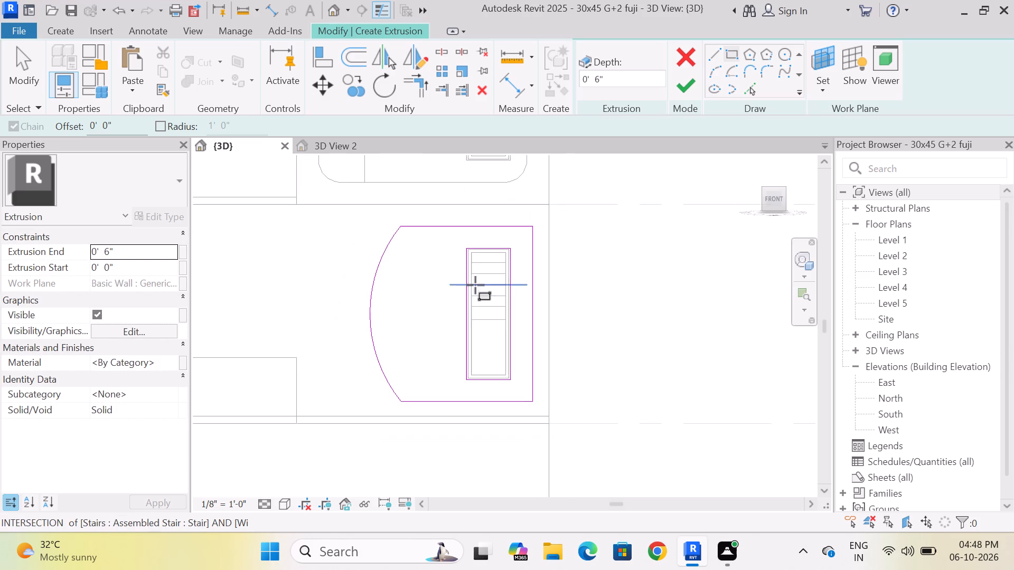
{"action": "scroll", "coordinate": [475, 285], "scroll_direction": "down", "scroll_amount": 5}
{"action": "key", "text": "Escape"}
{"action": "scroll", "coordinate": [448, 298], "scroll_direction": "up", "scroll_amount": 5}
Stretch the surround's arc further outward at its midpoint, and finish the 6" deep extrusion around the window.
{"action": "left_click_drag", "start_coordinate": [395, 290], "coordinate": [430, 290]}
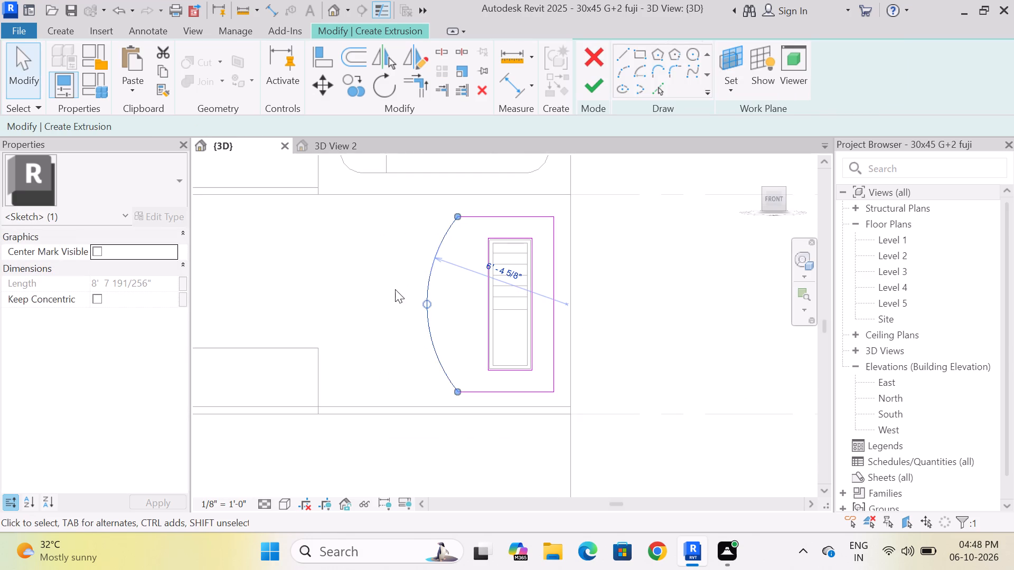
{"action": "scroll", "coordinate": [376, 285], "scroll_direction": "down", "scroll_amount": 3}
{"action": "scroll", "coordinate": [365, 300], "scroll_direction": "up", "scroll_amount": 2}
{"action": "left_click_drag", "start_coordinate": [422, 293], "coordinate": [419, 293]}
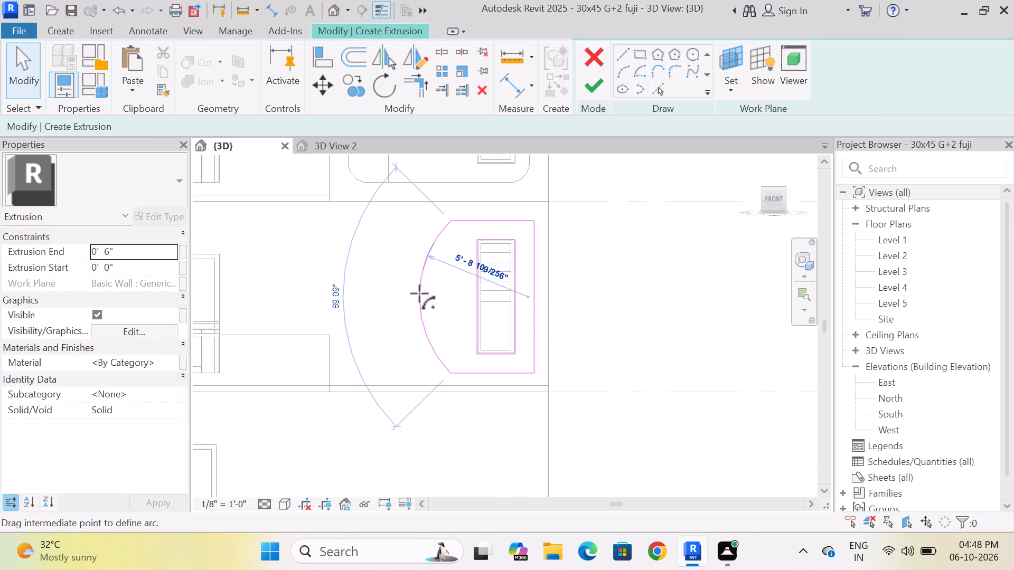
{"action": "left_click_drag", "start_coordinate": [419, 293], "coordinate": [413, 293]}
{"action": "key", "text": "Escape"}
{"action": "scroll", "coordinate": [385, 329], "scroll_direction": "down", "scroll_amount": 3}
{"action": "scroll", "coordinate": [478, 322], "scroll_direction": "down", "scroll_amount": 4}
{"action": "scroll", "coordinate": [572, 338], "scroll_direction": "down", "scroll_amount": 1}
{"action": "scroll", "coordinate": [450, 328], "scroll_direction": "up", "scroll_amount": 2}
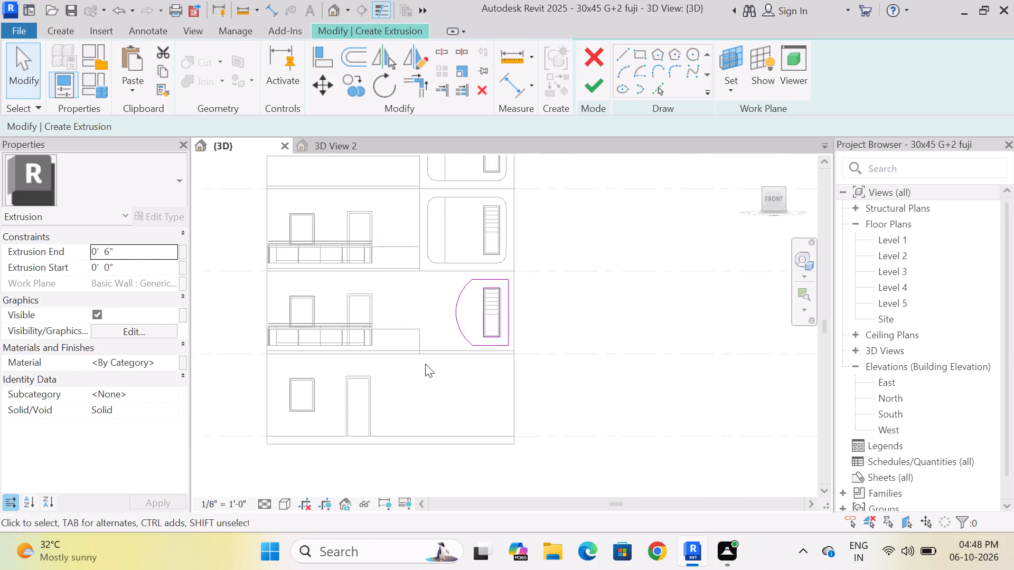
{"action": "scroll", "coordinate": [426, 368], "scroll_direction": "down", "scroll_amount": 1}
{"action": "scroll", "coordinate": [435, 346], "scroll_direction": "up", "scroll_amount": 1}
{"action": "left_click", "coordinate": [589, 86]}
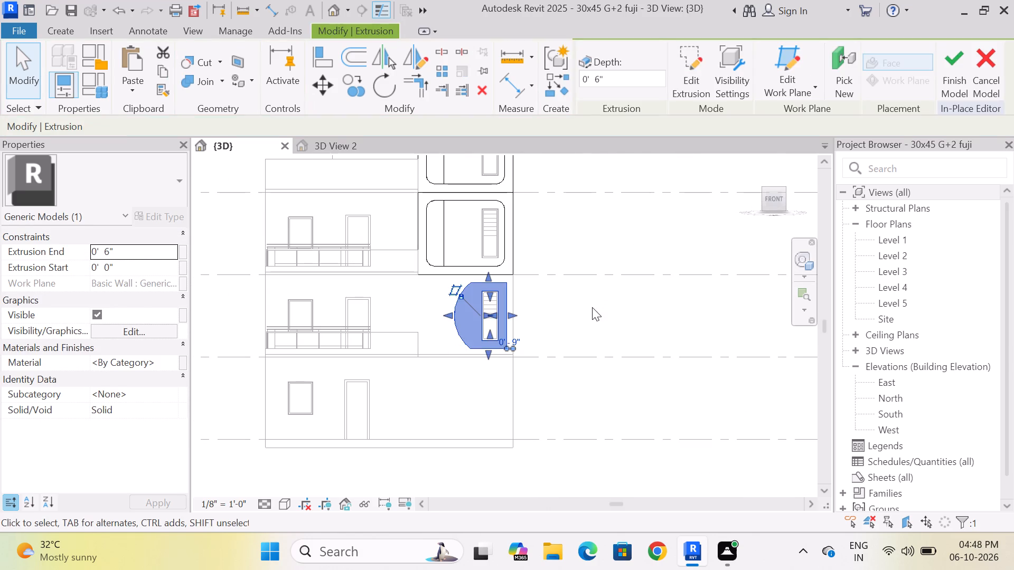
{"action": "left_click", "coordinate": [592, 312]}
Check the area below the curved surround in the reference facade, and start a new 6" deep extrusion on the front wall face.
{"action": "left_click", "coordinate": [323, 138]}
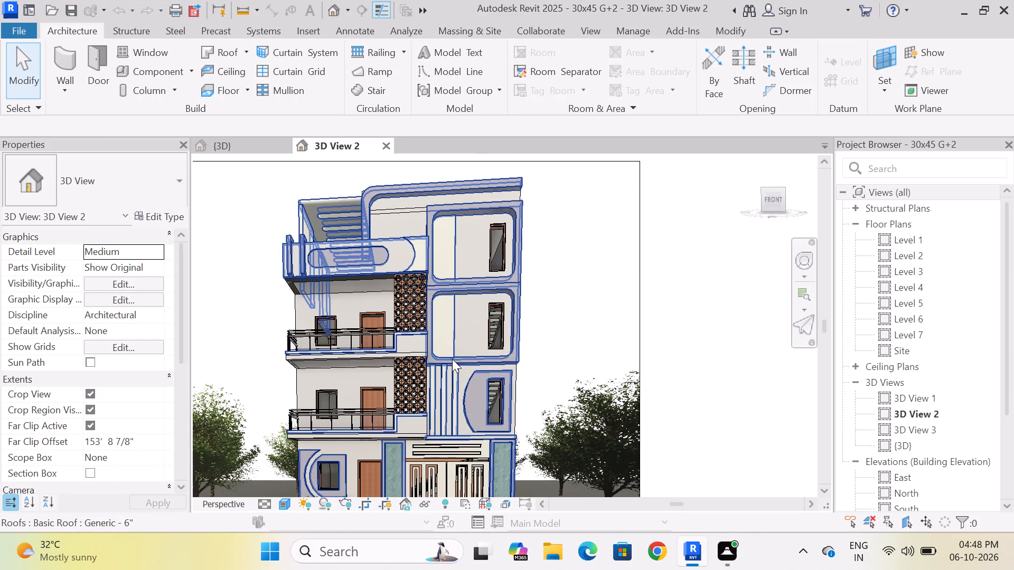
{"action": "scroll", "coordinate": [486, 455], "scroll_direction": "up", "scroll_amount": 8}
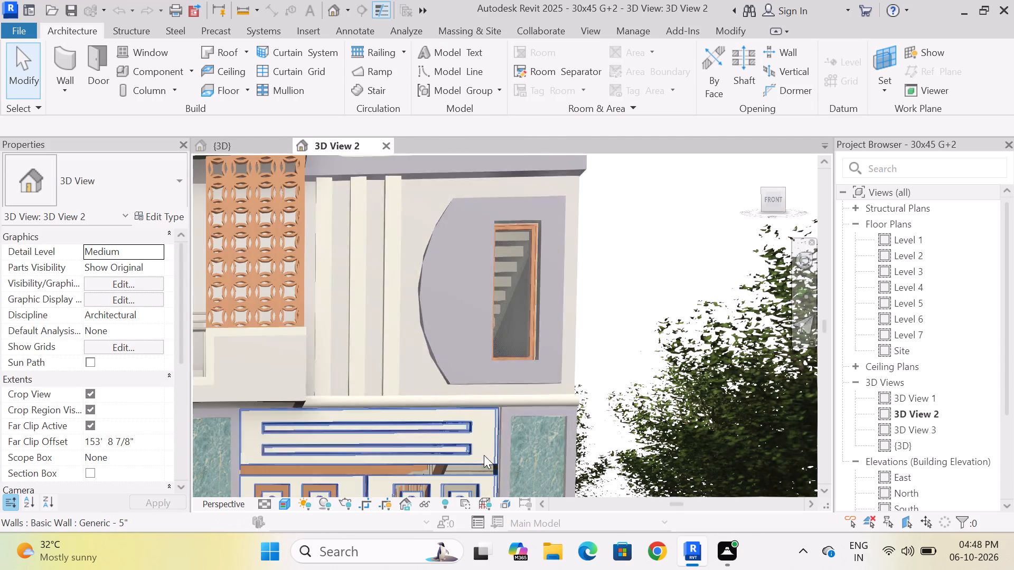
{"action": "scroll", "coordinate": [561, 387], "scroll_direction": "down", "scroll_amount": 3}
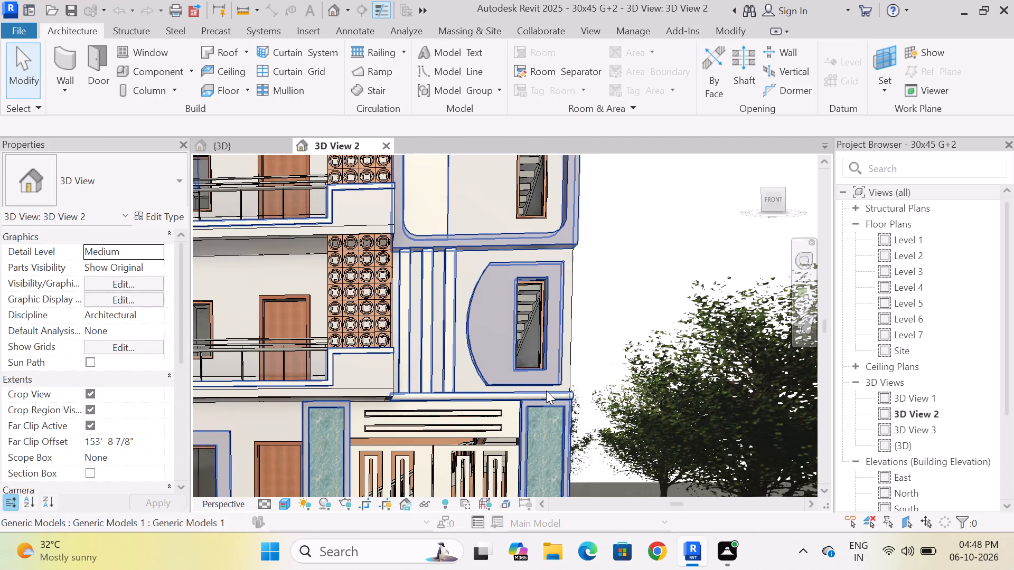
{"action": "scroll", "coordinate": [435, 383], "scroll_direction": "down", "scroll_amount": 5}
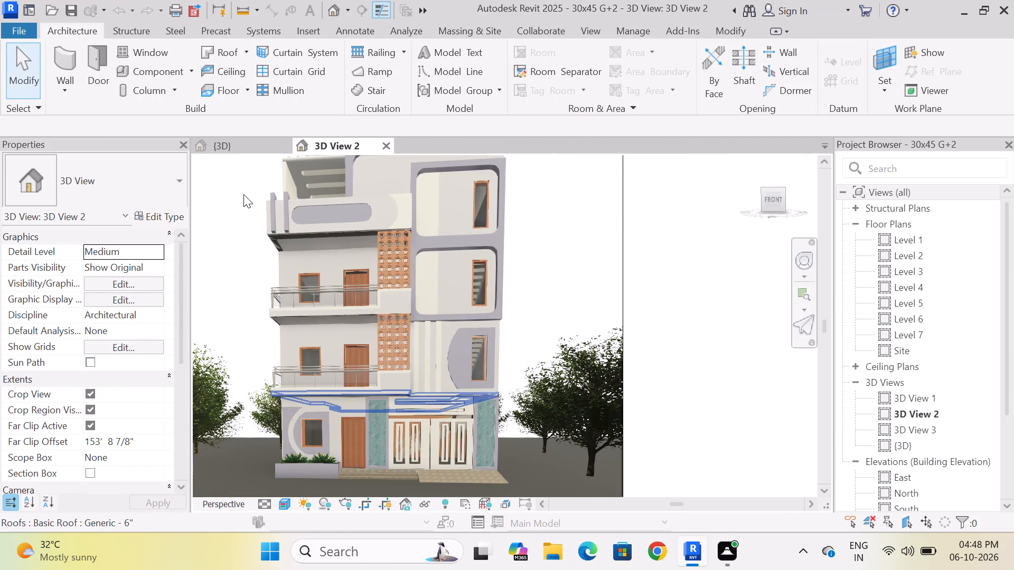
{"action": "left_click", "coordinate": [218, 144]}
{"action": "scroll", "coordinate": [466, 354], "scroll_direction": "up", "scroll_amount": 6}
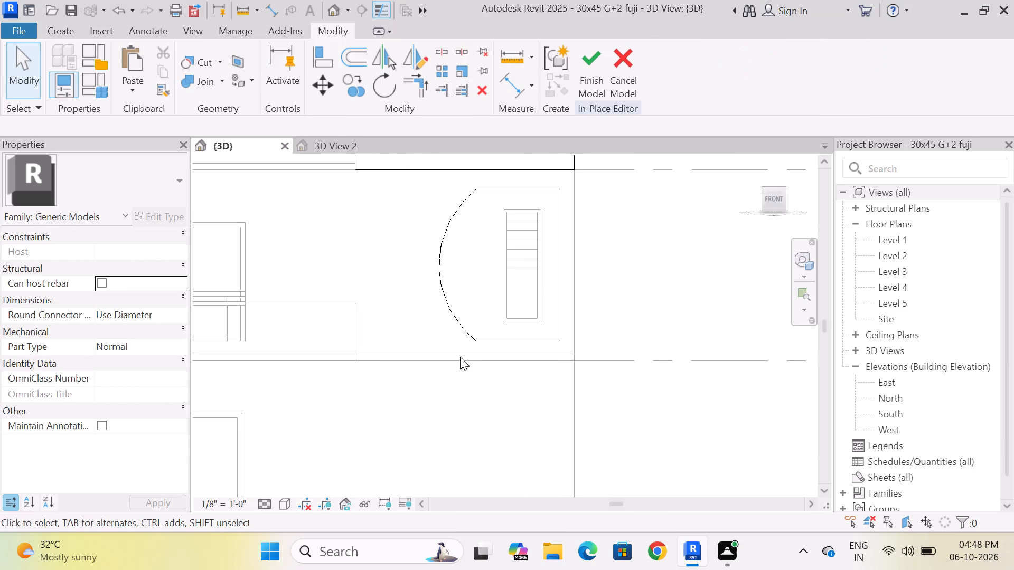
{"action": "left_click", "coordinate": [63, 35]}
{"action": "left_click", "coordinate": [123, 77]}
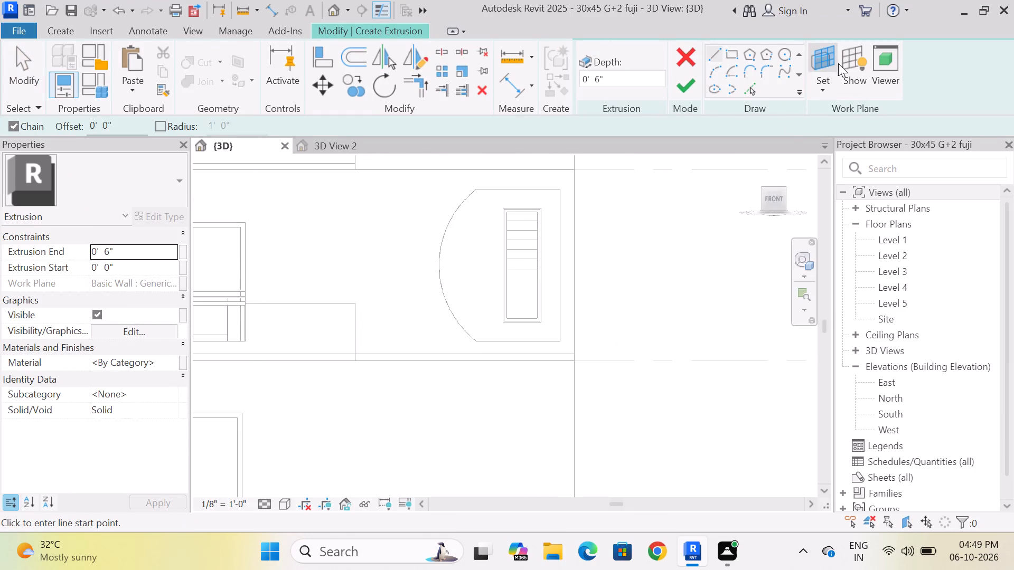
{"action": "left_click_drag", "start_coordinate": [816, 55], "coordinate": [819, 61]}
{"action": "left_click", "coordinate": [379, 288]}
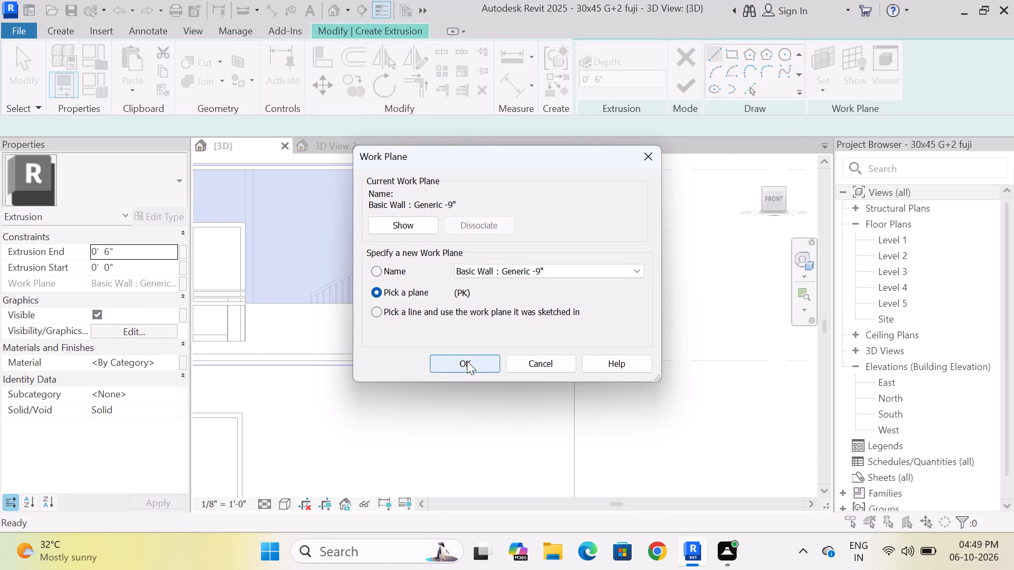
{"action": "left_click", "coordinate": [467, 361]}
{"action": "left_click", "coordinate": [420, 305]}
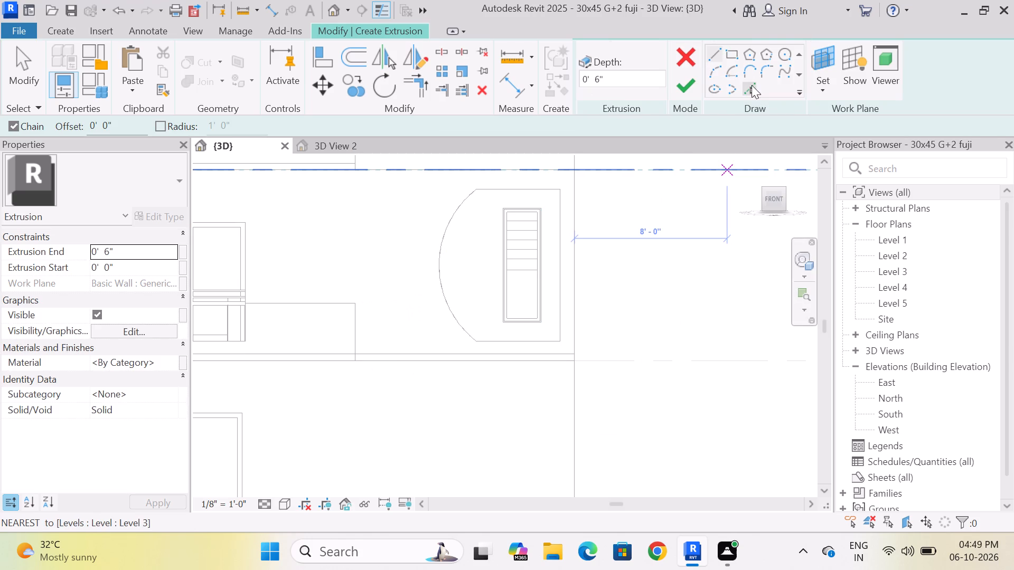
Pick the two horizontal floor edges below the curved surround as sketch lines, and join them with a vertical line at the building's outer corner.
{"action": "left_click", "coordinate": [751, 86]}
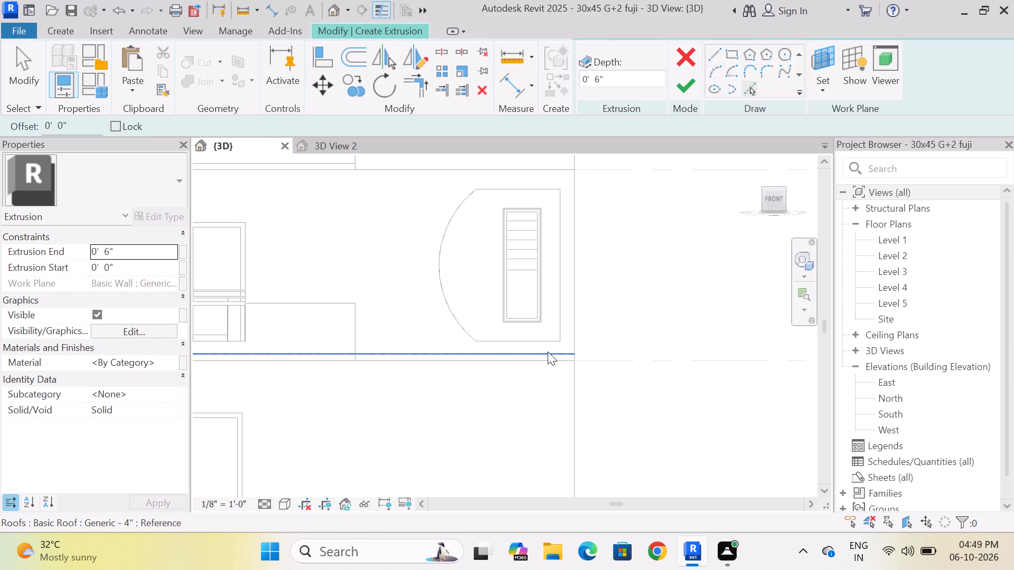
{"action": "left_click", "coordinate": [548, 351]}
{"action": "left_click", "coordinate": [547, 365]}
{"action": "key", "text": "Escape"}
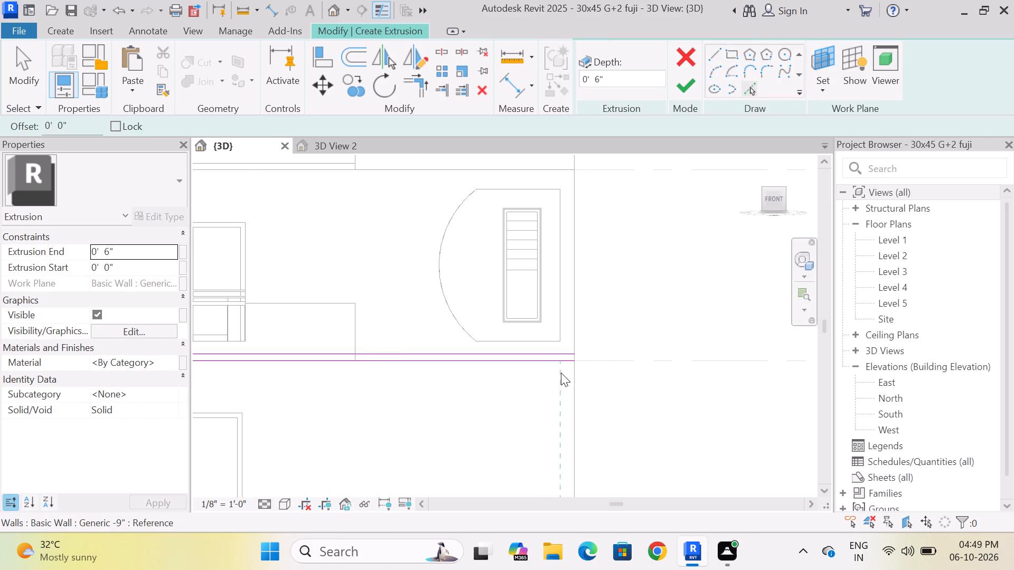
{"action": "scroll", "coordinate": [567, 359], "scroll_direction": "up", "scroll_amount": 5}
{"action": "key", "text": "Escape"}
{"action": "left_click", "coordinate": [618, 53]}
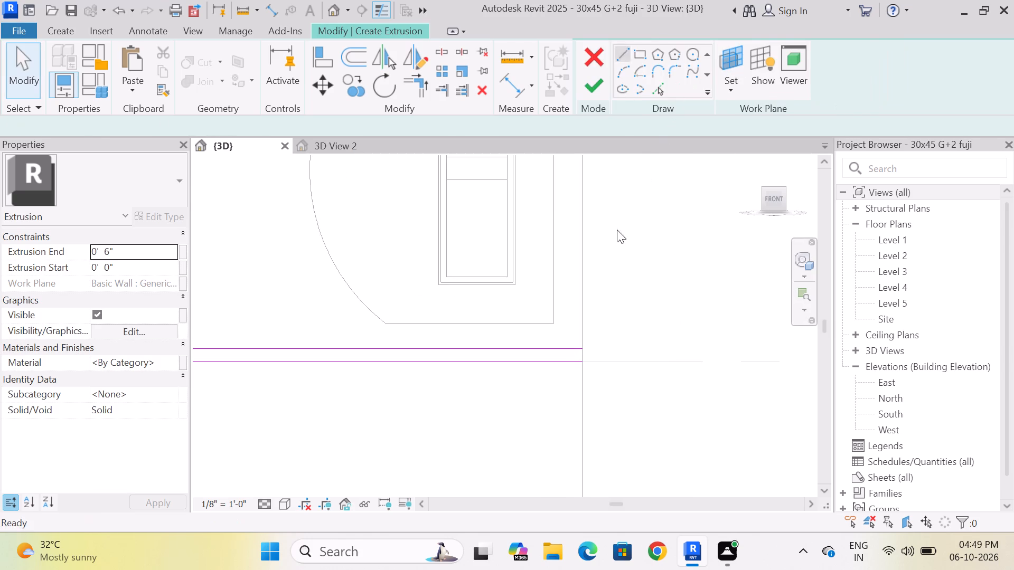
{"action": "left_click", "coordinate": [584, 359]}
{"action": "left_click", "coordinate": [585, 347]}
{"action": "key", "text": "Escape"}
Draw a short vertical line between the two sketch lines at the balcony's side edge.
{"action": "scroll", "coordinate": [650, 329], "scroll_direction": "down", "scroll_amount": 3}
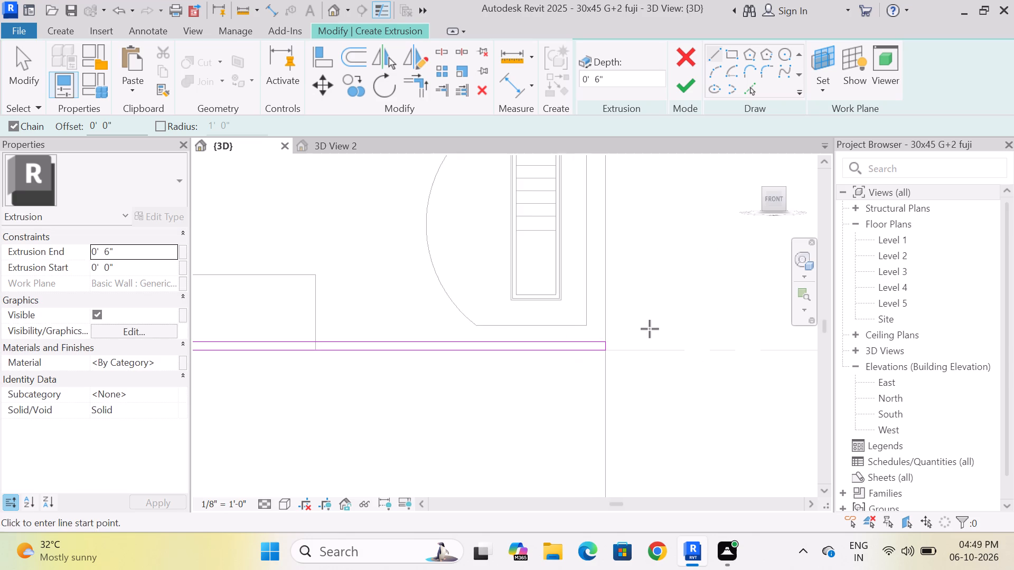
{"action": "scroll", "coordinate": [650, 329], "scroll_direction": "down", "scroll_amount": 4}
{"action": "scroll", "coordinate": [481, 348], "scroll_direction": "up", "scroll_amount": 10}
{"action": "scroll", "coordinate": [421, 337], "scroll_direction": "up", "scroll_amount": 3}
{"action": "left_click", "coordinate": [415, 330]}
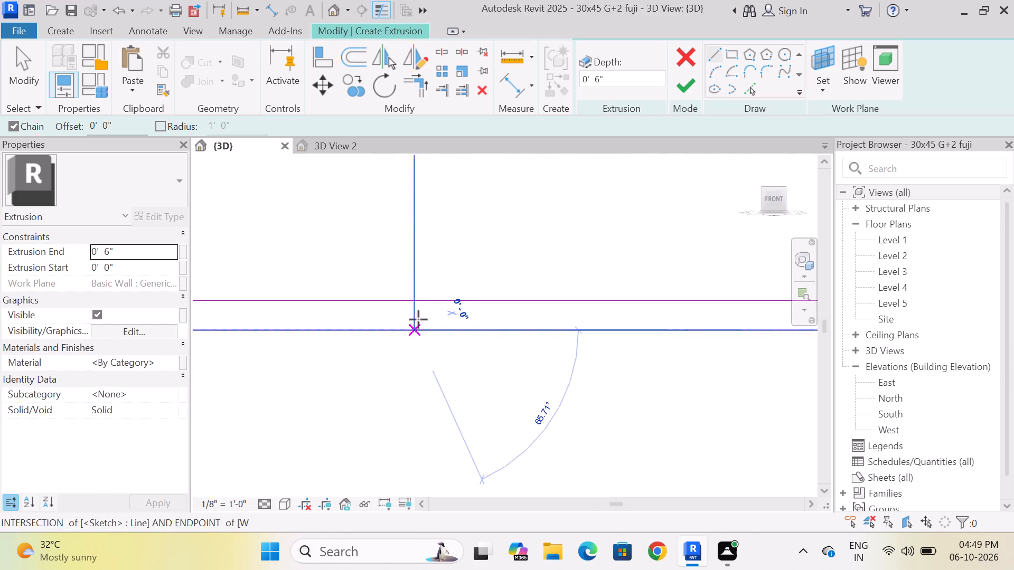
{"action": "left_click", "coordinate": [416, 305]}
{"action": "key", "text": "Escape"}
Trim both horizontal lines to the vertical line at the balcony's edge, and finish the band as a 6" deep extrusion.
{"action": "scroll", "coordinate": [394, 364], "scroll_direction": "down", "scroll_amount": 4}
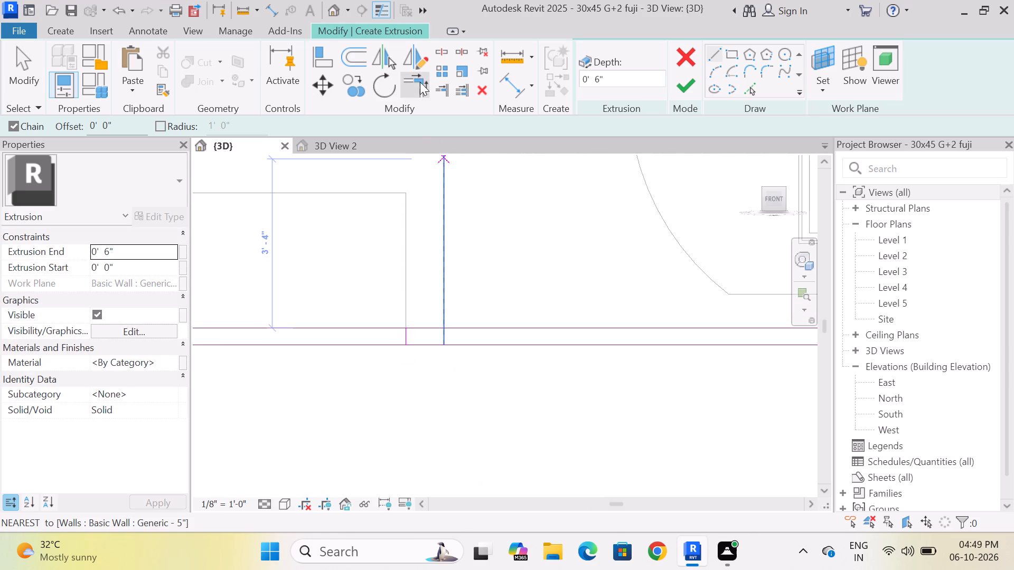
{"action": "left_click", "coordinate": [412, 82]}
{"action": "left_click", "coordinate": [435, 326]}
{"action": "left_click", "coordinate": [406, 332]}
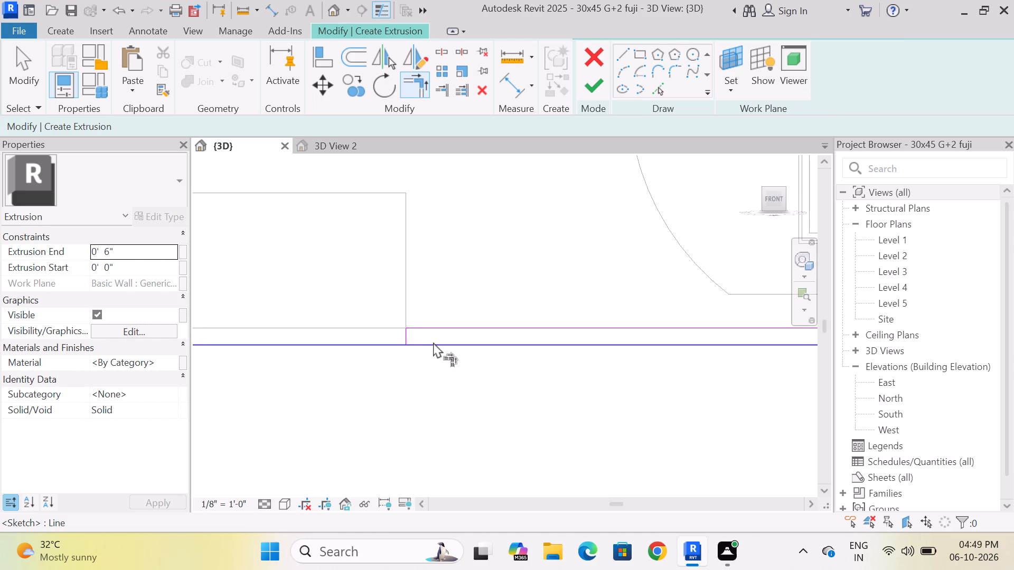
{"action": "left_click", "coordinate": [433, 342]}
{"action": "left_click", "coordinate": [404, 331]}
{"action": "scroll", "coordinate": [416, 369], "scroll_direction": "down", "scroll_amount": 8}
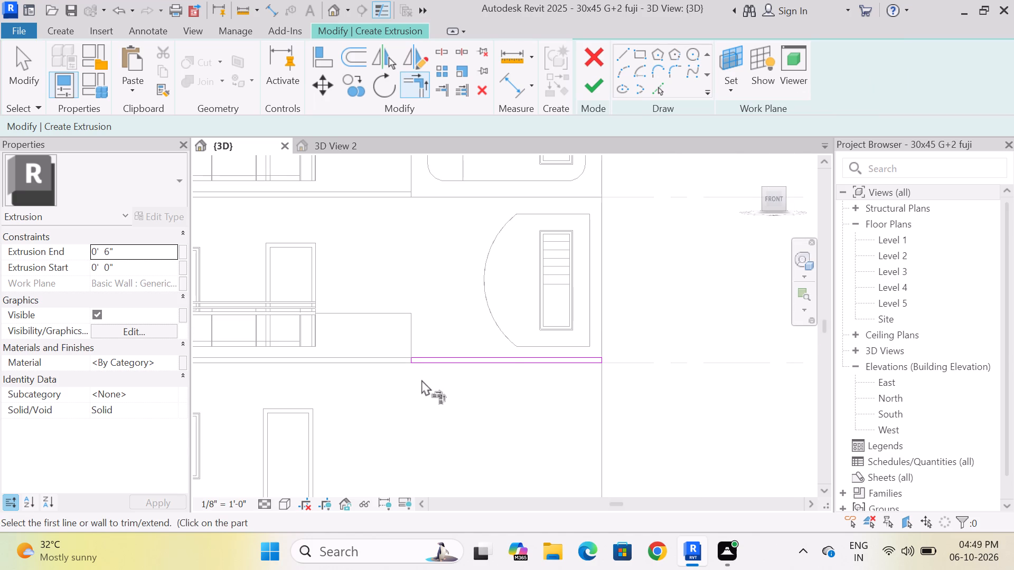
{"action": "left_click", "coordinate": [594, 88]}
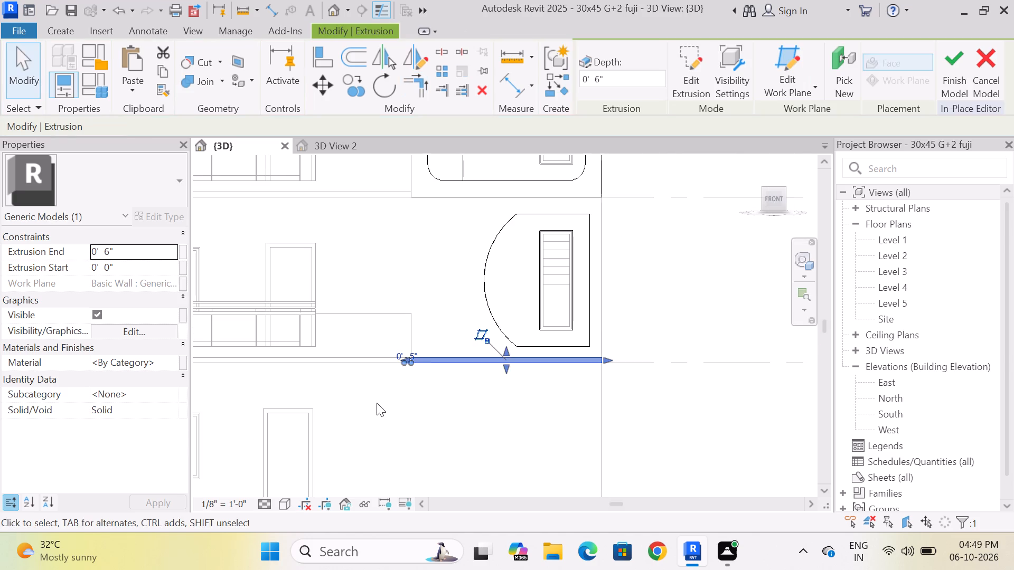
{"action": "scroll", "coordinate": [377, 403], "scroll_direction": "down", "scroll_amount": 3}
{"action": "key", "text": "Escape"}
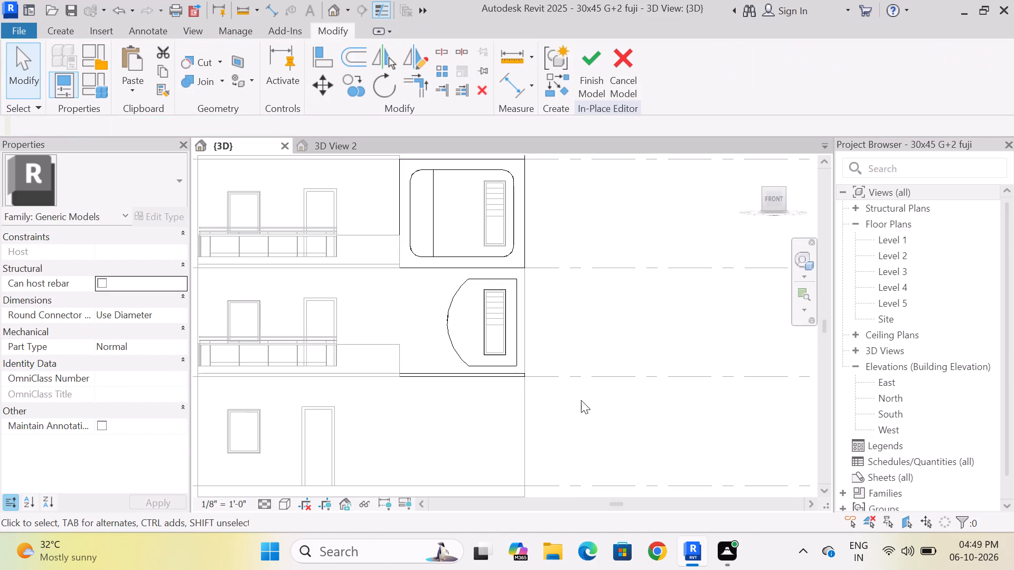
Examine the new band and the curved surround on the front facade from an angled 3D view.
{"action": "middle_click_drag", "start_coordinate": [582, 400], "coordinate": [569, 462], "text": "shift"}
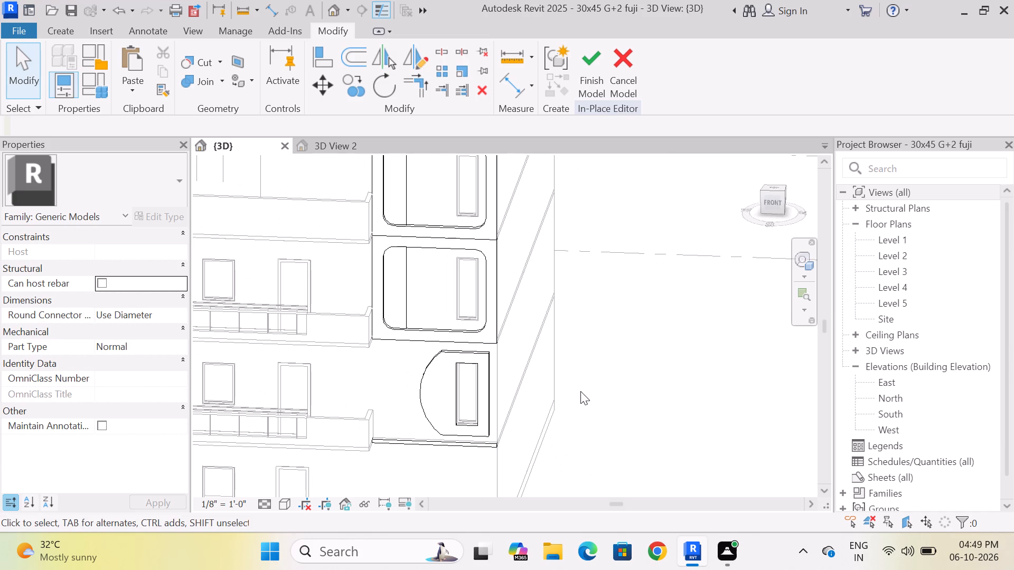
{"action": "middle_click_drag", "start_coordinate": [581, 392], "coordinate": [587, 428], "text": "shift"}
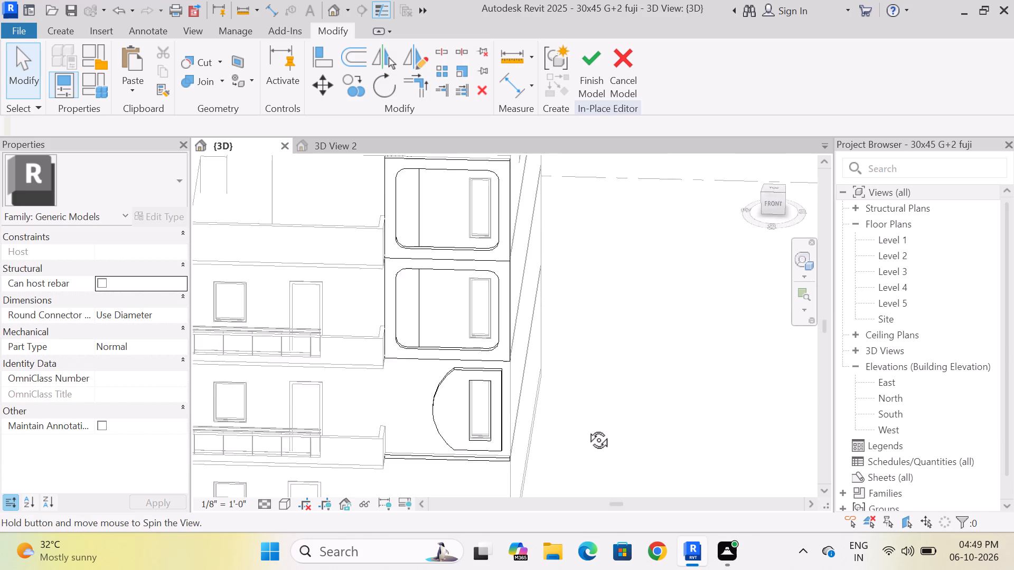
{"action": "middle_click_drag", "start_coordinate": [587, 428], "coordinate": [584, 434], "text": "shift"}
{"action": "scroll", "coordinate": [568, 378], "scroll_direction": "down", "scroll_amount": 3}
{"action": "scroll", "coordinate": [540, 418], "scroll_direction": "down", "scroll_amount": 1}
{"action": "scroll", "coordinate": [441, 448], "scroll_direction": "up", "scroll_amount": 4}
{"action": "scroll", "coordinate": [488, 425], "scroll_direction": "up", "scroll_amount": 4}
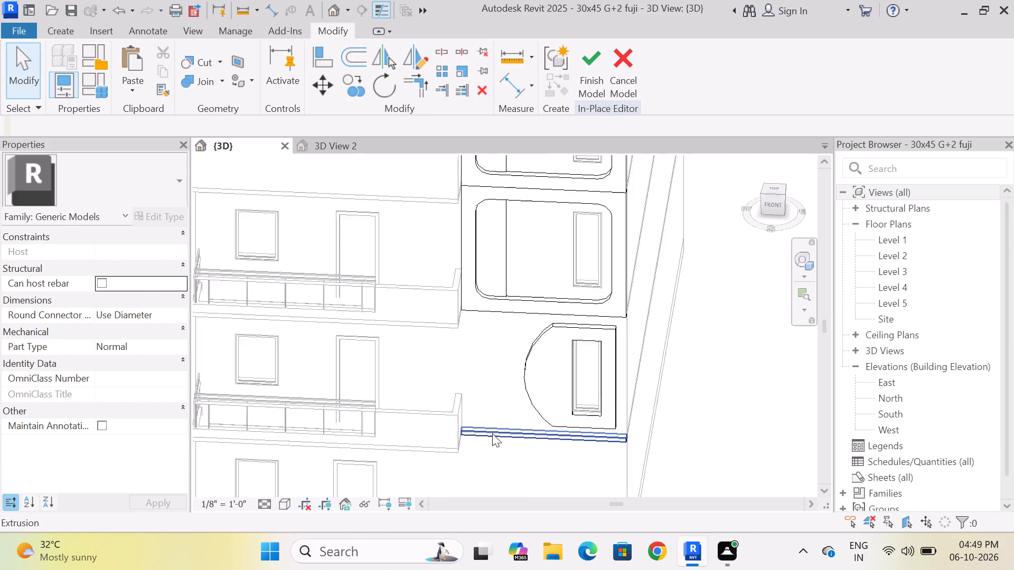
{"action": "scroll", "coordinate": [501, 445], "scroll_direction": "up", "scroll_amount": 3}
{"action": "middle_click_drag", "start_coordinate": [512, 361], "coordinate": [522, 384], "text": "shift"}
{"action": "scroll", "coordinate": [456, 354], "scroll_direction": "down", "scroll_amount": 7}
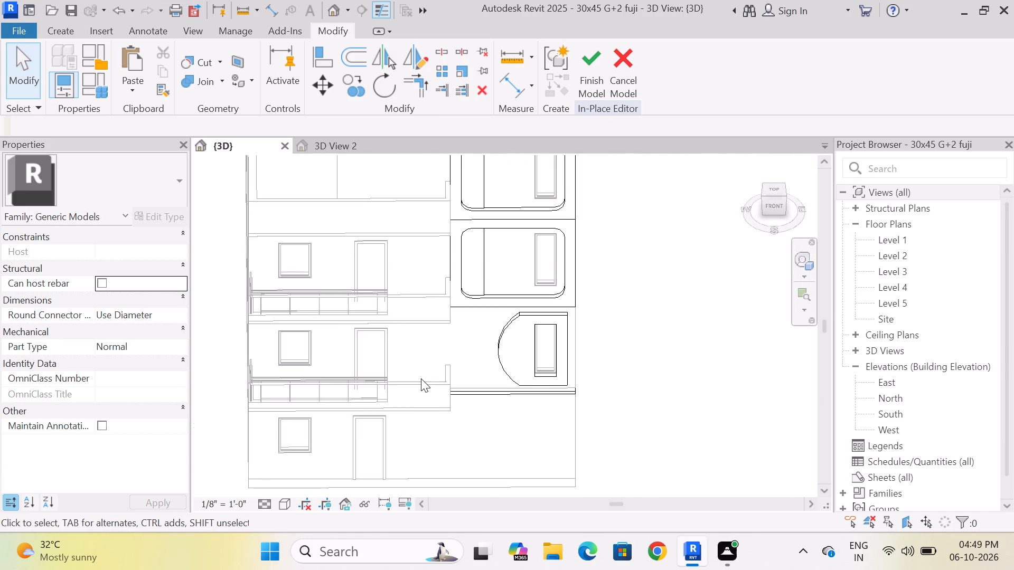
Start a new extrusion and set its work plane to the top face of the band below the curved surround.
{"action": "scroll", "coordinate": [526, 396], "scroll_direction": "up", "scroll_amount": 6}
{"action": "middle_click_drag", "start_coordinate": [460, 421], "coordinate": [464, 427], "text": "shift"}
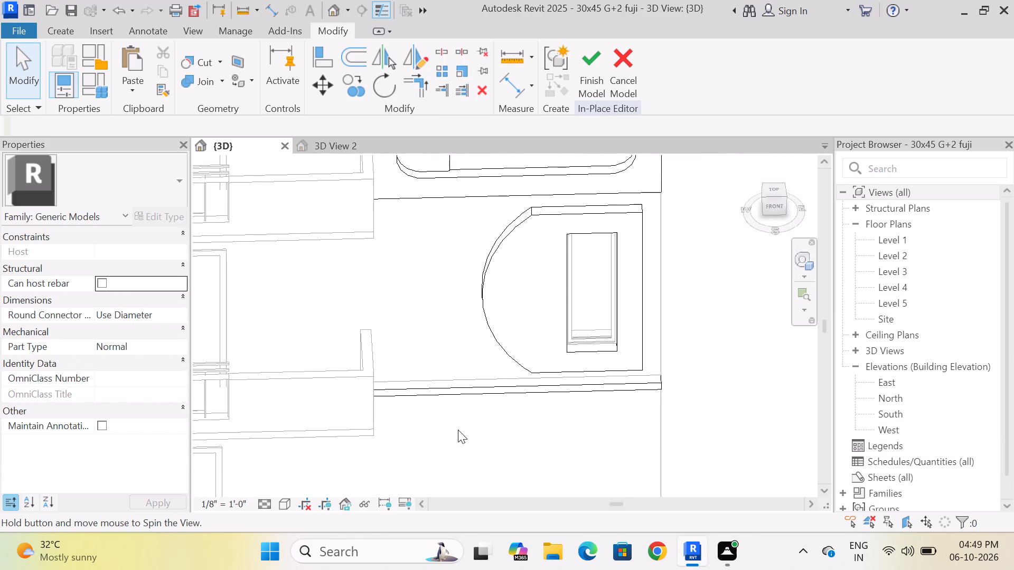
{"action": "scroll", "coordinate": [408, 368], "scroll_direction": "up", "scroll_amount": 5}
{"action": "left_click", "coordinate": [63, 31]}
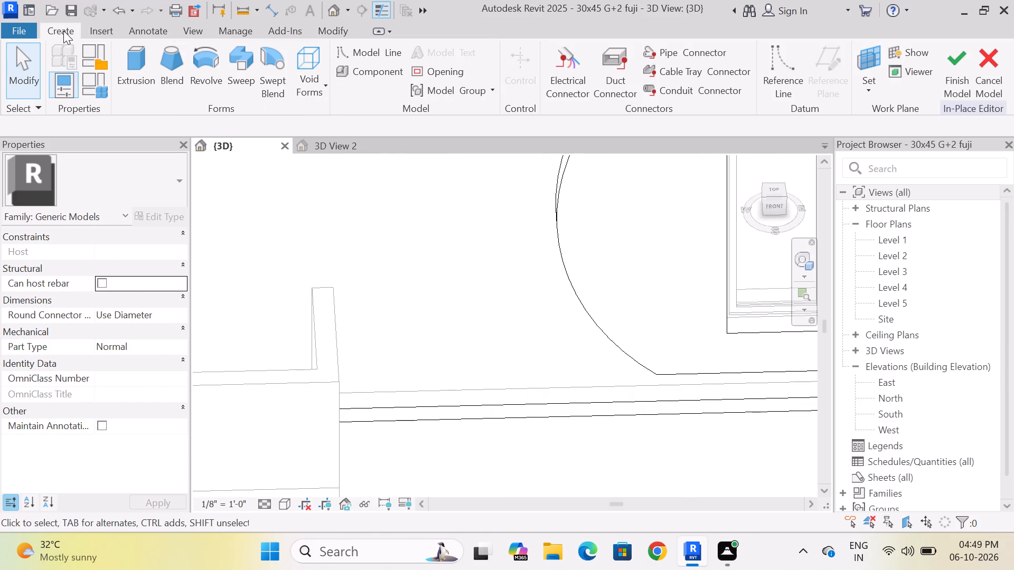
{"action": "left_click", "coordinate": [136, 82]}
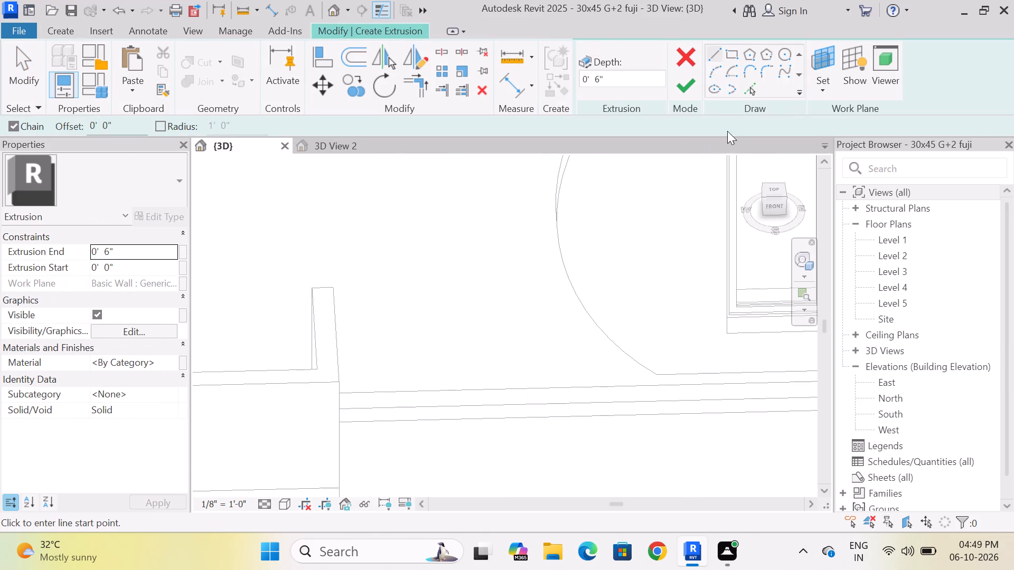
{"action": "left_click", "coordinate": [824, 60]}
{"action": "left_click", "coordinate": [375, 294]}
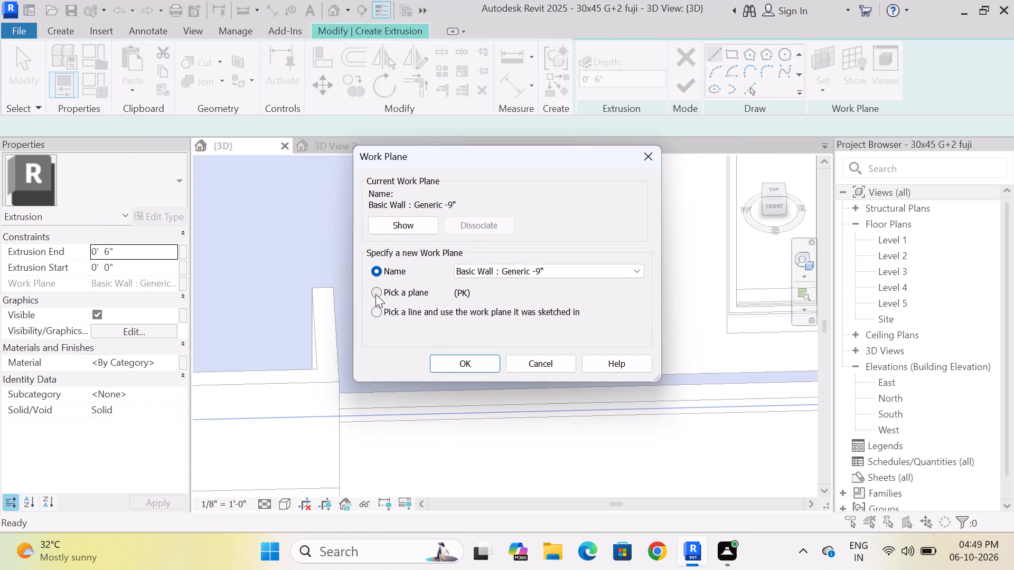
{"action": "left_click", "coordinate": [445, 362]}
{"action": "scroll", "coordinate": [458, 408], "scroll_direction": "up", "scroll_amount": 7}
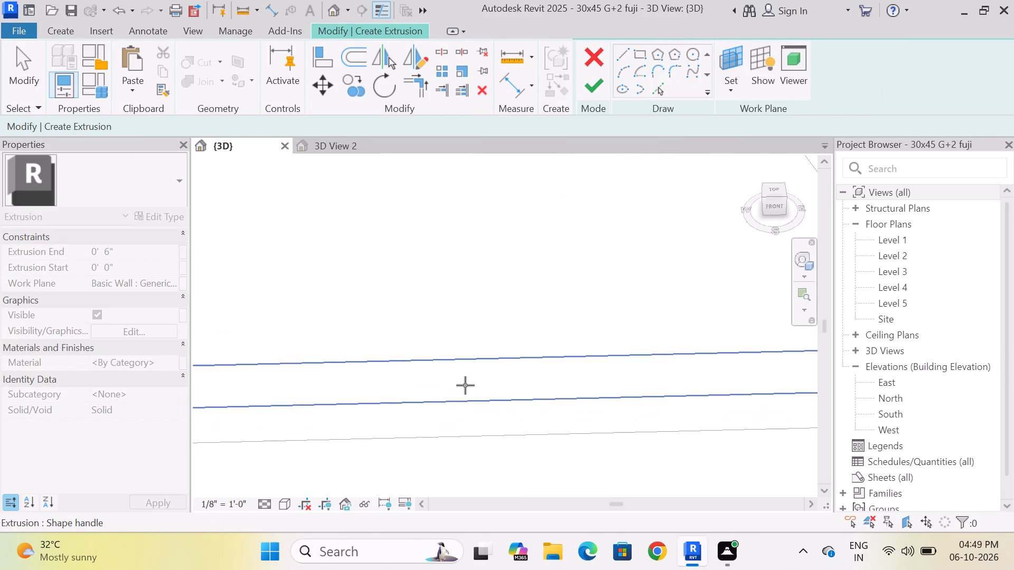
{"action": "left_click", "coordinate": [465, 385]}
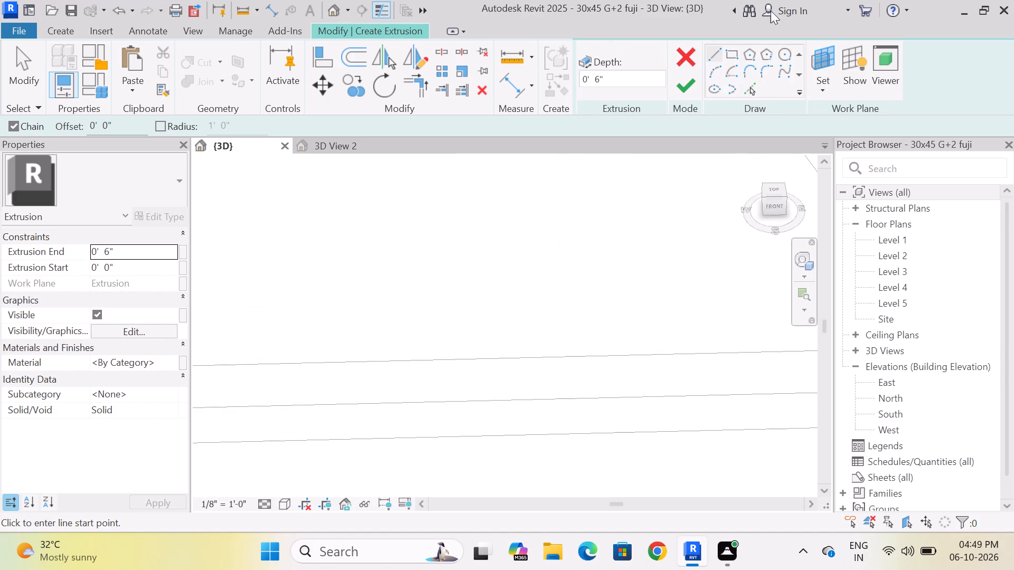
Sketch a small rectangle on the band's top face, spanning from the wall face to the band's front edge near the balcony side.
{"action": "left_click", "coordinate": [735, 50]}
{"action": "scroll", "coordinate": [255, 373], "scroll_direction": "down", "scroll_amount": 3}
{"action": "scroll", "coordinate": [365, 391], "scroll_direction": "down", "scroll_amount": 3}
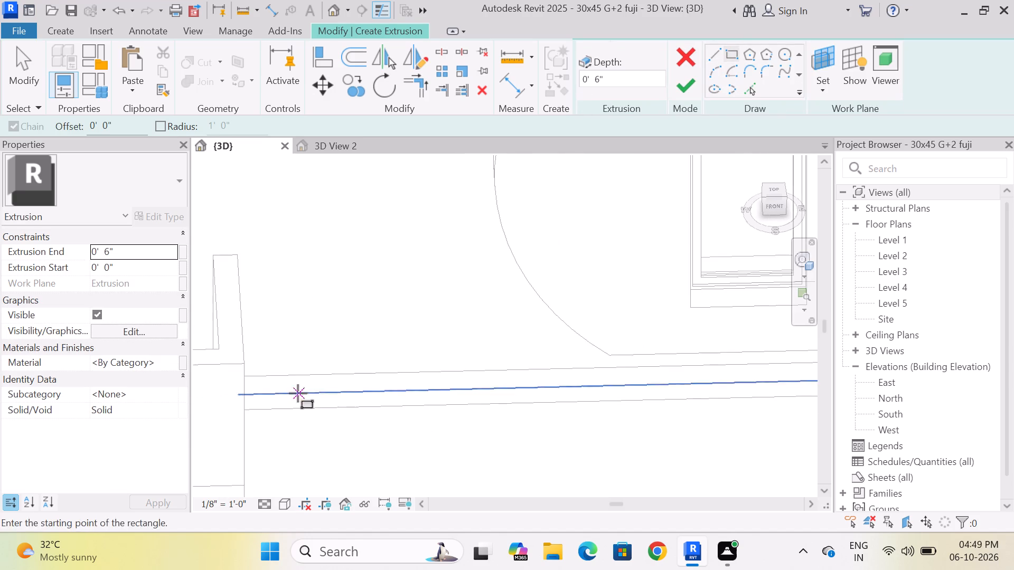
{"action": "scroll", "coordinate": [295, 385], "scroll_direction": "up", "scroll_amount": 6}
{"action": "scroll", "coordinate": [334, 389], "scroll_direction": "down", "scroll_amount": 1}
{"action": "scroll", "coordinate": [262, 394], "scroll_direction": "up", "scroll_amount": 3}
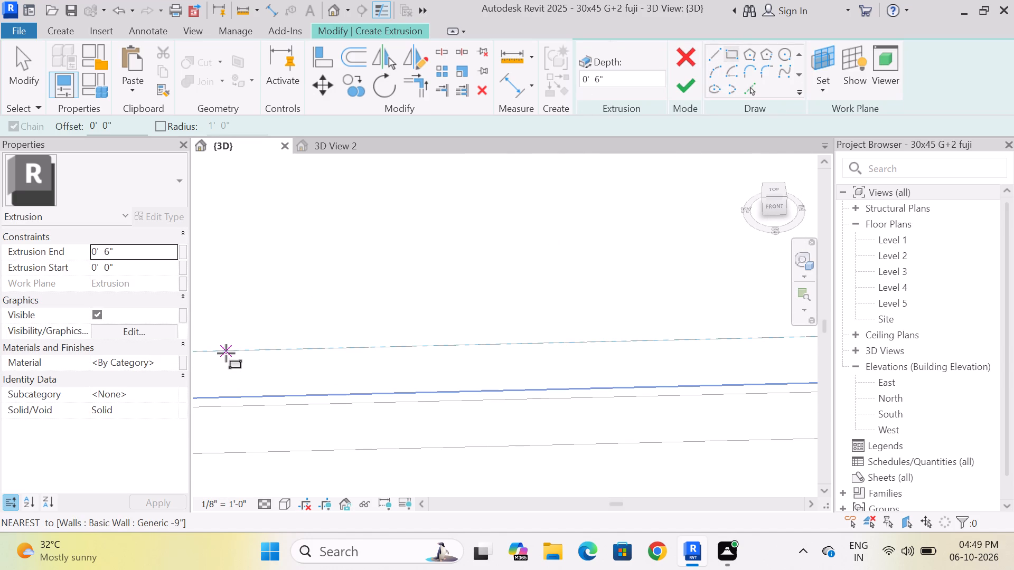
{"action": "left_click", "coordinate": [226, 353]}
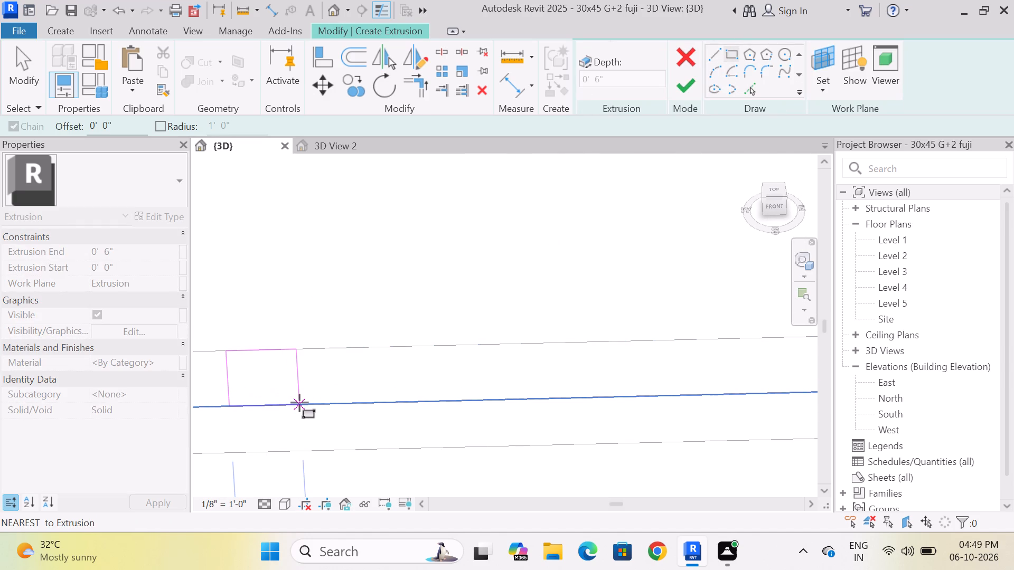
{"action": "left_click", "coordinate": [299, 403]}
{"action": "key", "text": "Escape"}
{"action": "key", "text": "Escape"}
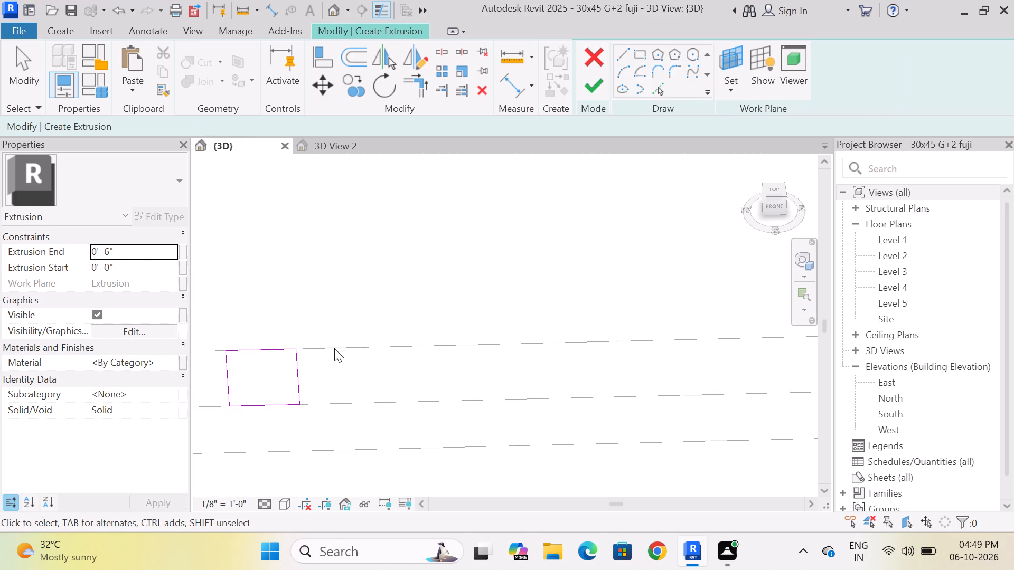
Copy the rectangle twice along the band at about 1'-0" spacing, and finish the three profiles as a 6" extrusion.
{"action": "left_click_drag", "start_coordinate": [212, 317], "coordinate": [379, 438]}
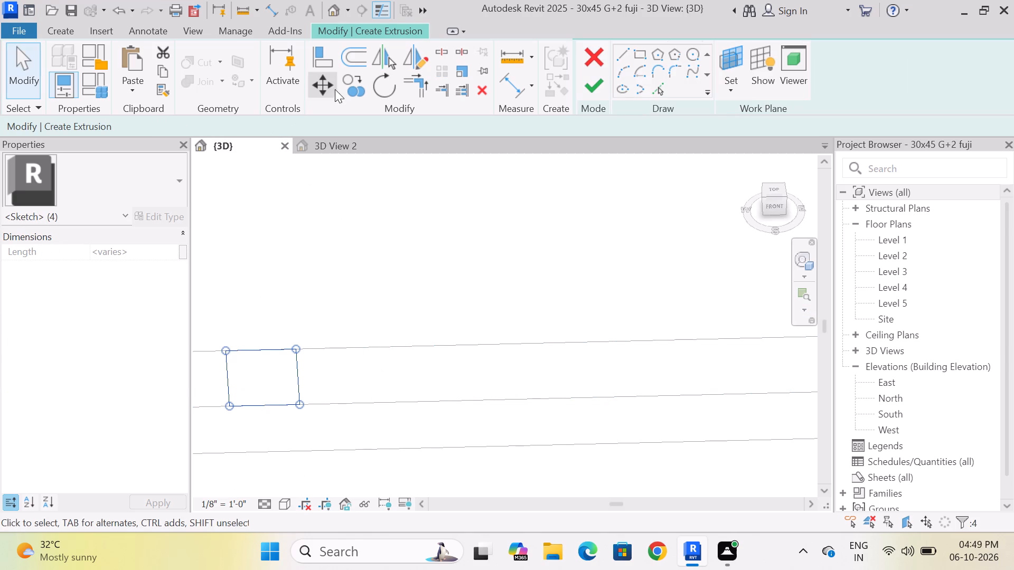
{"action": "left_click", "coordinate": [352, 89]}
{"action": "left_click", "coordinate": [301, 401]}
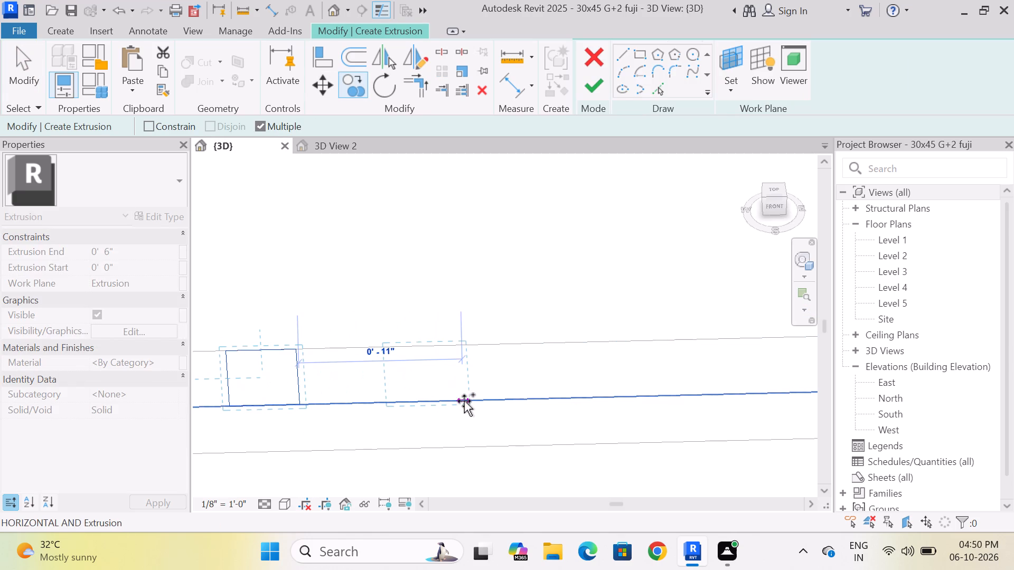
{"action": "left_click", "coordinate": [483, 398]}
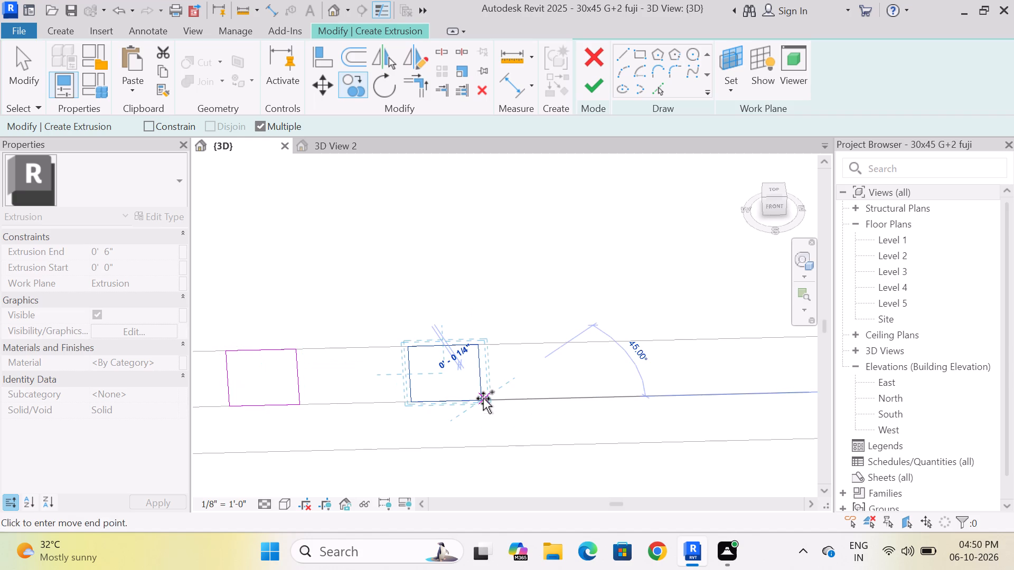
{"action": "left_click", "coordinate": [659, 395]}
{"action": "key", "text": "Escape"}
{"action": "scroll", "coordinate": [382, 319], "scroll_direction": "down", "scroll_amount": 8}
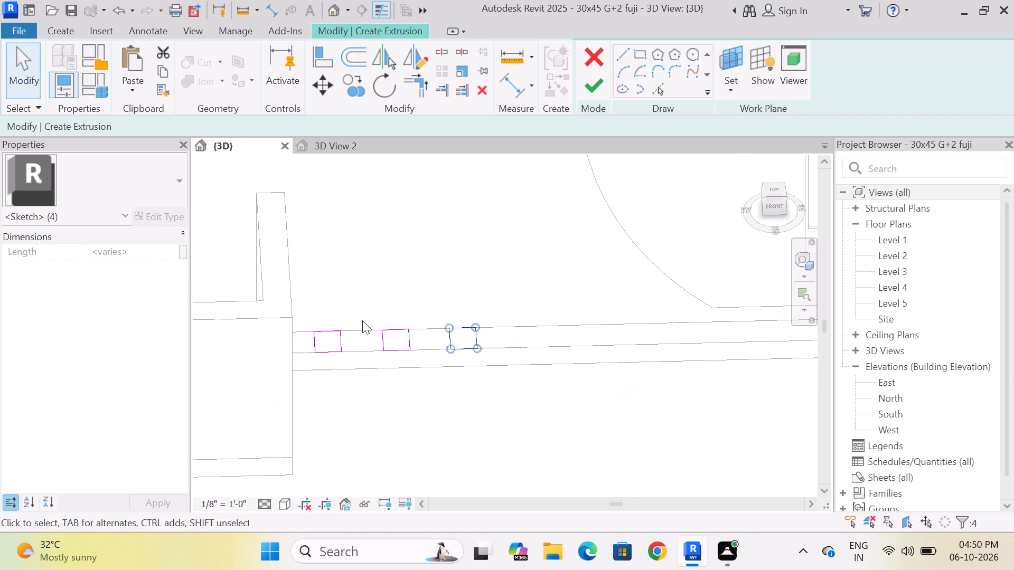
{"action": "scroll", "coordinate": [362, 320], "scroll_direction": "down", "scroll_amount": 7}
{"action": "key", "text": "Escape"}
{"action": "left_click", "coordinate": [590, 85]}
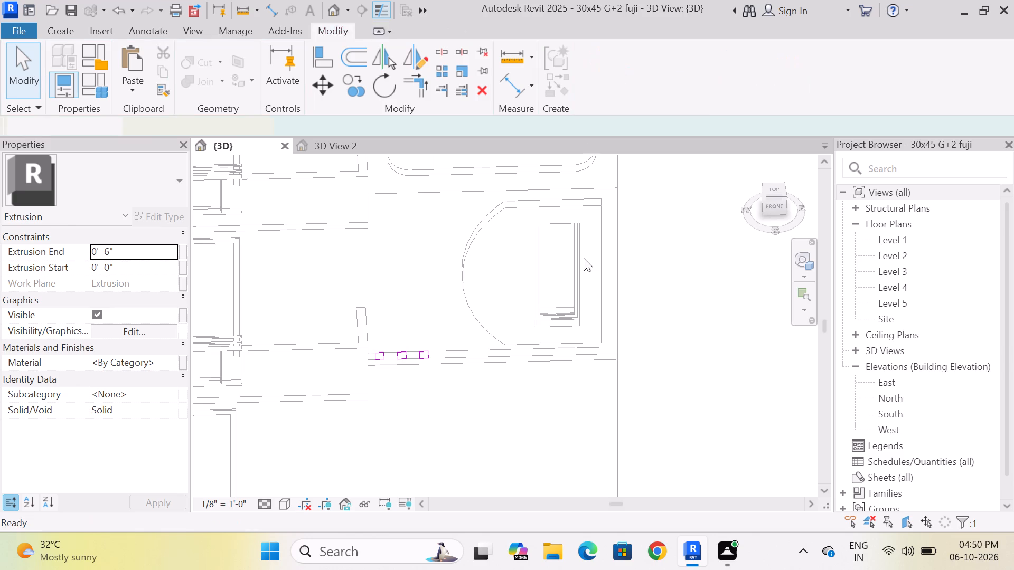
Stretch the three vertical bars beside the curved surround upward to the floor line below the rounded frame.
{"action": "middle_click_drag", "start_coordinate": [644, 378], "coordinate": [647, 232]}
{"action": "middle_click_drag", "start_coordinate": [641, 232], "coordinate": [637, 261], "text": "shift"}
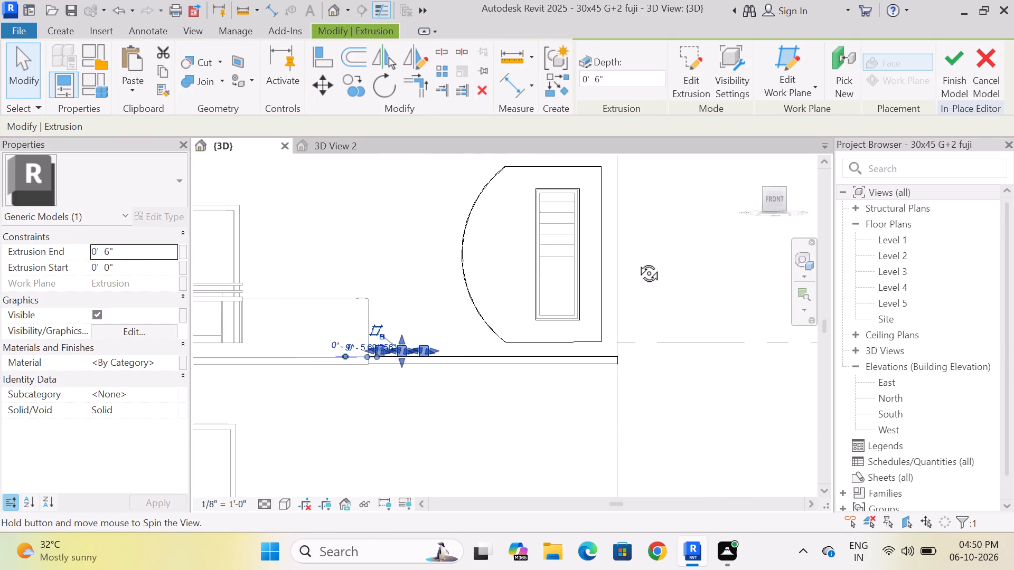
{"action": "middle_click_drag", "start_coordinate": [637, 261], "coordinate": [637, 271], "text": "shift"}
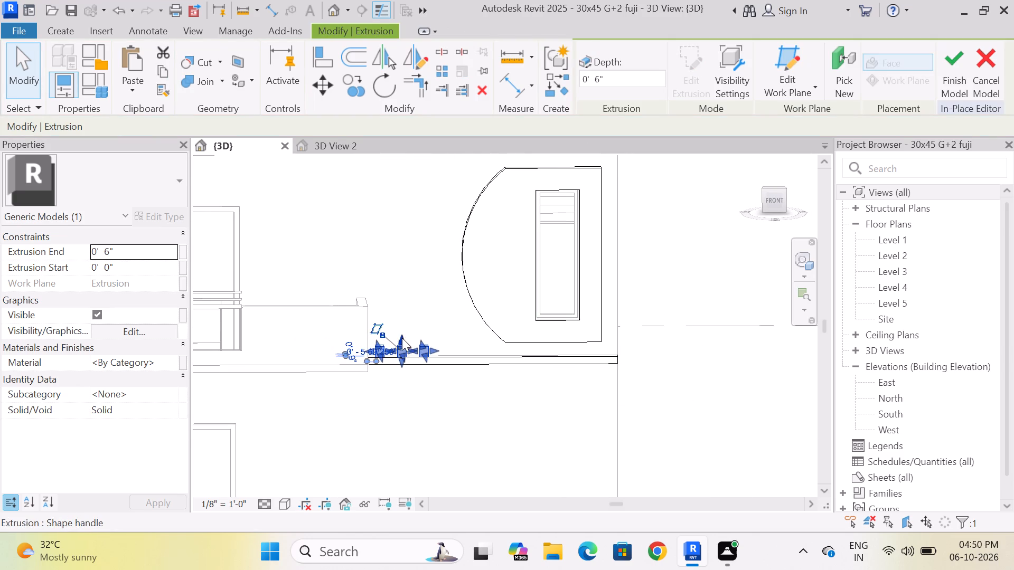
{"action": "left_click_drag", "start_coordinate": [402, 338], "coordinate": [406, 220]}
{"action": "scroll", "coordinate": [457, 384], "scroll_direction": "down", "scroll_amount": 3}
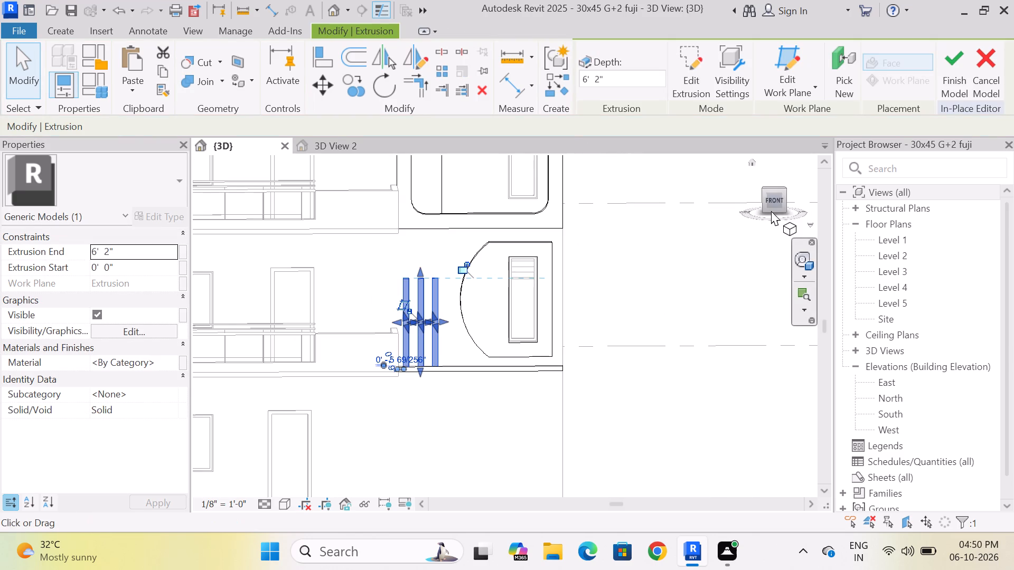
{"action": "left_click", "coordinate": [773, 201]}
{"action": "scroll", "coordinate": [483, 431], "scroll_direction": "down", "scroll_amount": 4}
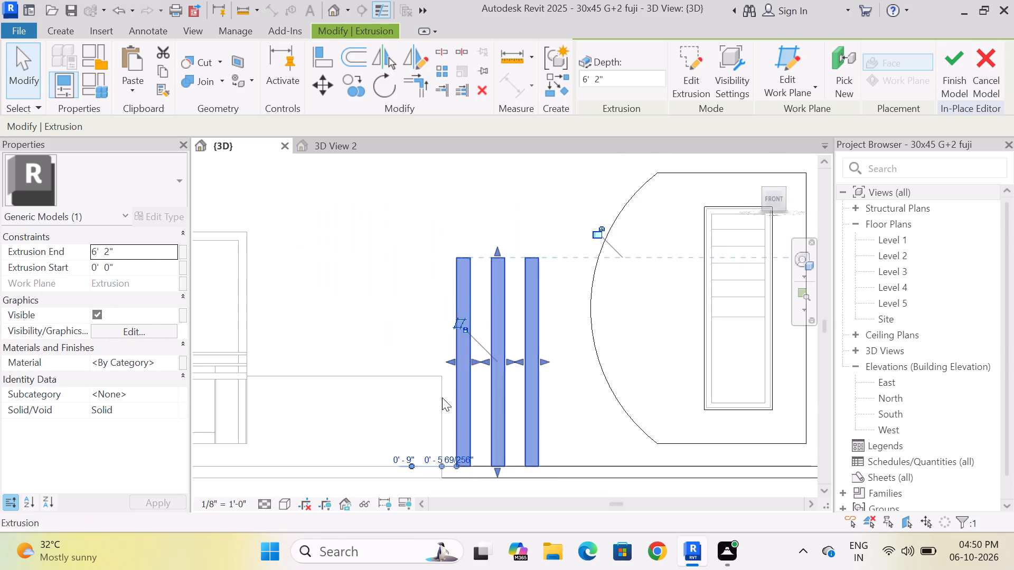
{"action": "scroll", "coordinate": [442, 397], "scroll_direction": "down", "scroll_amount": 2}
{"action": "scroll", "coordinate": [496, 276], "scroll_direction": "up", "scroll_amount": 3}
{"action": "left_click_drag", "start_coordinate": [471, 315], "coordinate": [471, 199]}
{"action": "key", "text": "Escape"}
{"action": "scroll", "coordinate": [519, 270], "scroll_direction": "down", "scroll_amount": 10}
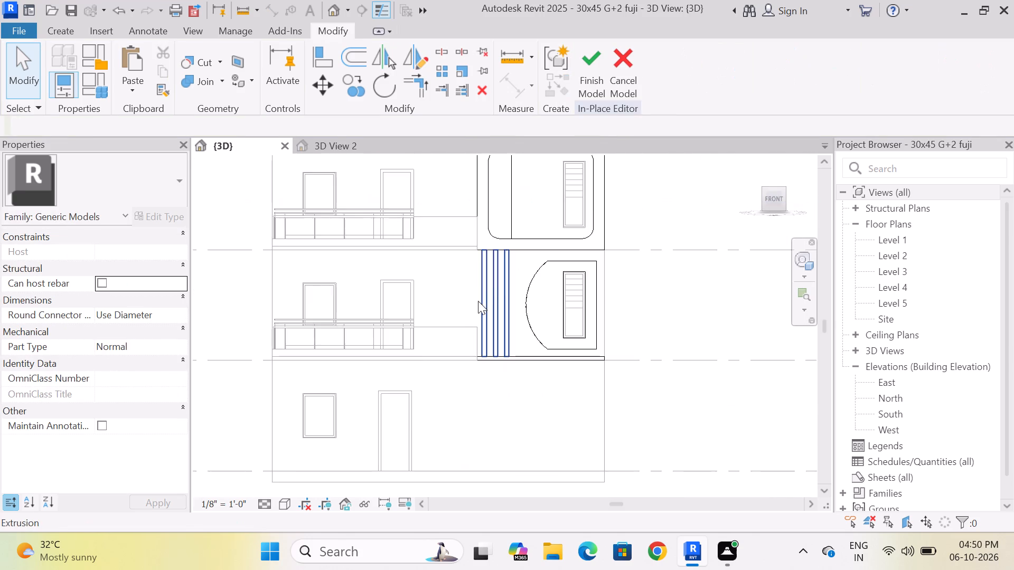
{"action": "scroll", "coordinate": [478, 301], "scroll_direction": "down", "scroll_amount": 2}
{"action": "scroll", "coordinate": [602, 329], "scroll_direction": "up", "scroll_amount": 3}
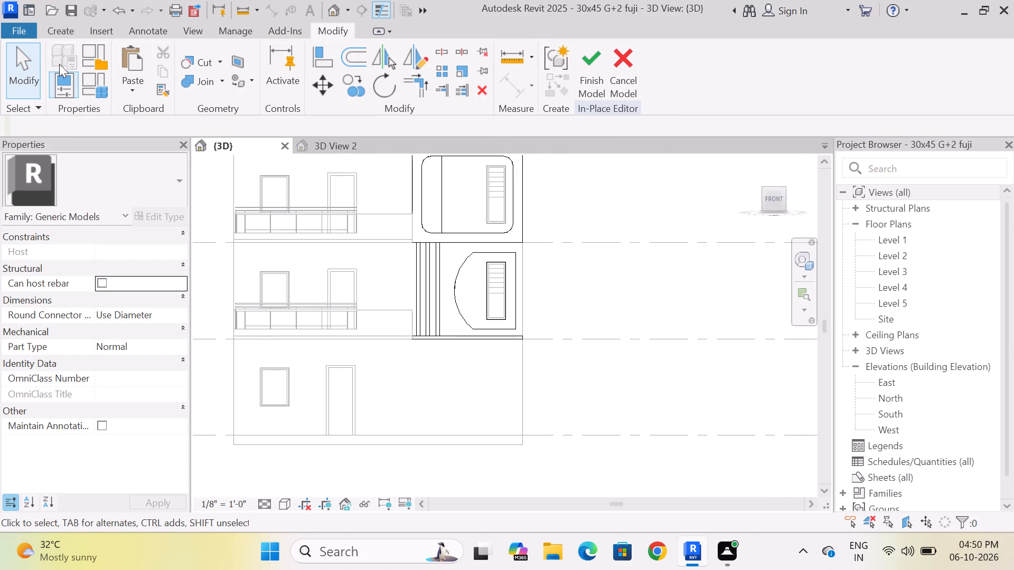
Start another extrusion with its work plane on the front face of the solid parapet wall beside the first-floor balcony railing.
{"action": "left_click", "coordinate": [72, 38]}
{"action": "left_click", "coordinate": [138, 80]}
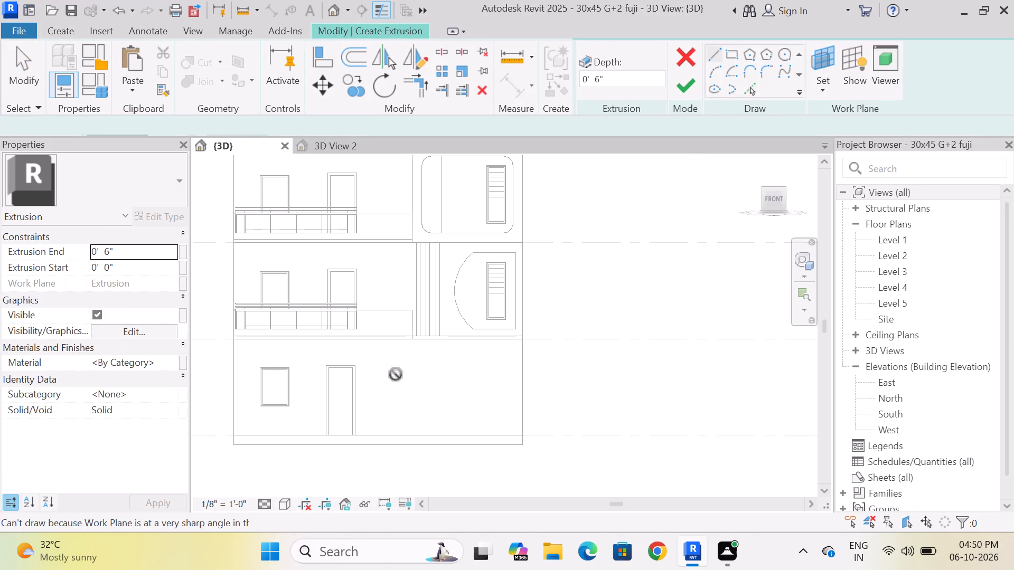
{"action": "left_click", "coordinate": [822, 59]}
{"action": "left_click", "coordinate": [378, 291]}
{"action": "left_click", "coordinate": [461, 366]}
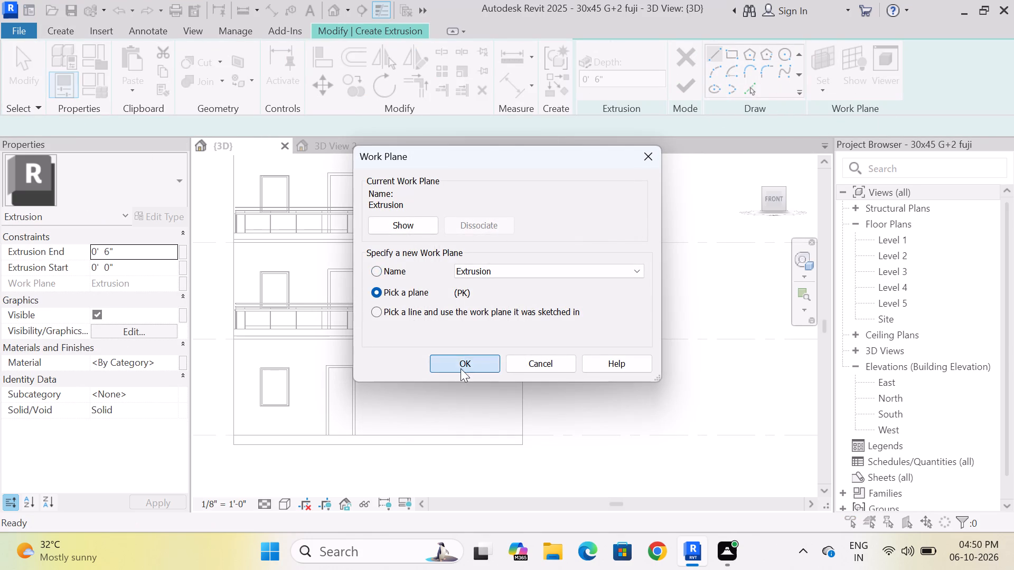
{"action": "scroll", "coordinate": [372, 344], "scroll_direction": "up", "scroll_amount": 3}
{"action": "left_click", "coordinate": [377, 315]}
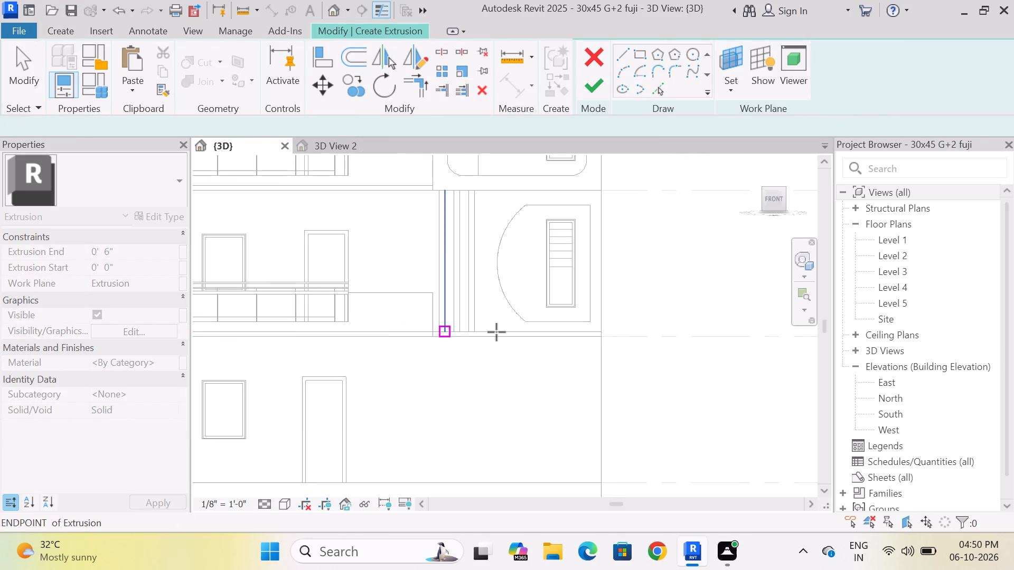
Pick the solid parapet's top edge and its vertical edge at the railing's end as sketch lines.
{"action": "scroll", "coordinate": [504, 335], "scroll_direction": "down", "scroll_amount": 6}
{"action": "scroll", "coordinate": [389, 327], "scroll_direction": "up", "scroll_amount": 6}
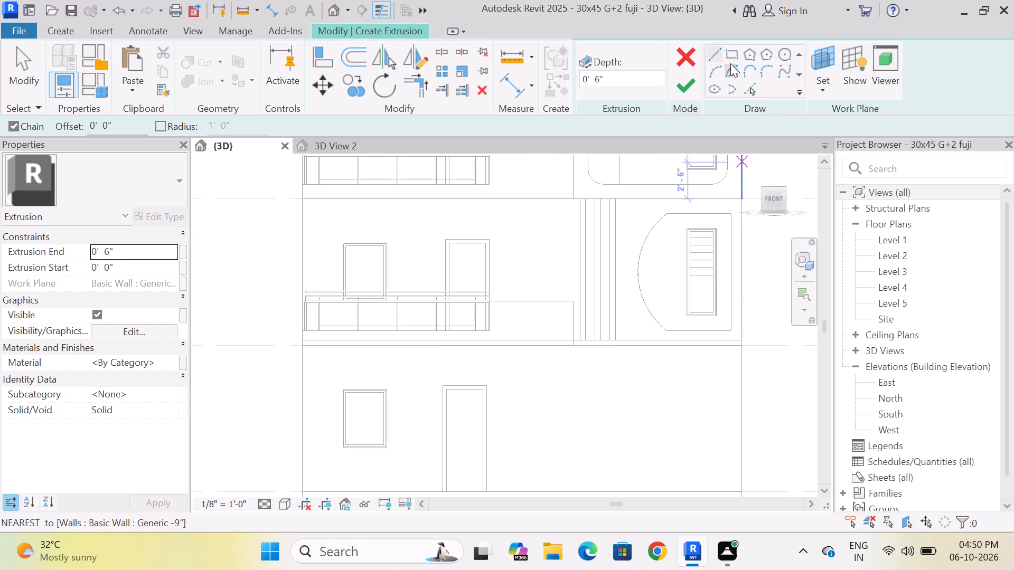
{"action": "left_click", "coordinate": [753, 89]}
{"action": "scroll", "coordinate": [555, 291], "scroll_direction": "up", "scroll_amount": 4}
{"action": "left_click", "coordinate": [533, 307]}
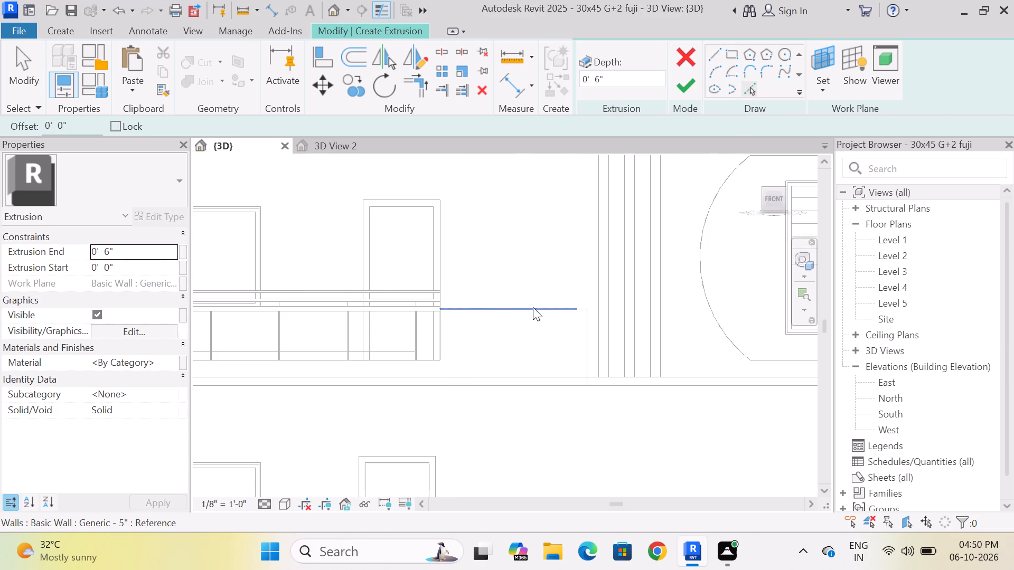
{"action": "scroll", "coordinate": [442, 329], "scroll_direction": "up", "scroll_amount": 11}
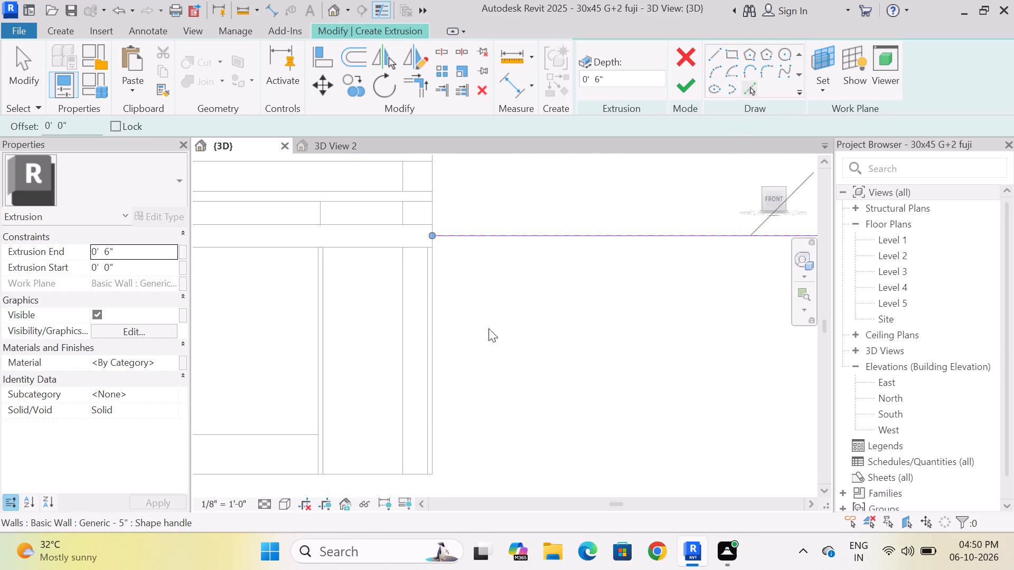
{"action": "left_click", "coordinate": [437, 271]}
Pick the horizontal edge along the base of the railing and parapet as a sketch line.
{"action": "scroll", "coordinate": [517, 268], "scroll_direction": "down", "scroll_amount": 4}
{"action": "scroll", "coordinate": [401, 415], "scroll_direction": "up", "scroll_amount": 3}
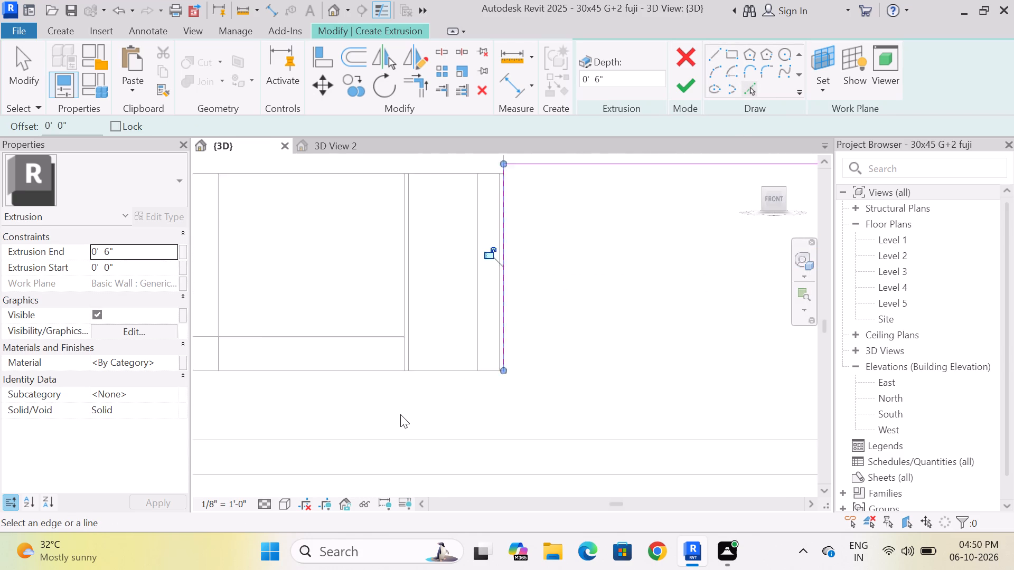
{"action": "scroll", "coordinate": [400, 414], "scroll_direction": "up", "scroll_amount": 4}
{"action": "scroll", "coordinate": [561, 351], "scroll_direction": "up", "scroll_amount": 5}
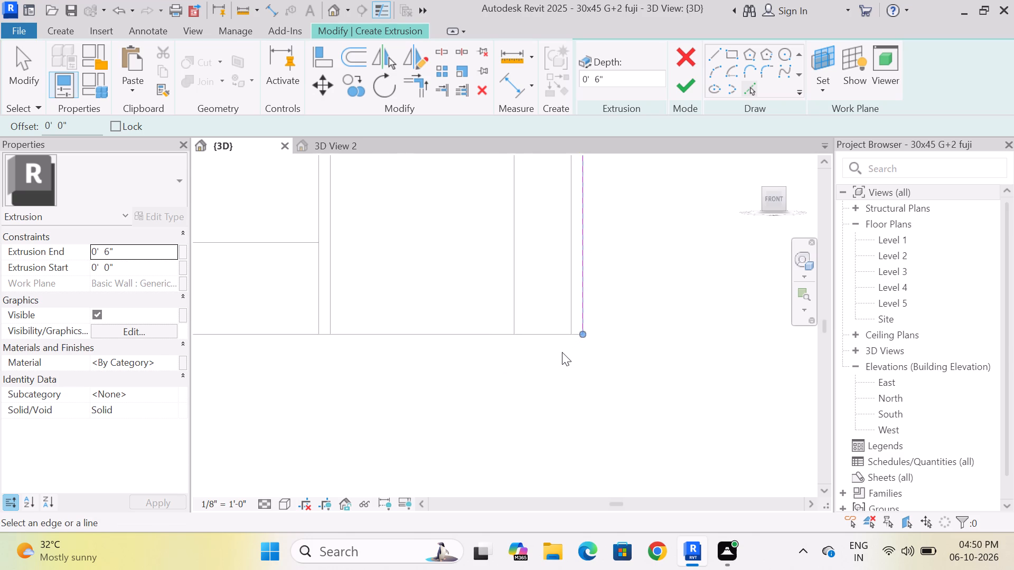
{"action": "scroll", "coordinate": [562, 352], "scroll_direction": "up", "scroll_amount": 2}
{"action": "left_click", "coordinate": [382, 321]}
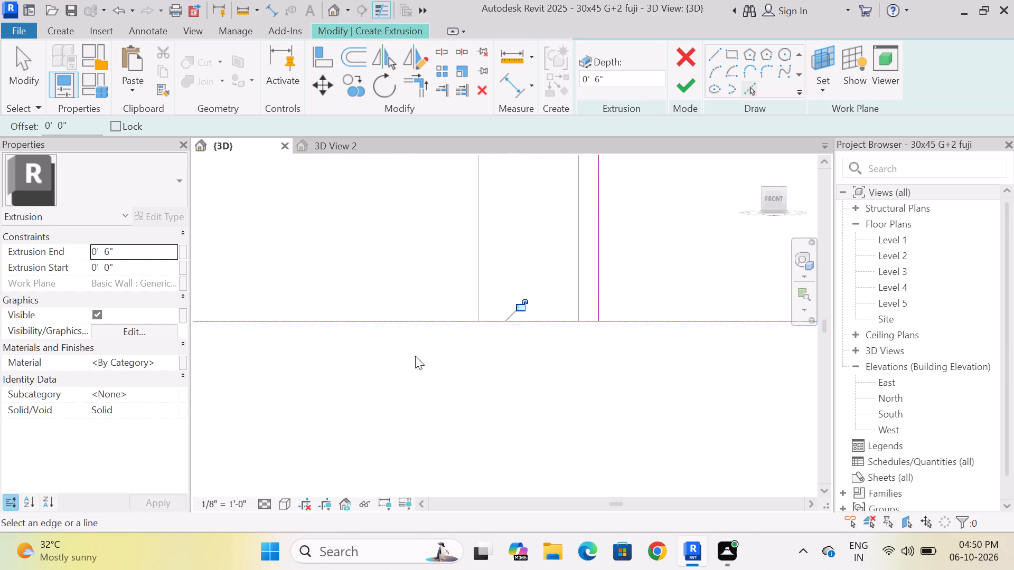
{"action": "scroll", "coordinate": [439, 365], "scroll_direction": "down", "scroll_amount": 20}
{"action": "scroll", "coordinate": [439, 365], "scroll_direction": "down", "scroll_amount": 6}
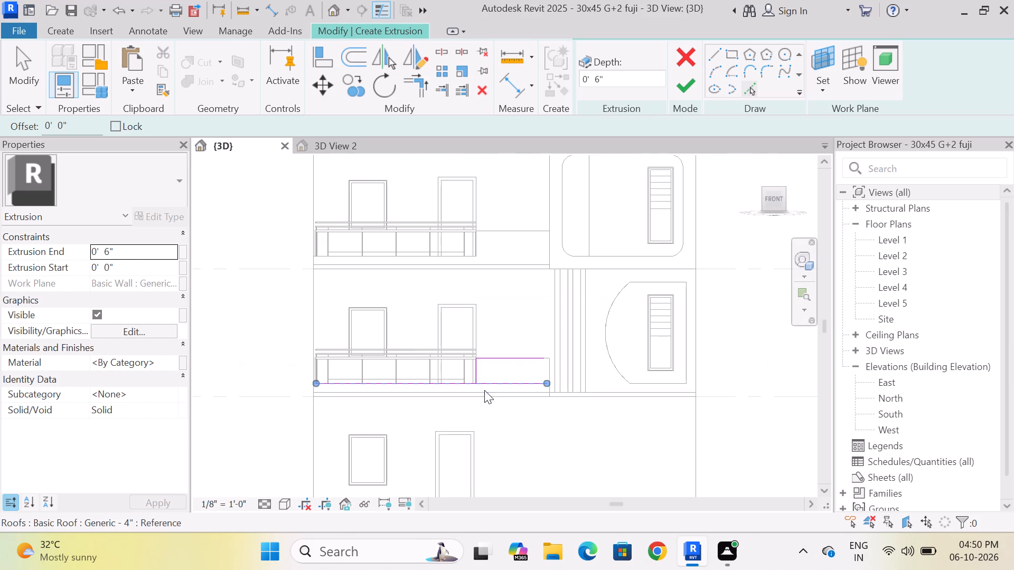
{"action": "scroll", "coordinate": [483, 401], "scroll_direction": "up", "scroll_amount": 5}
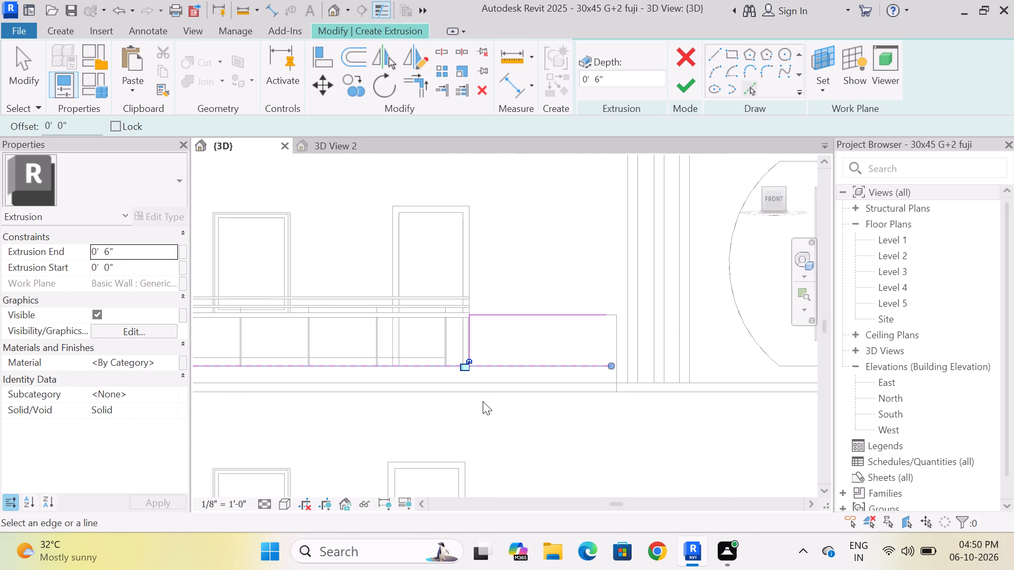
{"action": "key", "text": "Escape"}
{"action": "scroll", "coordinate": [624, 315], "scroll_direction": "up", "scroll_amount": 8}
{"action": "key", "text": "Escape"}
{"action": "key", "text": "Escape"}
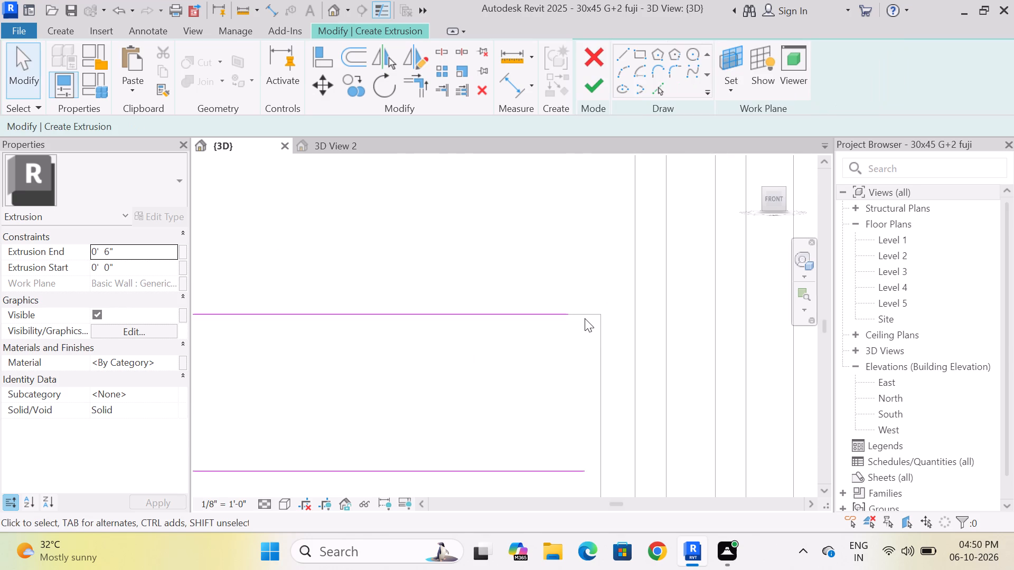
{"action": "key", "text": "Escape"}
Trim the base line and the vertical line at the railing's end so they meet in a corner.
{"action": "scroll", "coordinate": [559, 341], "scroll_direction": "down", "scroll_amount": 6}
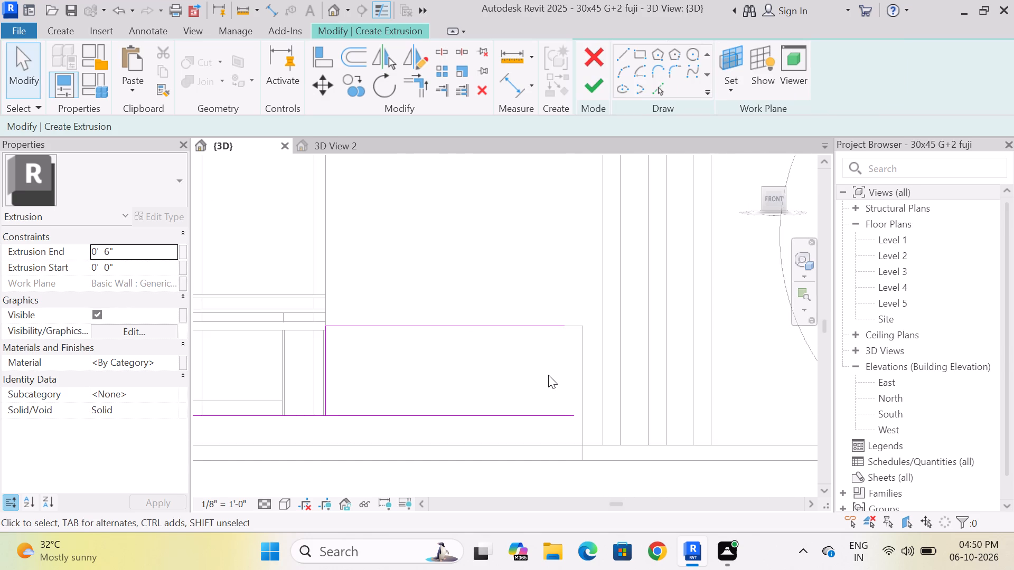
{"action": "scroll", "coordinate": [548, 375], "scroll_direction": "down", "scroll_amount": 2}
{"action": "left_click", "coordinate": [419, 86]}
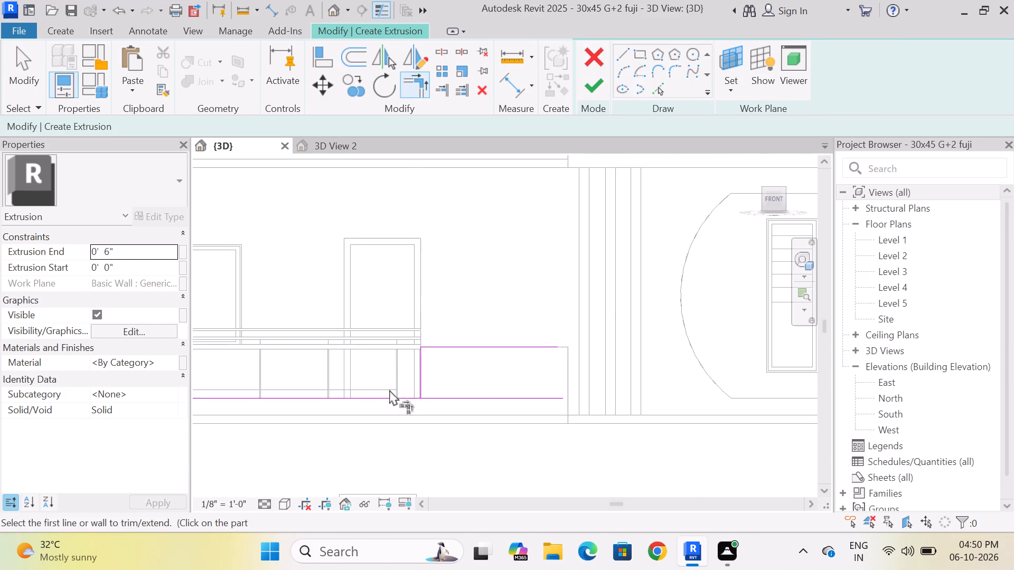
{"action": "left_click", "coordinate": [390, 395]}
{"action": "left_click", "coordinate": [422, 374]}
{"action": "scroll", "coordinate": [575, 350], "scroll_direction": "up", "scroll_amount": 4}
{"action": "key", "text": "Escape"}
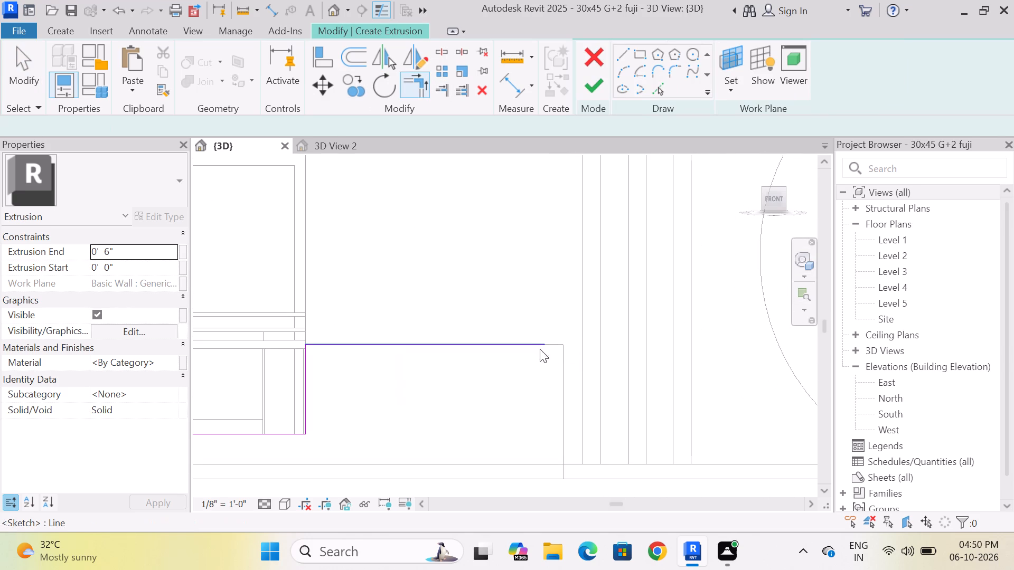
Stretch the top sketch line to the far end of the solid parapet.
{"action": "left_click", "coordinate": [534, 345]}
{"action": "scroll", "coordinate": [558, 346], "scroll_direction": "up", "scroll_amount": 4}
{"action": "left_click_drag", "start_coordinate": [536, 345], "coordinate": [565, 343]}
{"action": "key", "text": "Escape"}
{"action": "scroll", "coordinate": [613, 366], "scroll_direction": "down", "scroll_amount": 13}
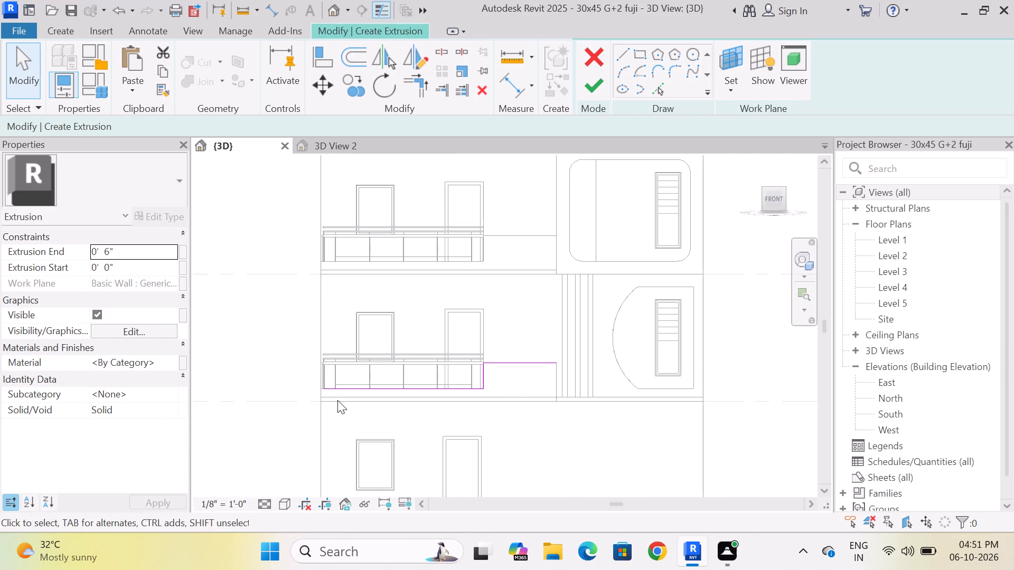
{"action": "scroll", "coordinate": [337, 400], "scroll_direction": "down", "scroll_amount": 1}
Pick parallel sketch lines at a 4" offset below the top and base lines and on the parapet side of the vertical line.
{"action": "left_click", "coordinate": [651, 84]}
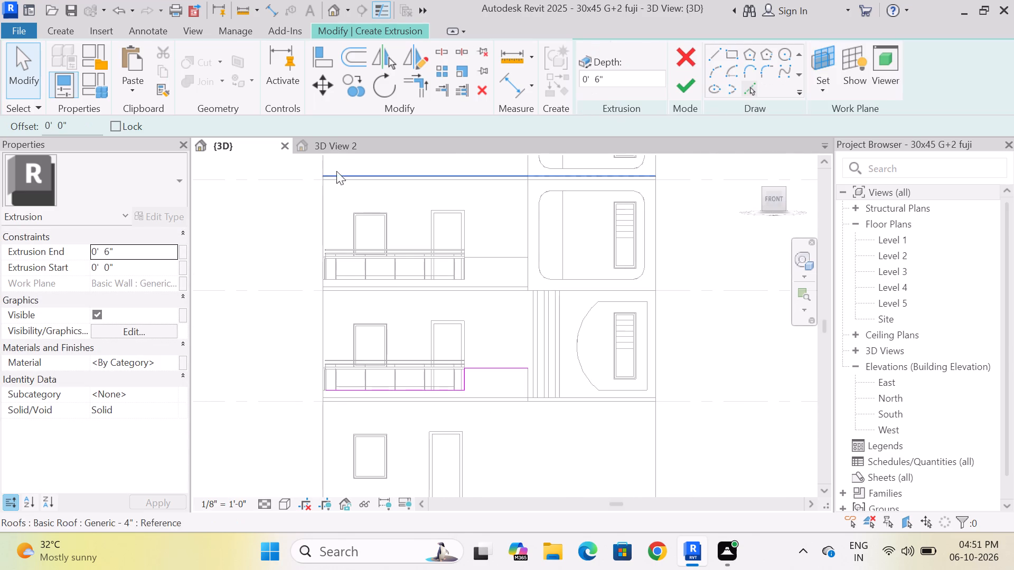
{"action": "left_click", "coordinate": [92, 130]}
{"action": "key", "text": "BackSpace"}
{"action": "key", "text": "BackSpace"}
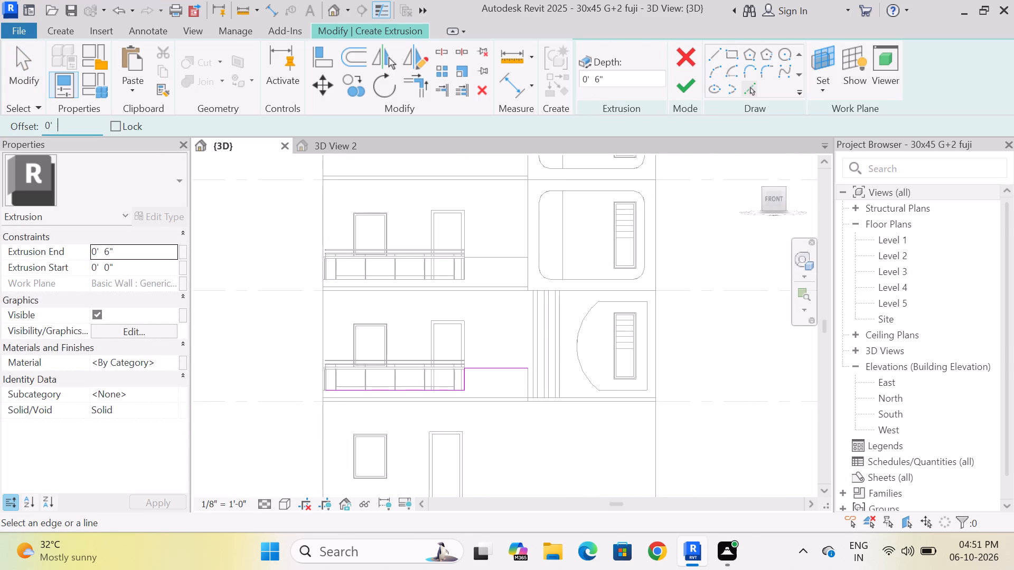
{"action": "key", "text": "4"}
{"action": "key", "text": "Return"}
{"action": "scroll", "coordinate": [463, 394], "scroll_direction": "up", "scroll_amount": 2}
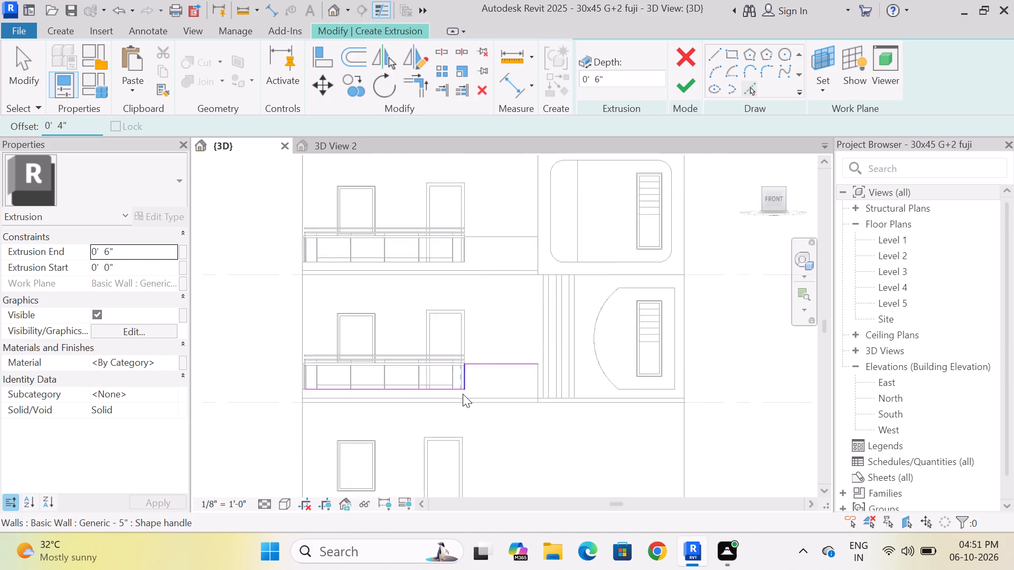
{"action": "scroll", "coordinate": [463, 394], "scroll_direction": "up", "scroll_amount": 4}
{"action": "left_click", "coordinate": [525, 337]}
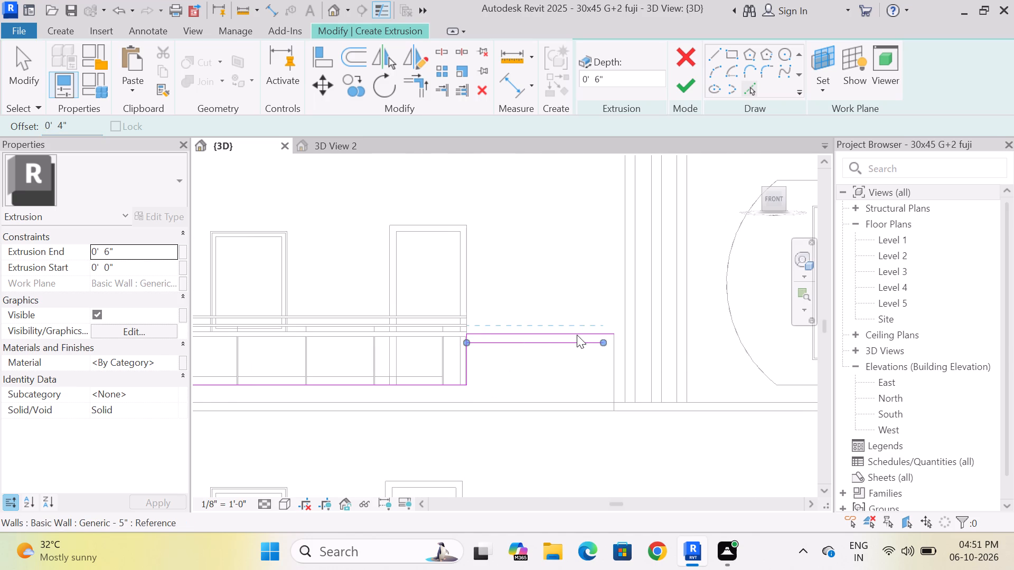
{"action": "scroll", "coordinate": [577, 335], "scroll_direction": "up", "scroll_amount": 4}
{"action": "left_click", "coordinate": [385, 379]}
{"action": "scroll", "coordinate": [503, 366], "scroll_direction": "down", "scroll_amount": 4}
{"action": "scroll", "coordinate": [375, 404], "scroll_direction": "up", "scroll_amount": 4}
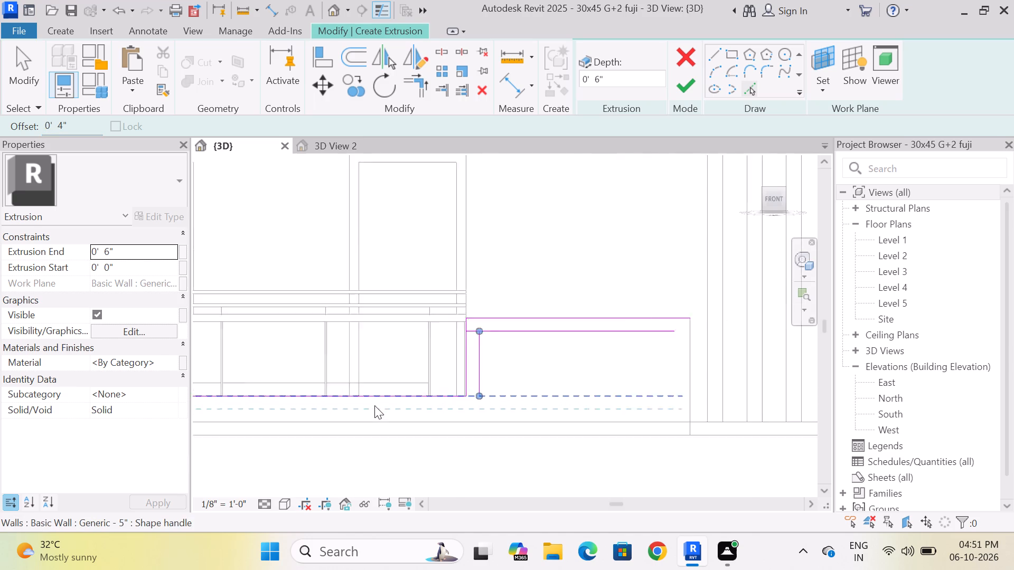
{"action": "left_click", "coordinate": [396, 395]}
{"action": "scroll", "coordinate": [527, 377], "scroll_direction": "down", "scroll_amount": 7}
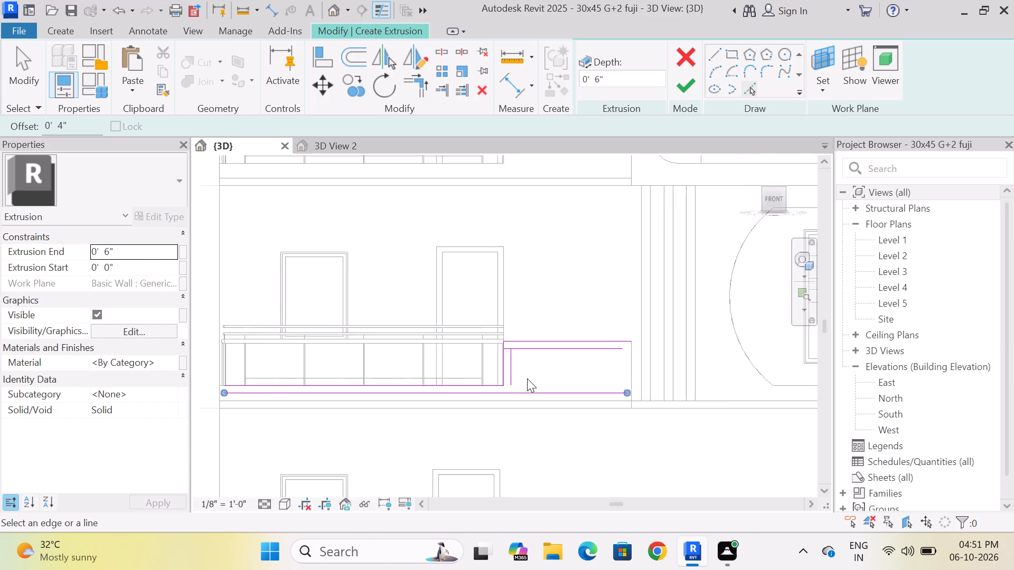
{"action": "scroll", "coordinate": [527, 378], "scroll_direction": "down", "scroll_amount": 1}
{"action": "scroll", "coordinate": [589, 356], "scroll_direction": "up", "scroll_amount": 6}
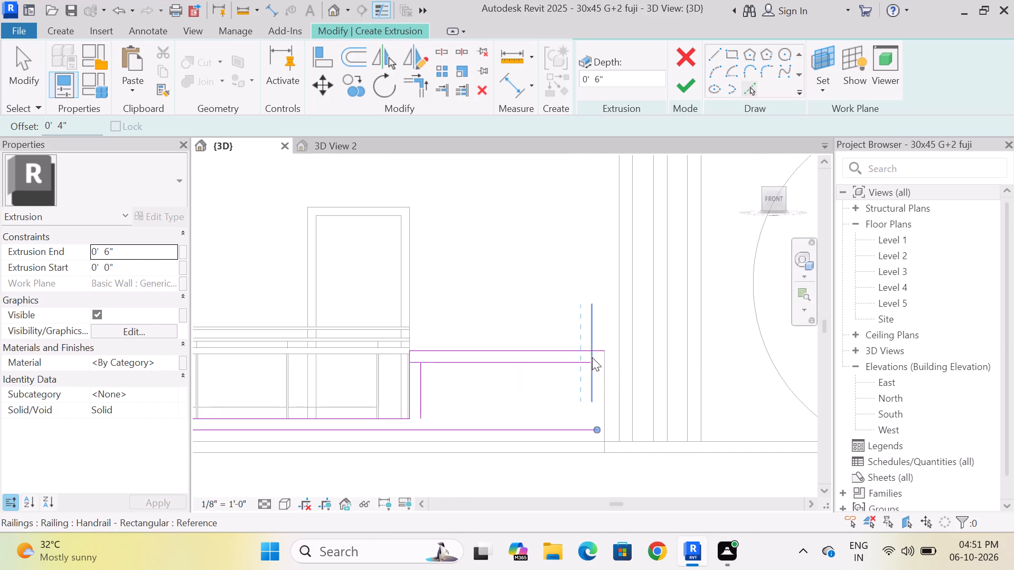
{"action": "key", "text": "Escape"}
{"action": "scroll", "coordinate": [562, 344], "scroll_direction": "down", "scroll_amount": 3}
{"action": "scroll", "coordinate": [478, 394], "scroll_direction": "up", "scroll_amount": 4}
{"action": "key", "text": "Escape"}
{"action": "key", "text": "Escape"}
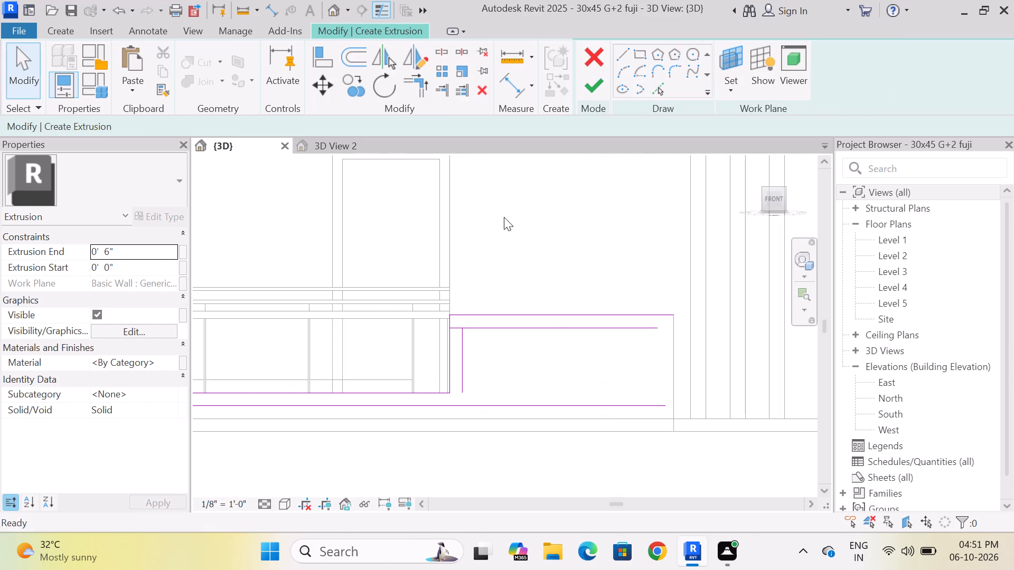
Trim the three offset lines into a continuous stepped outline with clean corners.
{"action": "left_click", "coordinate": [412, 87]}
{"action": "scroll", "coordinate": [463, 393], "scroll_direction": "up", "scroll_amount": 3}
{"action": "left_click", "coordinate": [443, 414]}
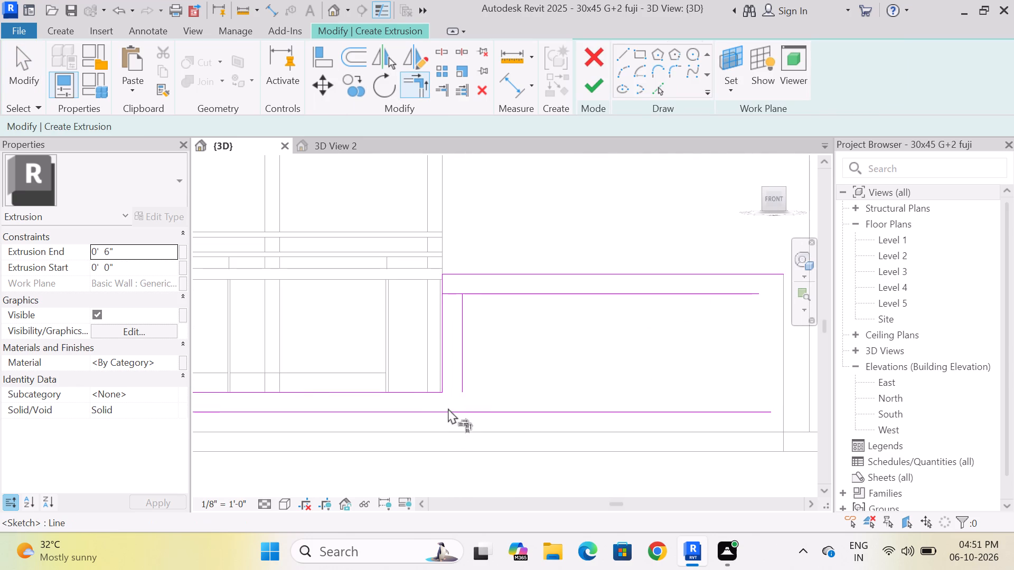
{"action": "left_click", "coordinate": [461, 358]}
{"action": "left_click", "coordinate": [461, 313]}
{"action": "left_click", "coordinate": [480, 296]}
{"action": "scroll", "coordinate": [494, 343], "scroll_direction": "down", "scroll_amount": 2}
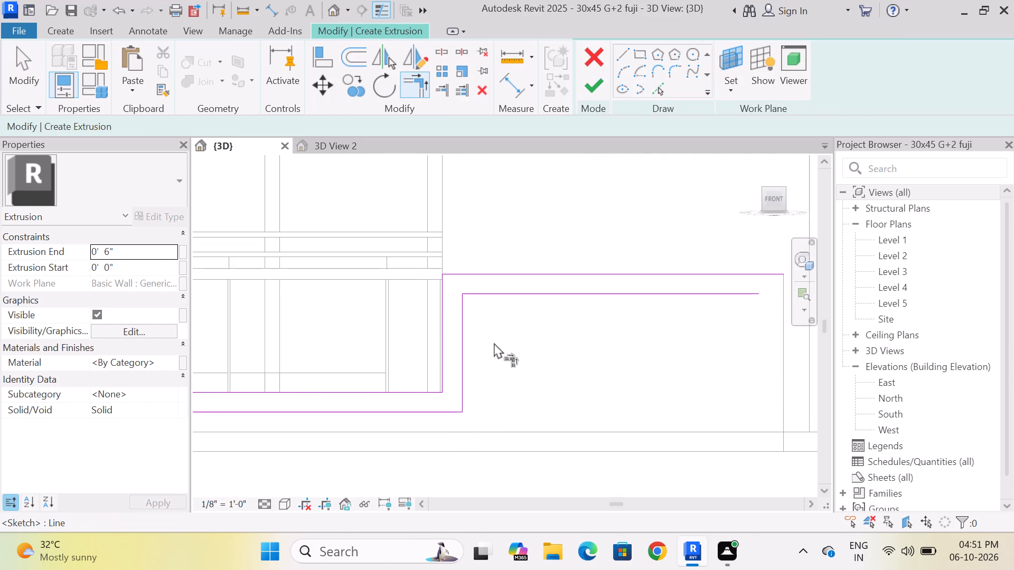
{"action": "scroll", "coordinate": [494, 343], "scroll_direction": "down", "scroll_amount": 2}
{"action": "scroll", "coordinate": [500, 386], "scroll_direction": "down", "scroll_amount": 7}
{"action": "scroll", "coordinate": [333, 372], "scroll_direction": "up", "scroll_amount": 6}
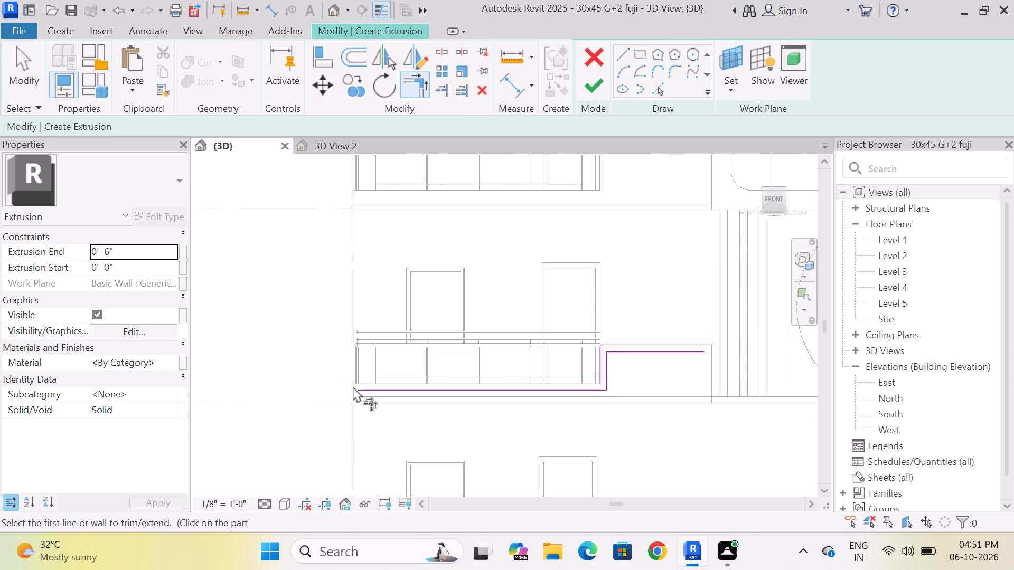
{"action": "scroll", "coordinate": [353, 386], "scroll_direction": "up", "scroll_amount": 2}
{"action": "key", "text": "Escape"}
{"action": "key", "text": "Escape"}
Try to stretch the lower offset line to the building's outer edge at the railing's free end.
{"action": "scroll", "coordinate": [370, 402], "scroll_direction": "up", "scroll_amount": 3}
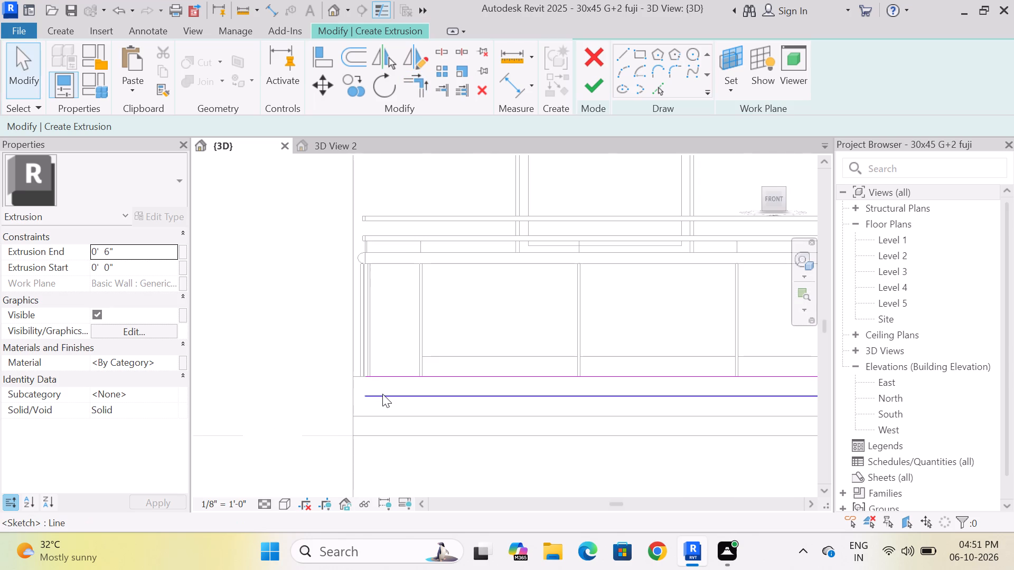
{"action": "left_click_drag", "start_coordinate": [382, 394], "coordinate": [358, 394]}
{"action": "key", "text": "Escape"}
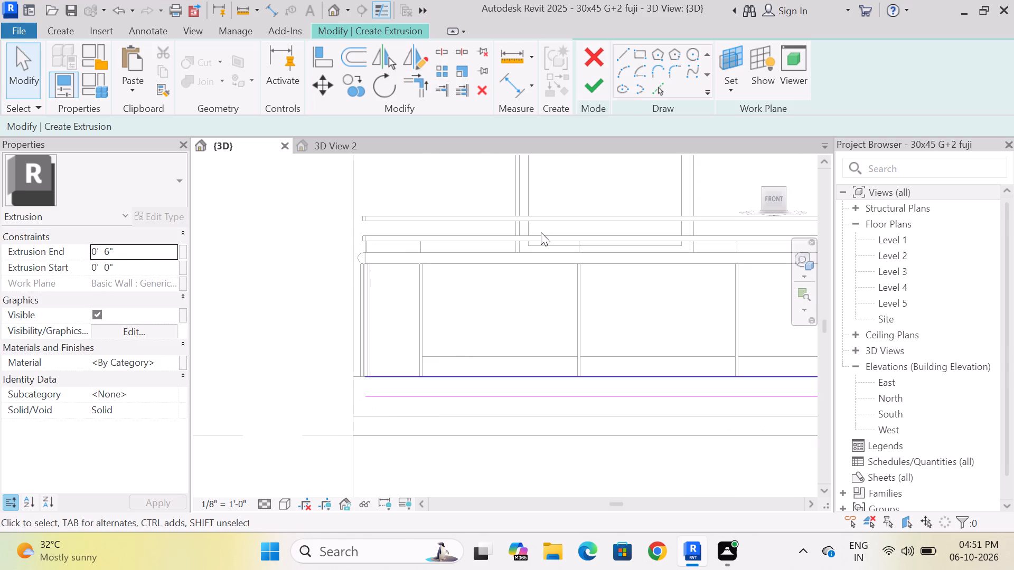
Draw a 4" vertical line closing the two base lines at the railing's free end.
{"action": "left_click", "coordinate": [622, 59]}
{"action": "scroll", "coordinate": [363, 356], "scroll_direction": "up", "scroll_amount": 7}
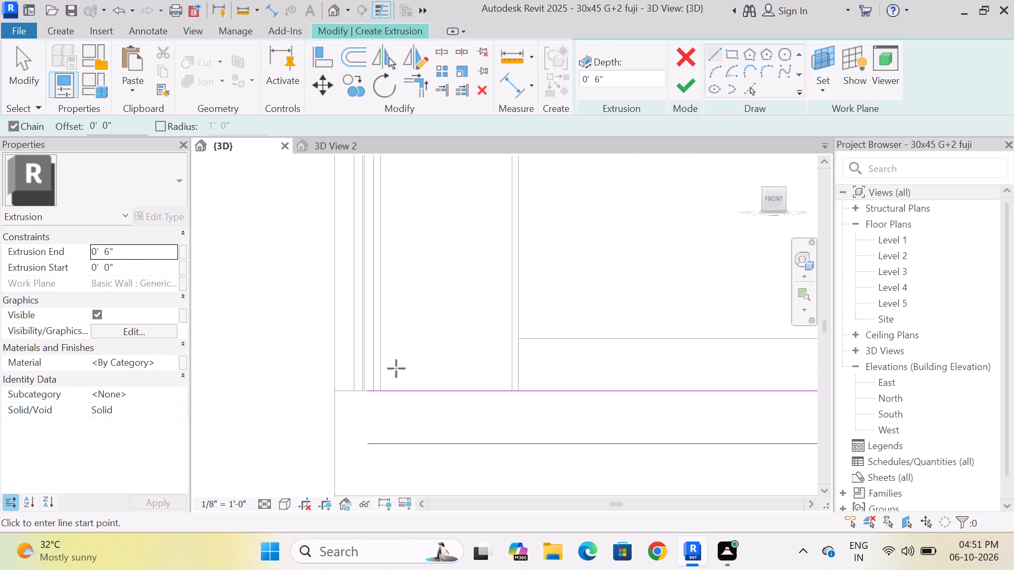
{"action": "scroll", "coordinate": [396, 368], "scroll_direction": "down", "scroll_amount": 3}
{"action": "scroll", "coordinate": [372, 435], "scroll_direction": "up", "scroll_amount": 5}
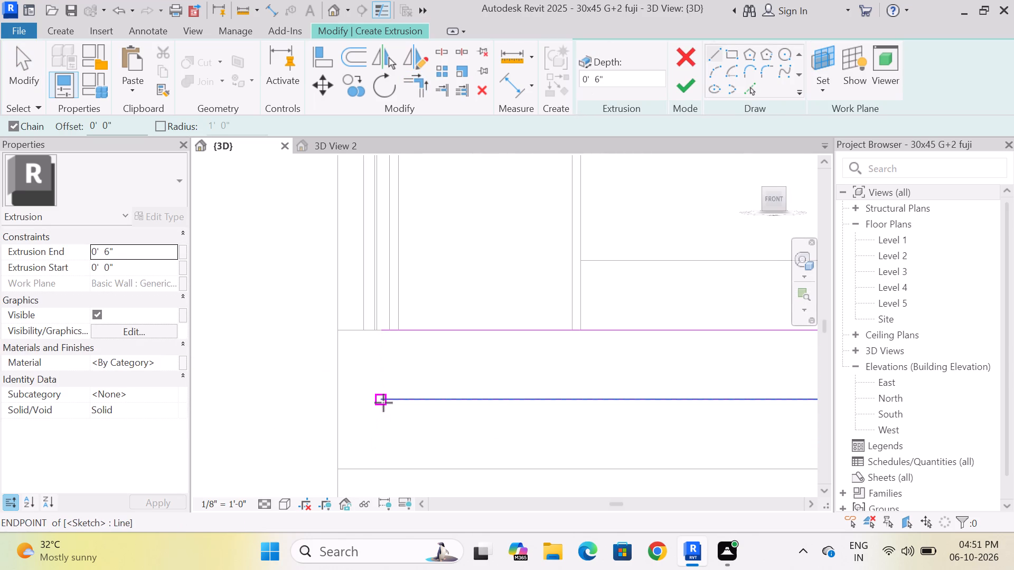
{"action": "left_click", "coordinate": [382, 399]}
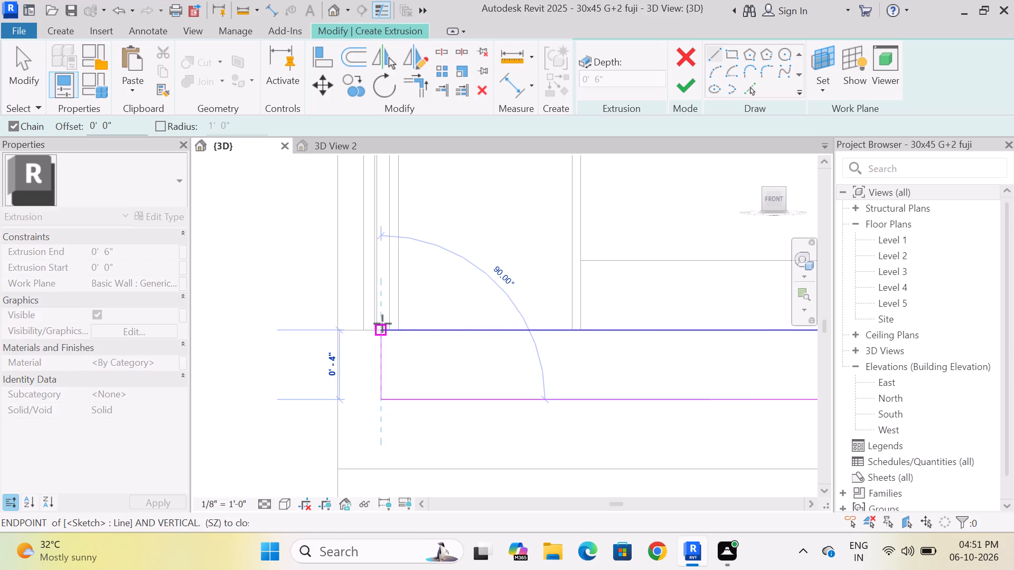
{"action": "left_click", "coordinate": [381, 328]}
{"action": "key", "text": "Escape"}
{"action": "key", "text": "Escape"}
Move the short closing line outward to the building's outer edge, extending both base lines with it.
{"action": "left_click_drag", "start_coordinate": [381, 359], "coordinate": [364, 357]}
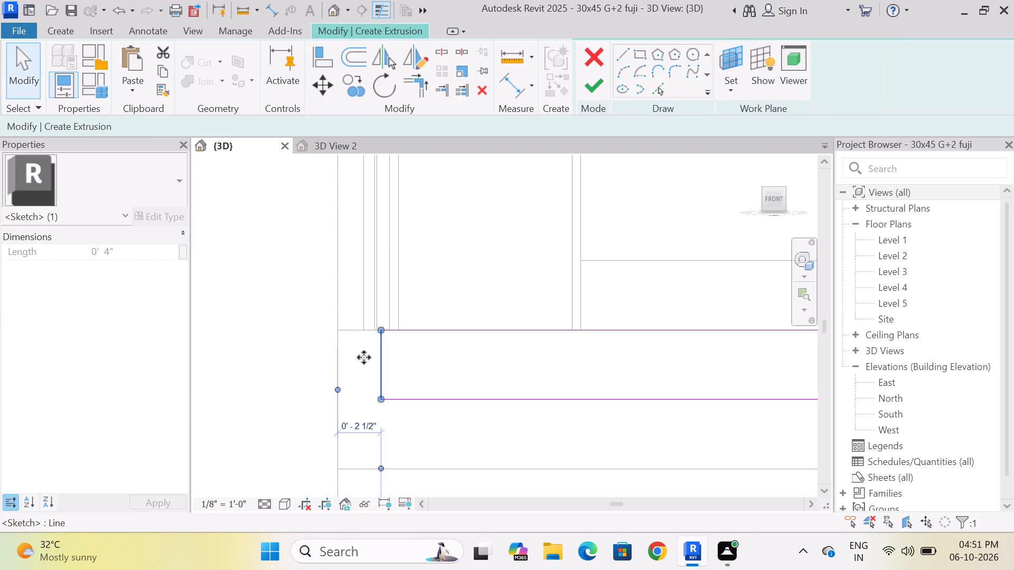
{"action": "left_click_drag", "start_coordinate": [364, 357], "coordinate": [340, 353]}
{"action": "key", "text": "Escape"}
{"action": "scroll", "coordinate": [353, 359], "scroll_direction": "down", "scroll_amount": 17}
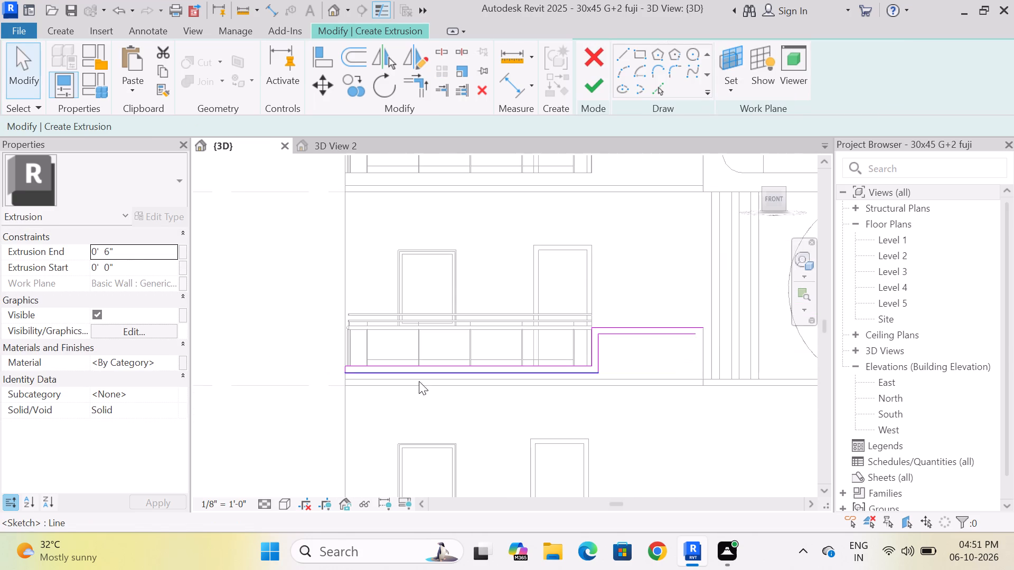
Draw a 4" vertical line down from the top line's end at the far end of the solid parapet.
{"action": "scroll", "coordinate": [726, 339], "scroll_direction": "up", "scroll_amount": 12}
{"action": "left_click", "coordinate": [625, 56]}
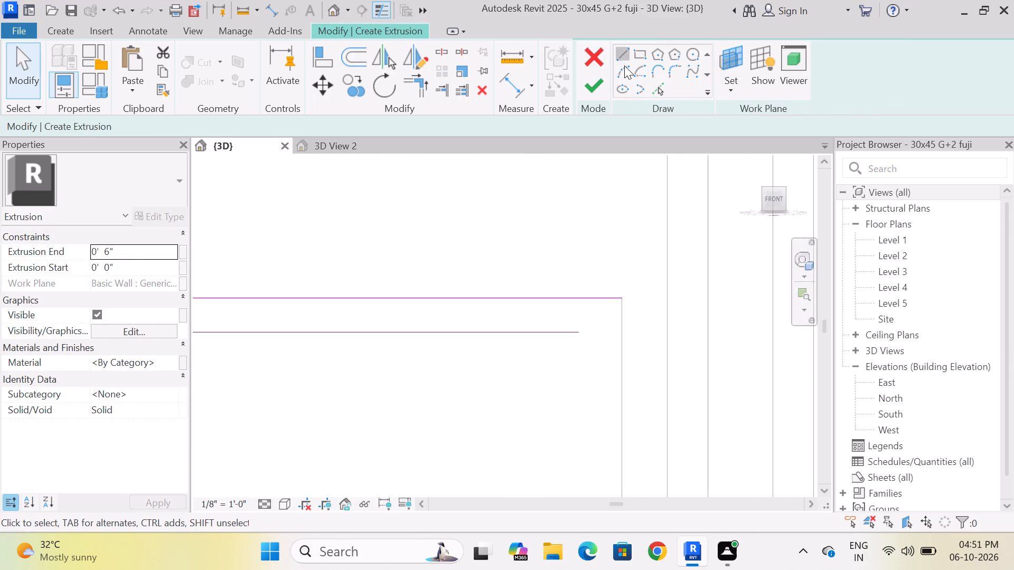
{"action": "scroll", "coordinate": [649, 281], "scroll_direction": "up", "scroll_amount": 3}
{"action": "left_click", "coordinate": [608, 306]}
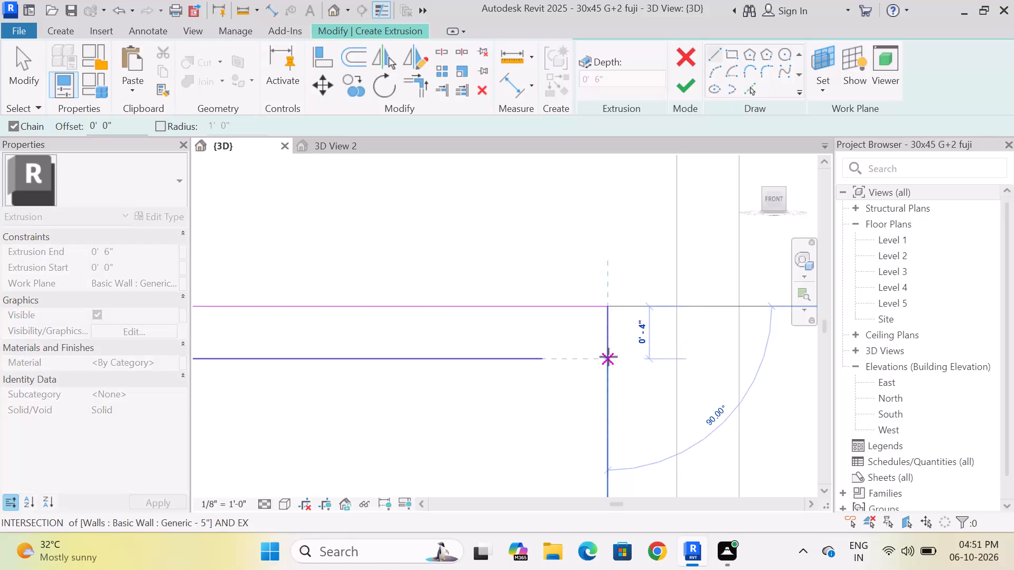
{"action": "left_click", "coordinate": [608, 357]}
{"action": "key", "text": "Escape"}
{"action": "key", "text": "Escape"}
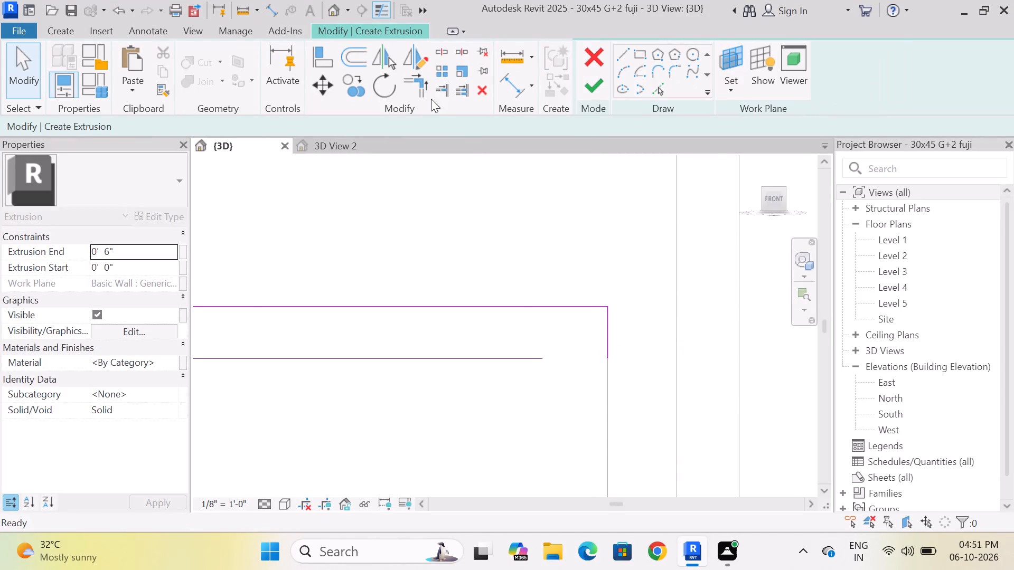
Extend the offset line below the parapet top to meet the short vertical end line.
{"action": "left_click", "coordinate": [442, 92]}
{"action": "left_click", "coordinate": [514, 360]}
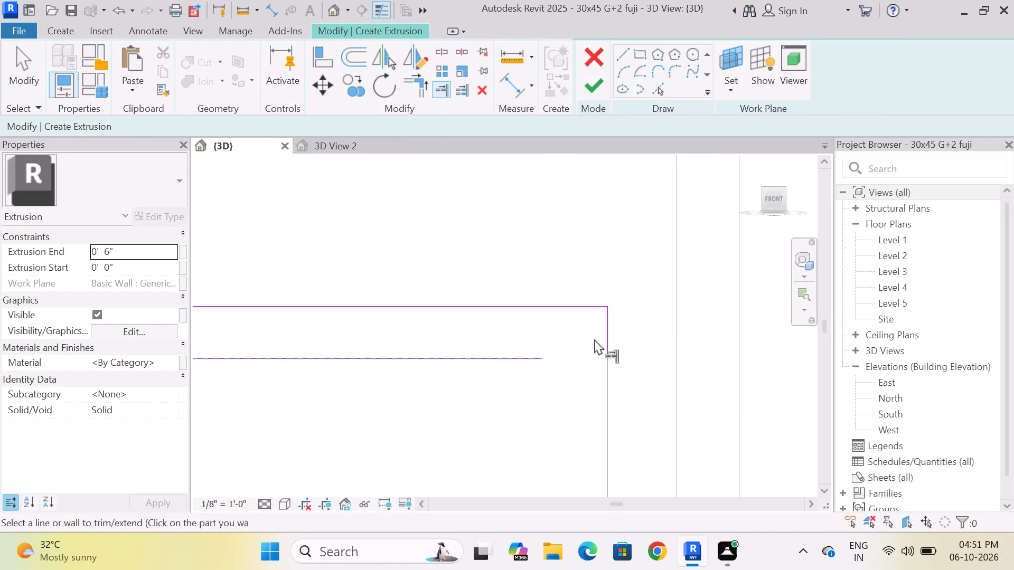
{"action": "left_click", "coordinate": [609, 335]}
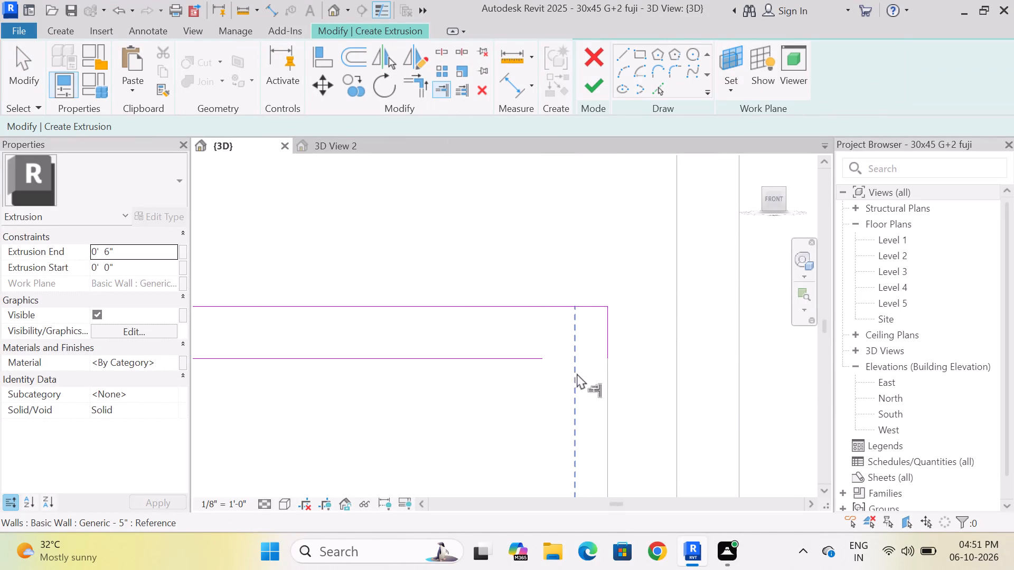
{"action": "left_click", "coordinate": [465, 90]}
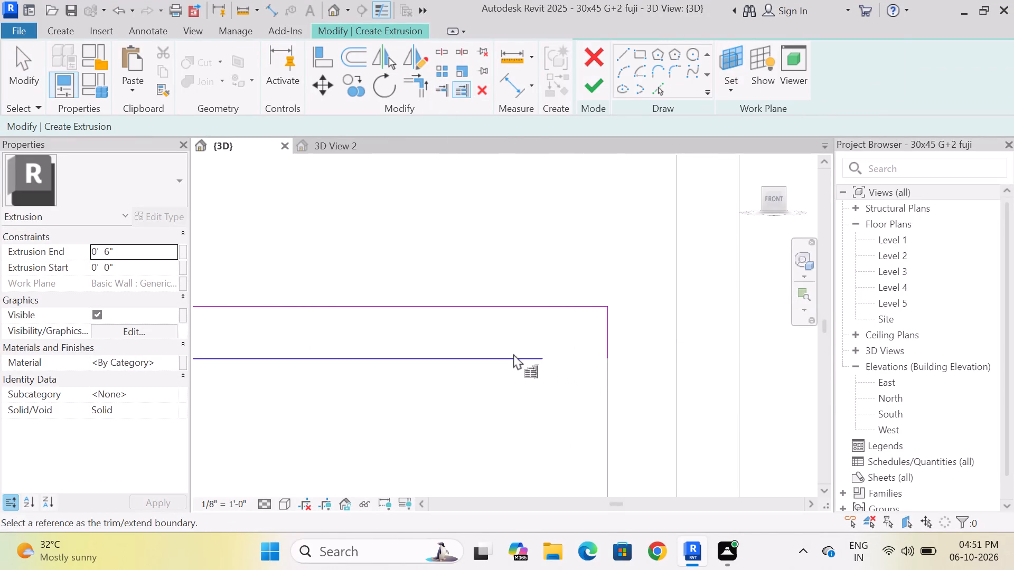
{"action": "left_click", "coordinate": [513, 354]}
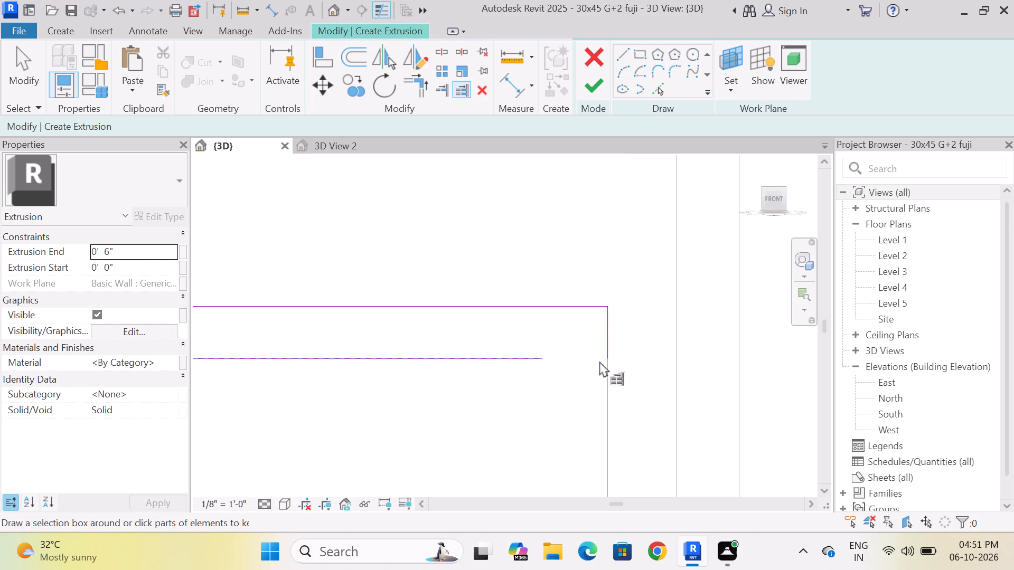
{"action": "left_click", "coordinate": [606, 327]}
{"action": "left_click", "coordinate": [606, 327]}
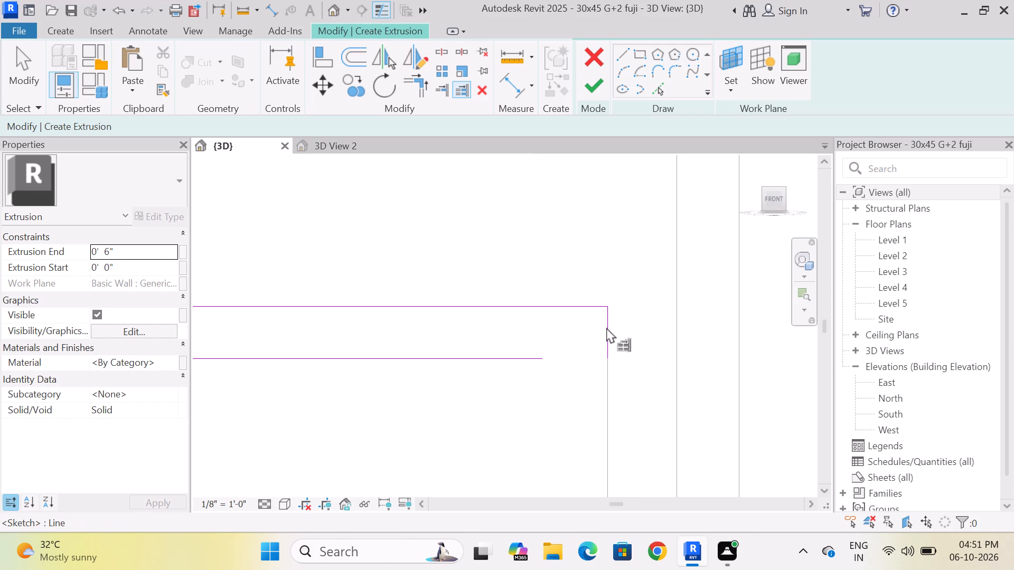
{"action": "left_click", "coordinate": [532, 355]}
{"action": "scroll", "coordinate": [551, 387], "scroll_direction": "down", "scroll_amount": 6}
{"action": "key", "text": "Escape"}
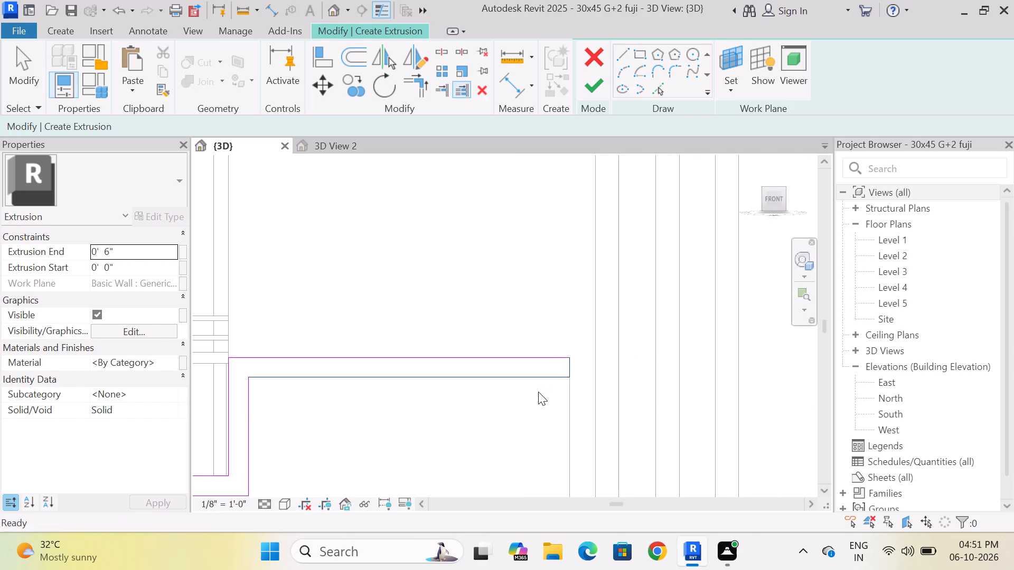
Finish the stepped band sketch as a 6" deep extrusion.
{"action": "scroll", "coordinate": [564, 357], "scroll_direction": "down", "scroll_amount": 15}
{"action": "scroll", "coordinate": [445, 396], "scroll_direction": "up", "scroll_amount": 9}
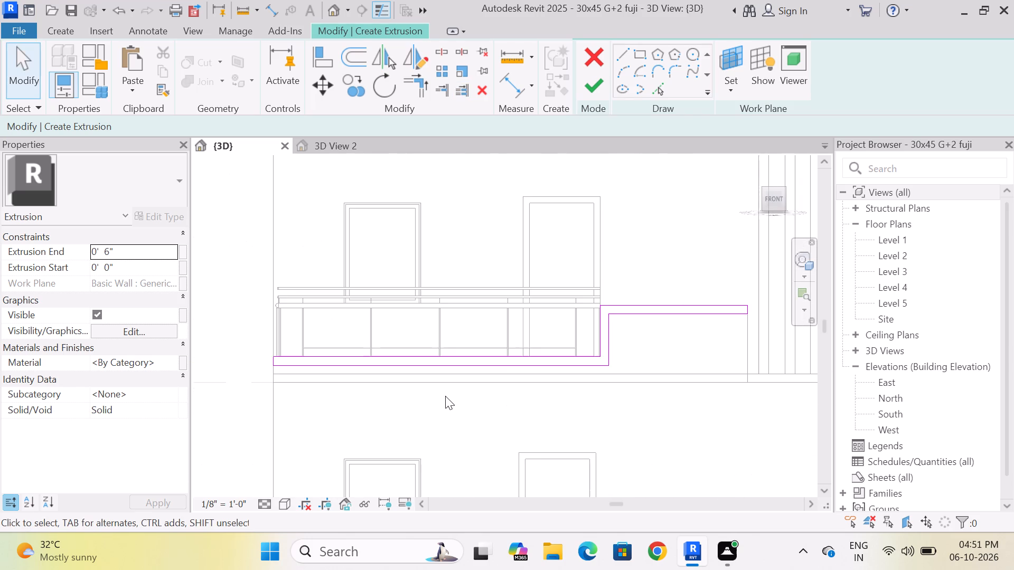
{"action": "key", "text": "Escape"}
{"action": "scroll", "coordinate": [401, 401], "scroll_direction": "down", "scroll_amount": 7}
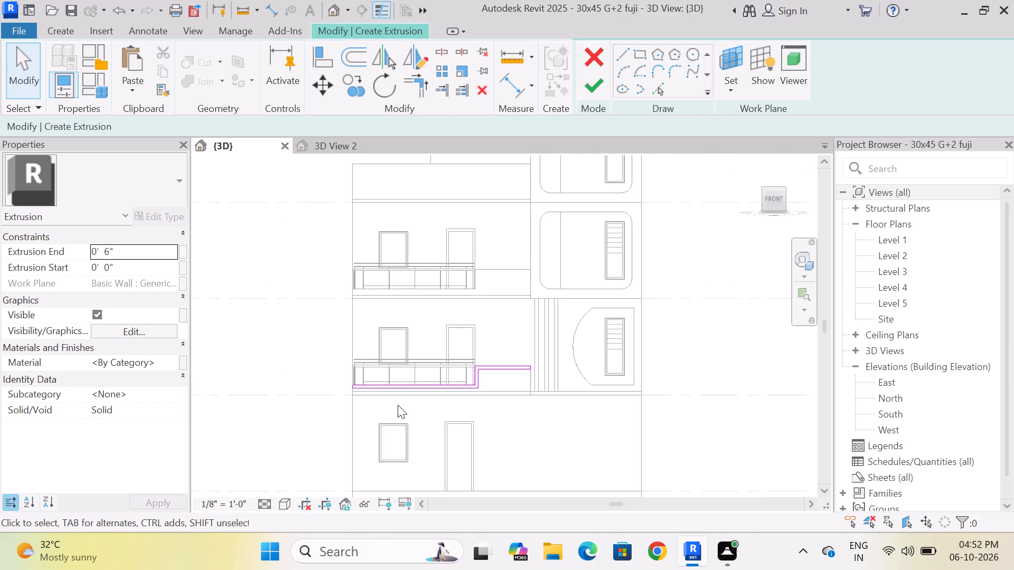
{"action": "scroll", "coordinate": [398, 405], "scroll_direction": "up", "scroll_amount": 2}
{"action": "scroll", "coordinate": [412, 426], "scroll_direction": "down", "scroll_amount": 3}
{"action": "left_click", "coordinate": [593, 86]}
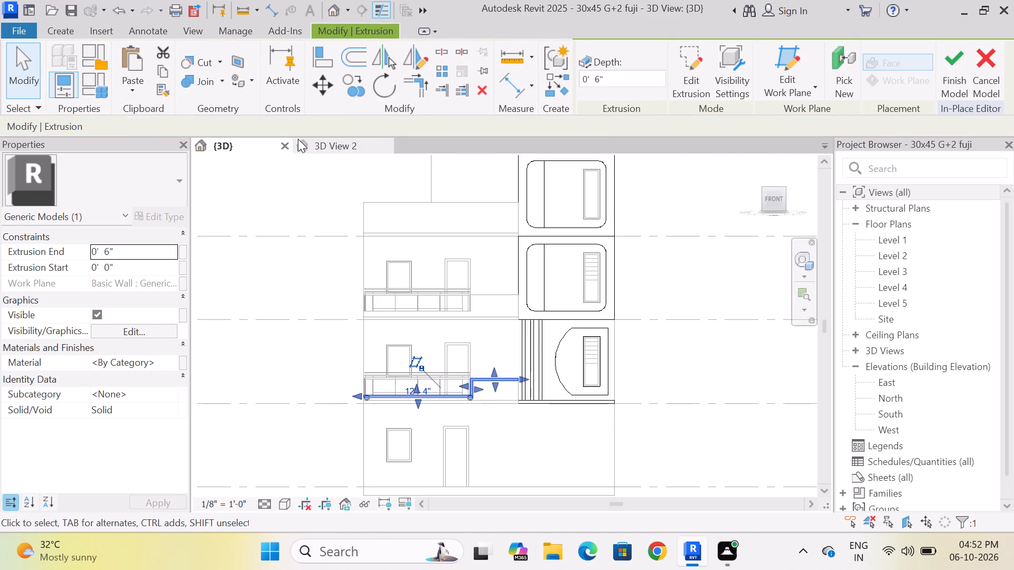
Copy the stepped band extrusion and paste it aligned to Level 2 for the upper balcony.
{"action": "left_click", "coordinate": [161, 75]}
{"action": "left_click", "coordinate": [128, 88]}
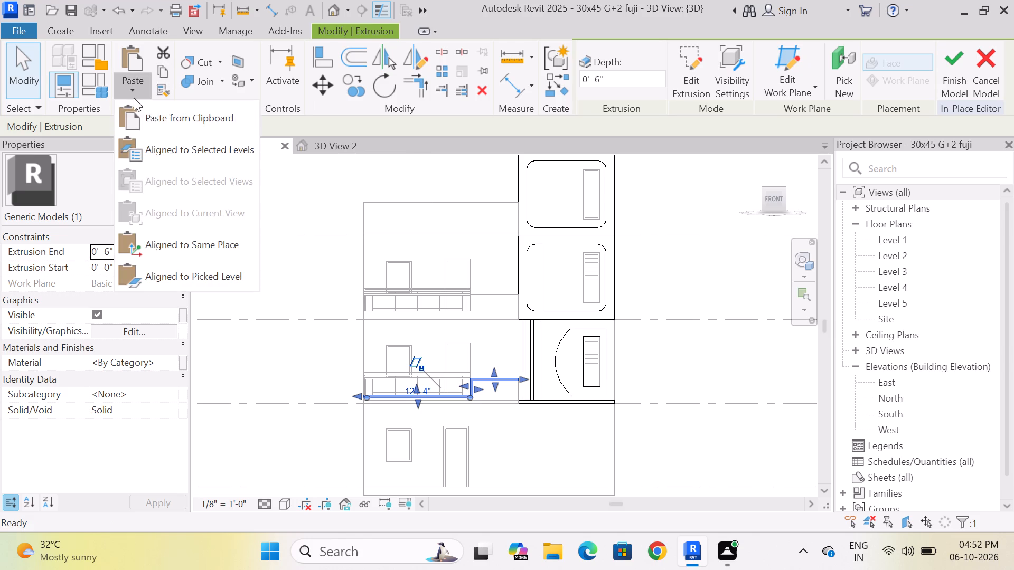
{"action": "left_click", "coordinate": [160, 147]}
{"action": "left_click", "coordinate": [211, 195]}
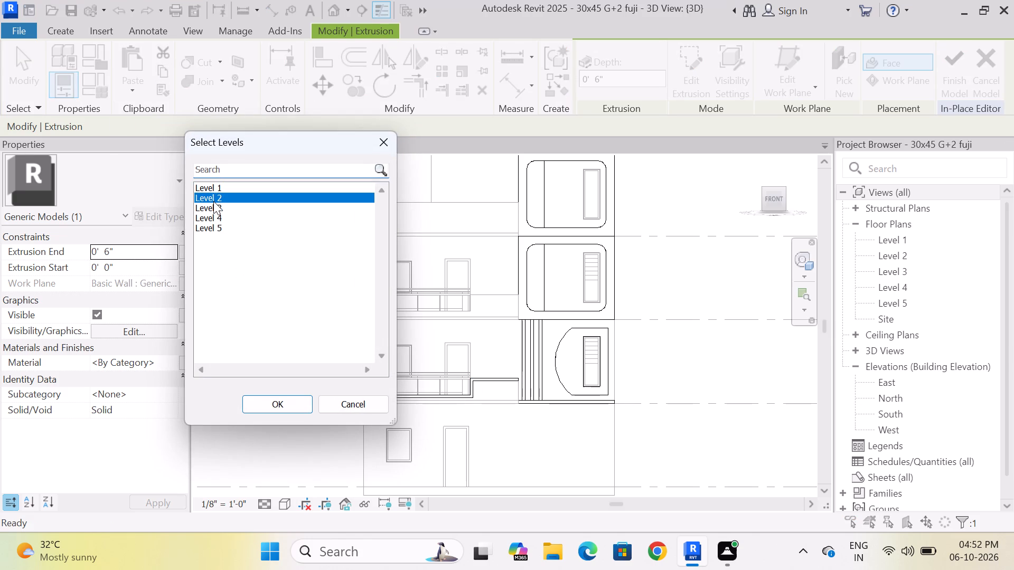
{"action": "left_click", "coordinate": [276, 408]}
{"action": "key", "text": "Escape"}
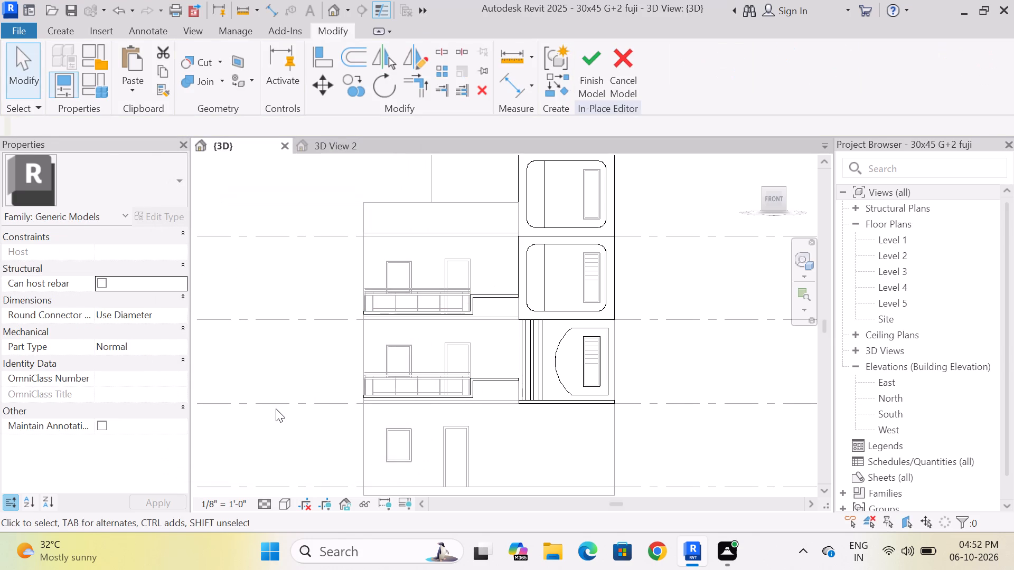
Examine the reference facade in 3D View 2 and compare its balcony bands and top parapet with the model.
{"action": "scroll", "coordinate": [391, 352], "scroll_direction": "down", "scroll_amount": 3}
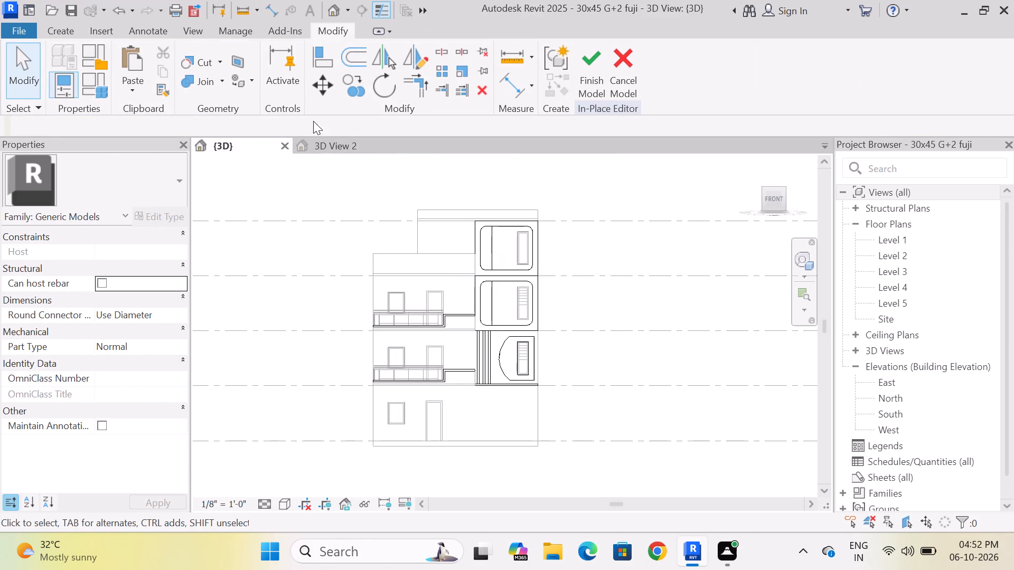
{"action": "scroll", "coordinate": [238, 144], "scroll_direction": "up", "scroll_amount": 2}
{"action": "left_click", "coordinate": [332, 143]}
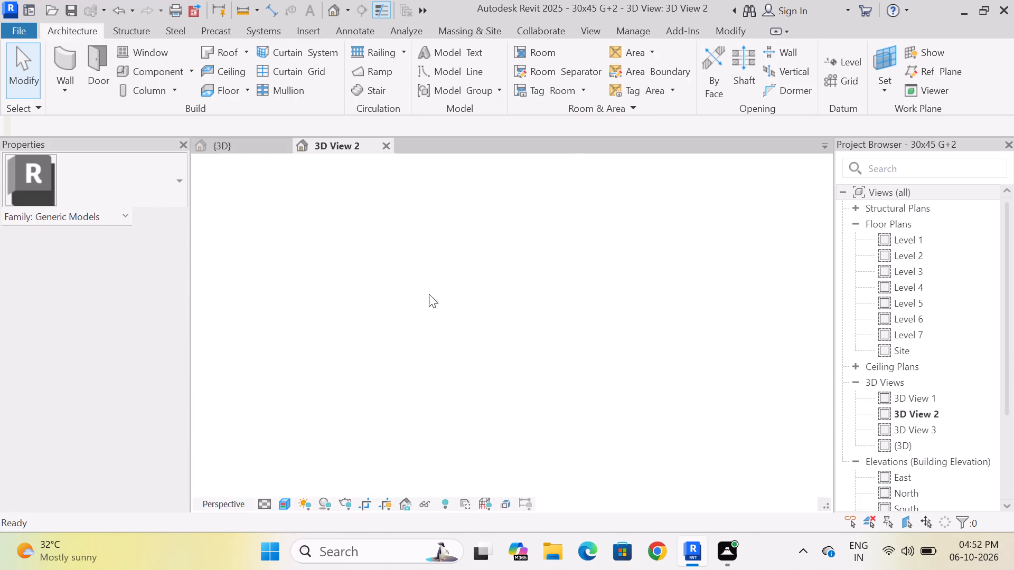
{"action": "scroll", "coordinate": [498, 337], "scroll_direction": "down", "scroll_amount": 2}
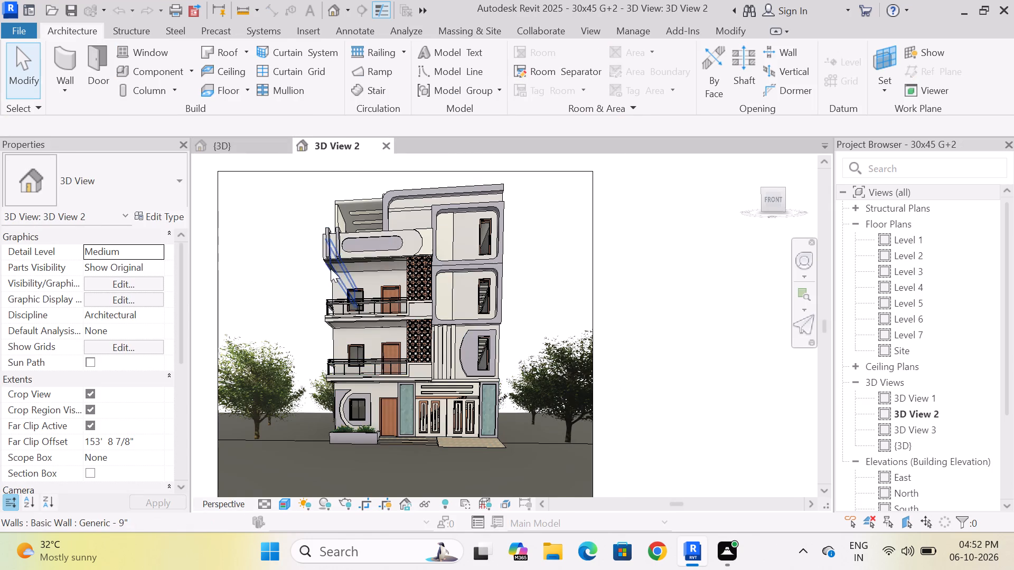
{"action": "scroll", "coordinate": [336, 241], "scroll_direction": "up", "scroll_amount": 3}
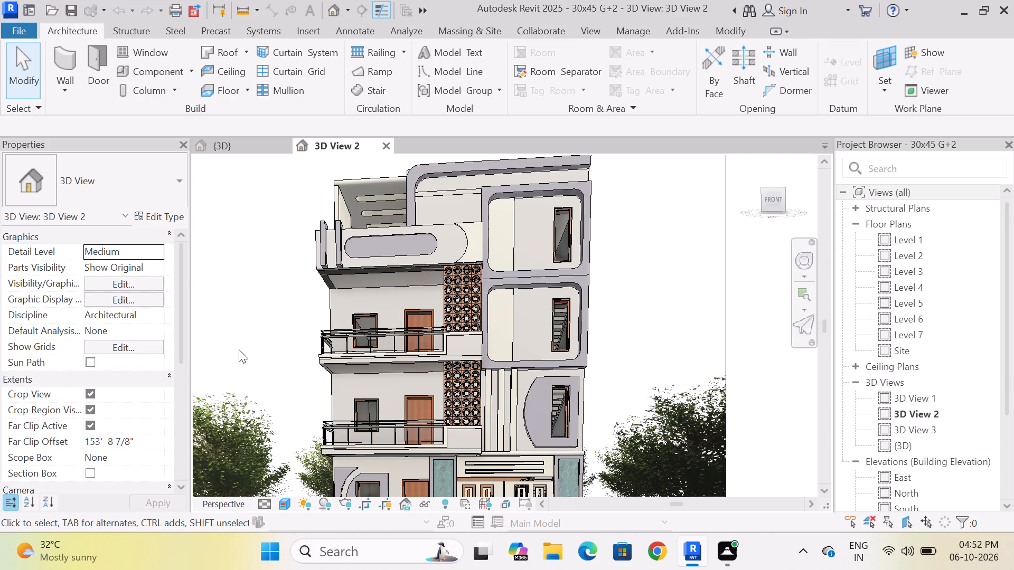
{"action": "left_click", "coordinate": [237, 136]}
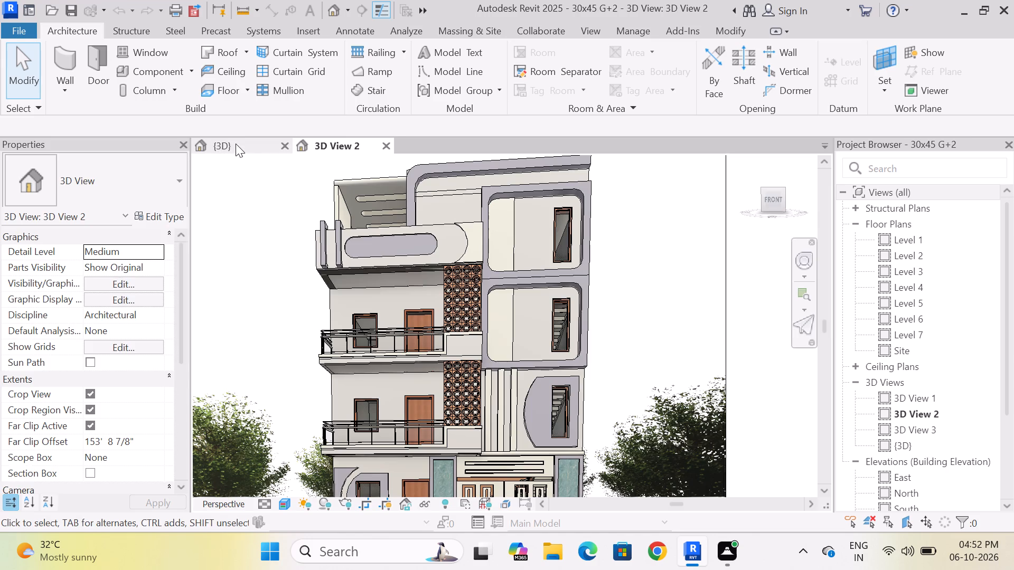
{"action": "left_click", "coordinate": [236, 144]}
{"action": "scroll", "coordinate": [409, 272], "scroll_direction": "up", "scroll_amount": 7}
{"action": "scroll", "coordinate": [370, 299], "scroll_direction": "down", "scroll_amount": 3}
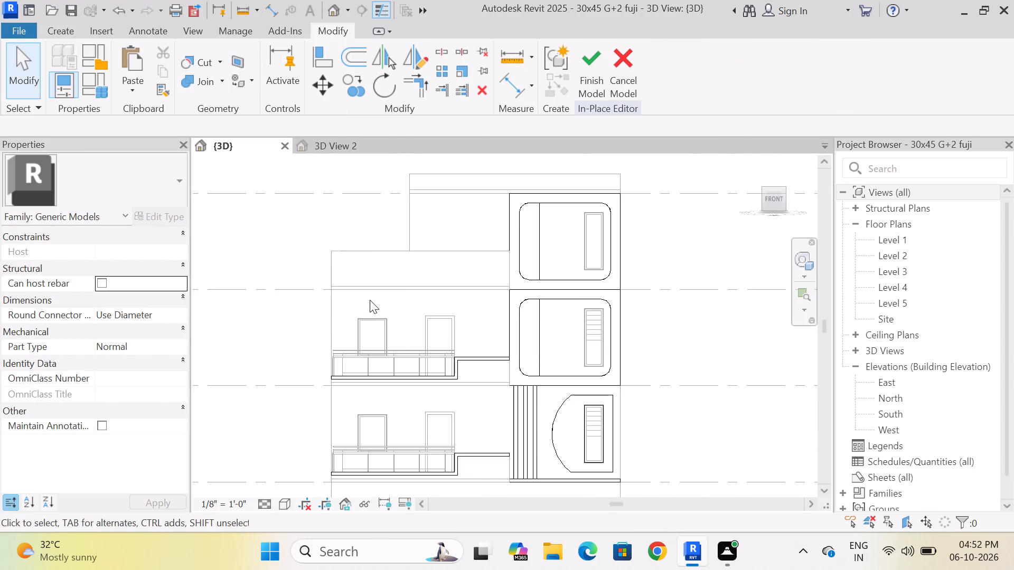
Start a new in-place extrusion and pick the front face of the top parapet's 5" wall as its work plane.
{"action": "scroll", "coordinate": [484, 250], "scroll_direction": "up", "scroll_amount": 3}
{"action": "left_click", "coordinate": [53, 31]}
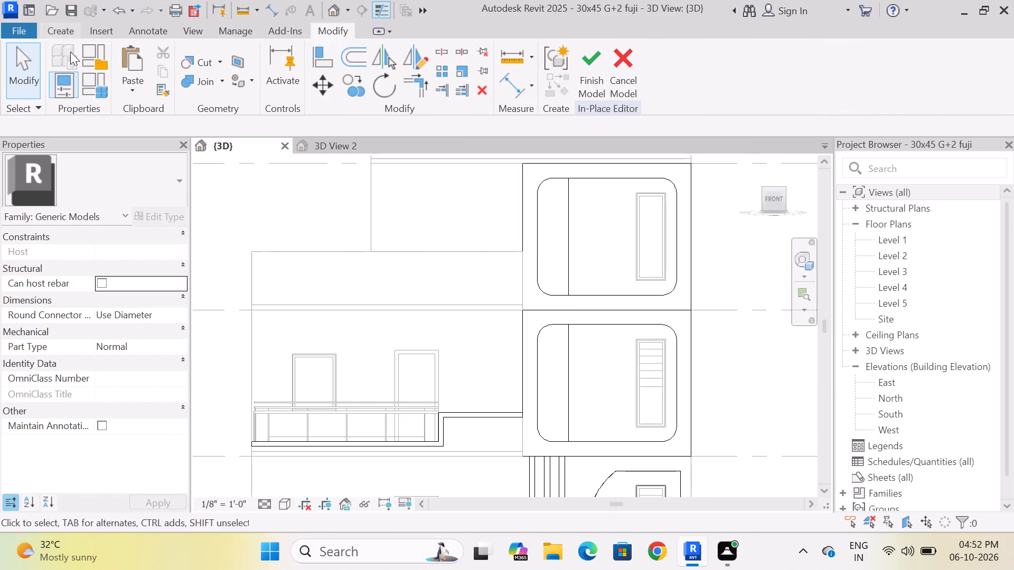
{"action": "left_click", "coordinate": [135, 71]}
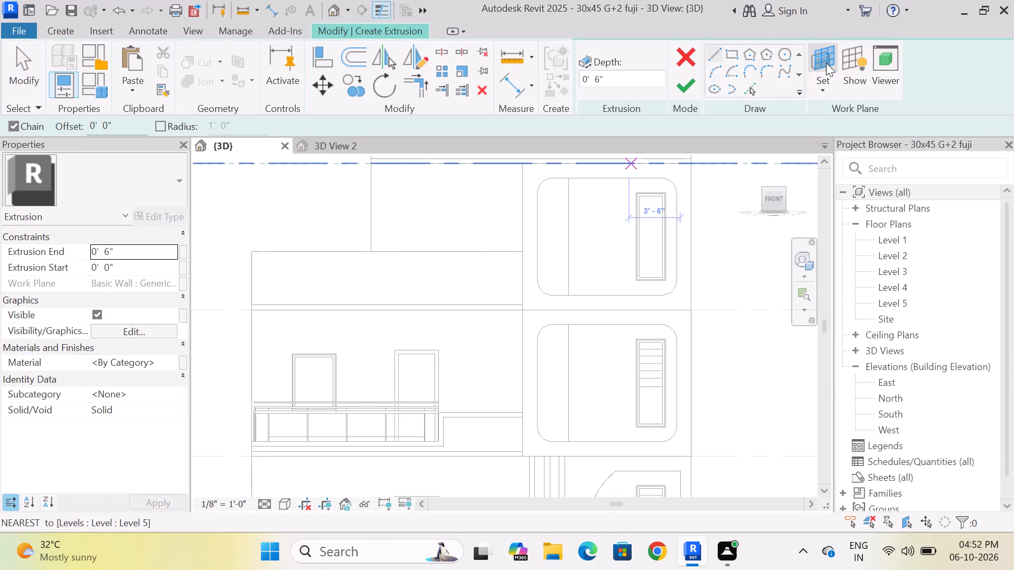
{"action": "left_click", "coordinate": [826, 63]}
{"action": "left_click", "coordinate": [377, 291]}
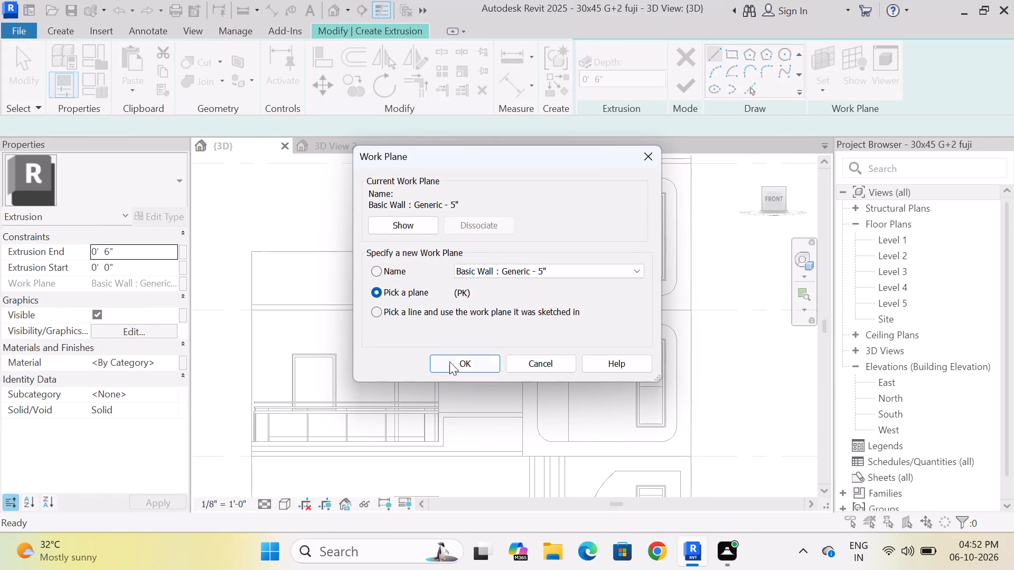
{"action": "left_click", "coordinate": [449, 362]}
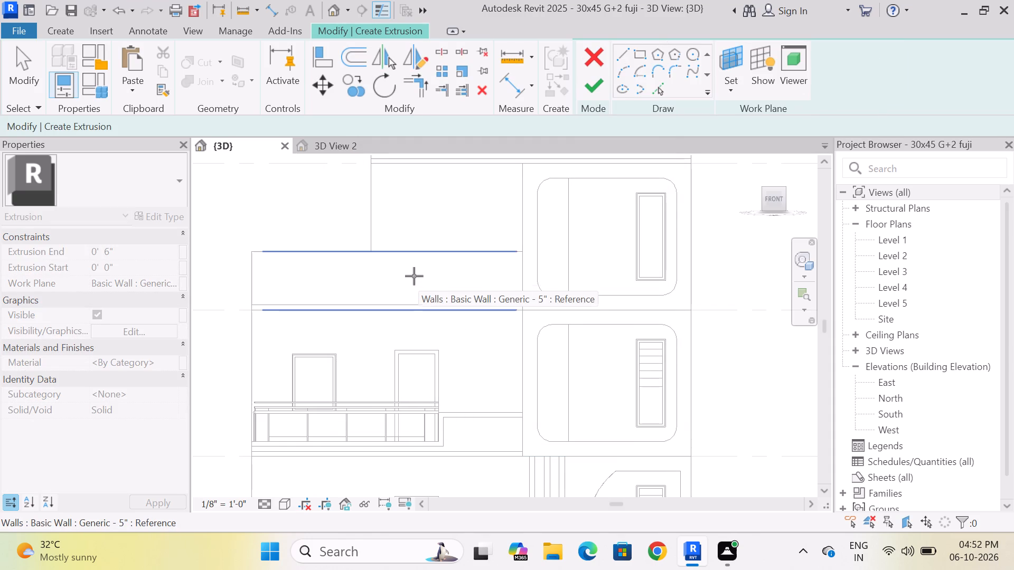
{"action": "left_click", "coordinate": [333, 148]}
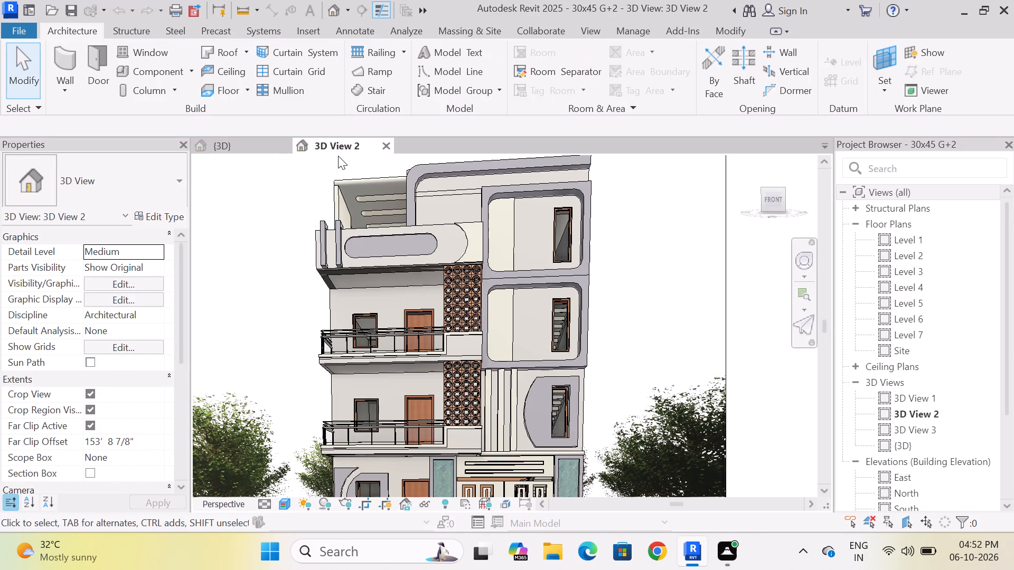
{"action": "left_click", "coordinate": [230, 148]}
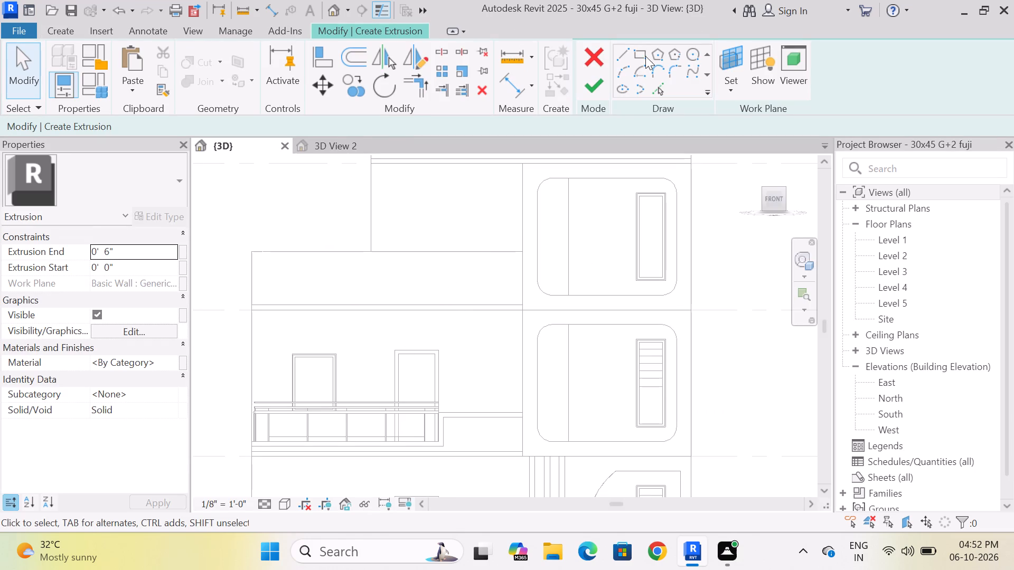
{"action": "left_click", "coordinate": [742, 62]}
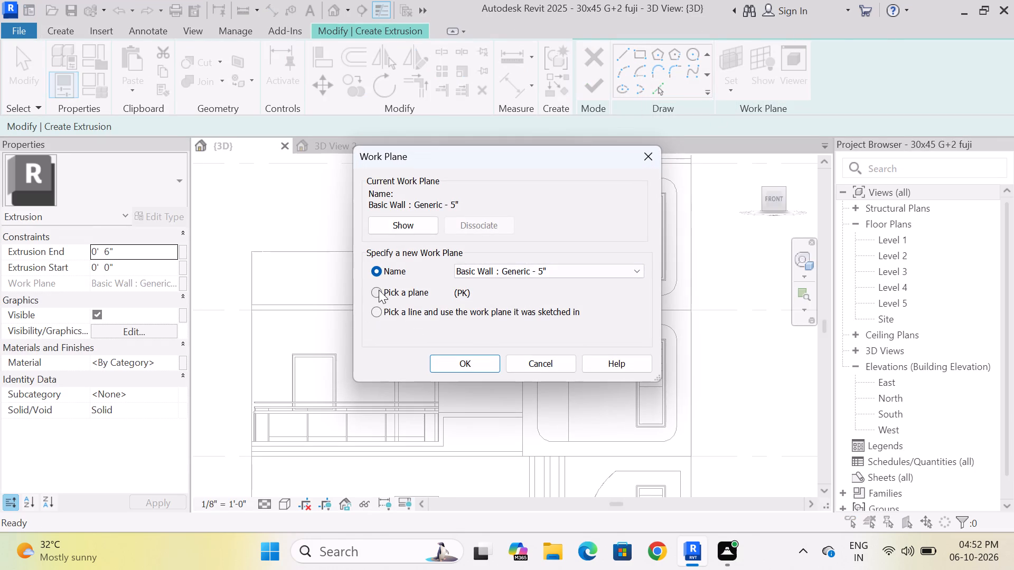
{"action": "left_click", "coordinate": [377, 291]}
{"action": "left_click", "coordinate": [461, 362]}
{"action": "left_click", "coordinate": [415, 269]}
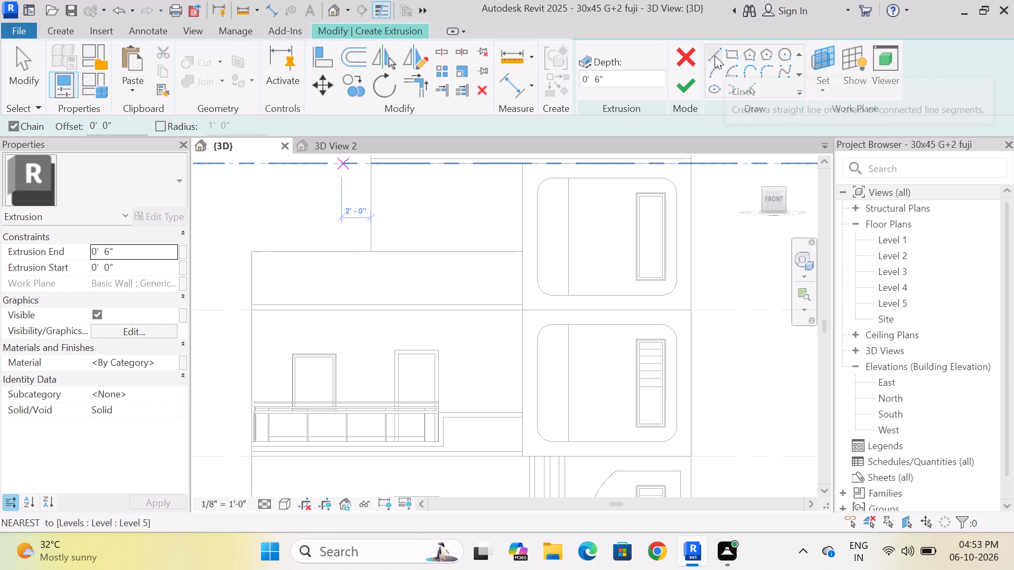
Sketch a 4'-0" vertical line at the parapet's tower end, with 2'-6" horizontal lines along its bottom and top.
{"action": "left_click", "coordinate": [714, 54]}
{"action": "scroll", "coordinate": [500, 253], "scroll_direction": "up", "scroll_amount": 3}
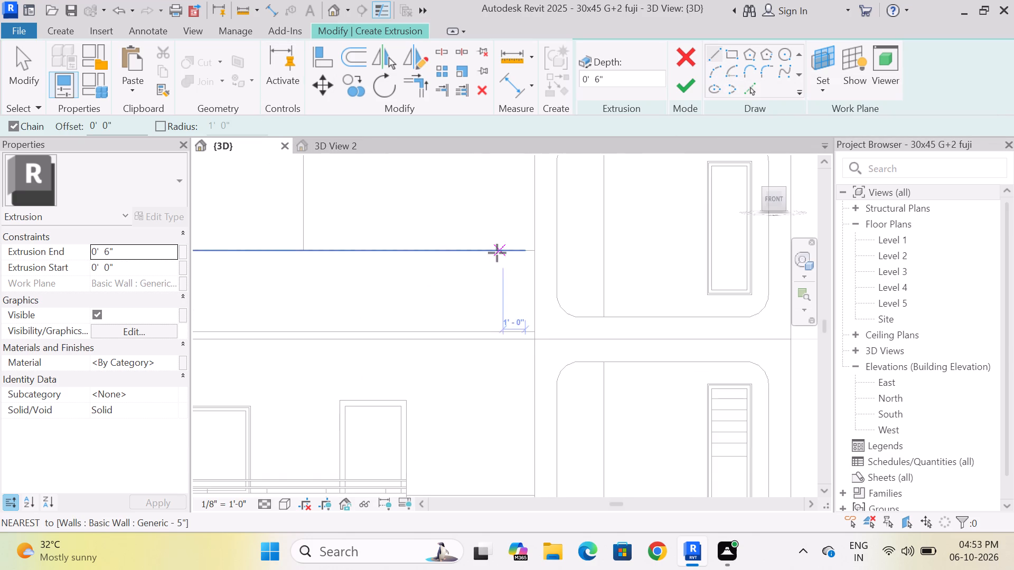
{"action": "scroll", "coordinate": [497, 253], "scroll_direction": "up", "scroll_amount": 2}
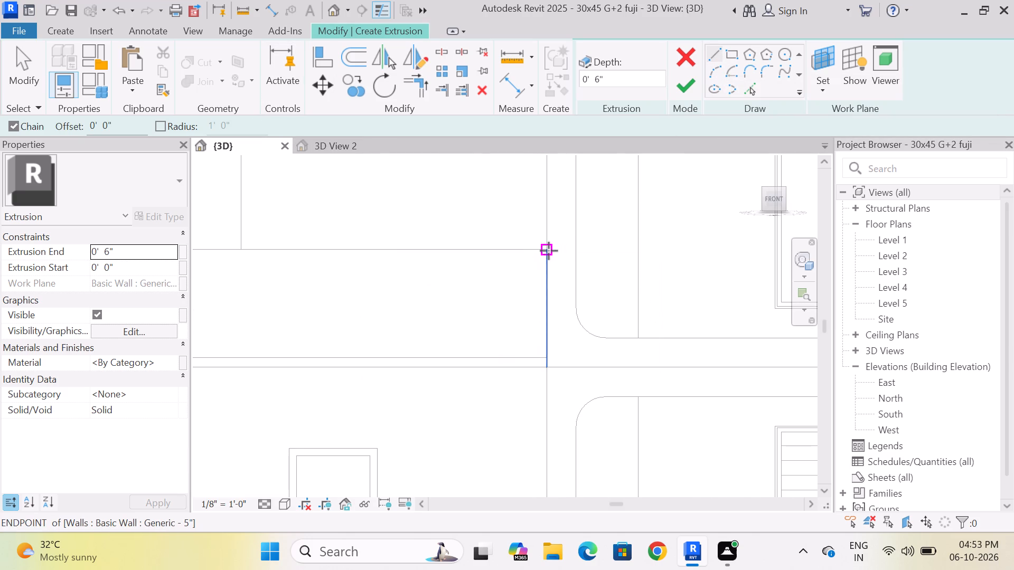
{"action": "left_click_drag", "start_coordinate": [548, 250], "coordinate": [548, 254]}
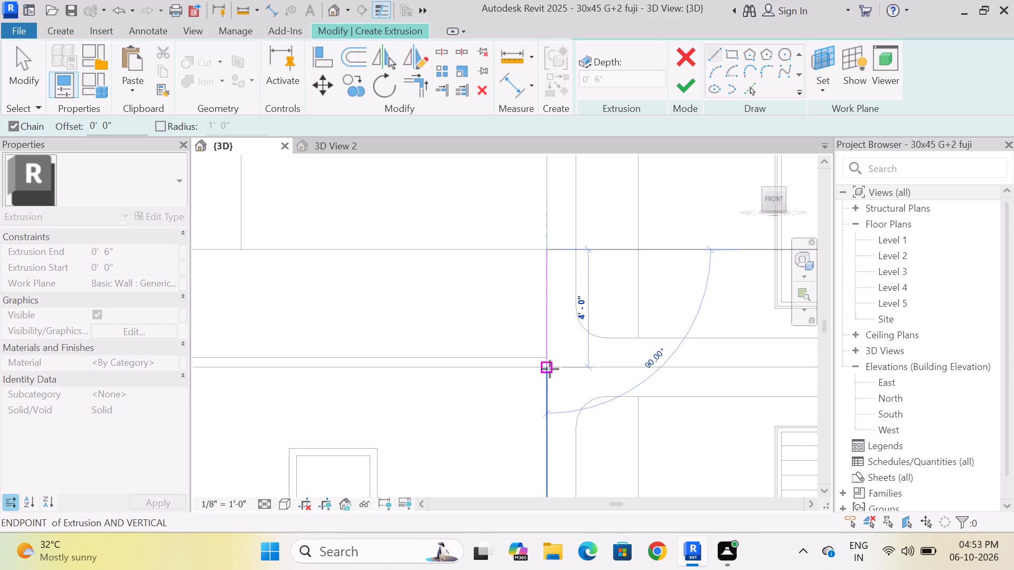
{"action": "left_click", "coordinate": [550, 367]}
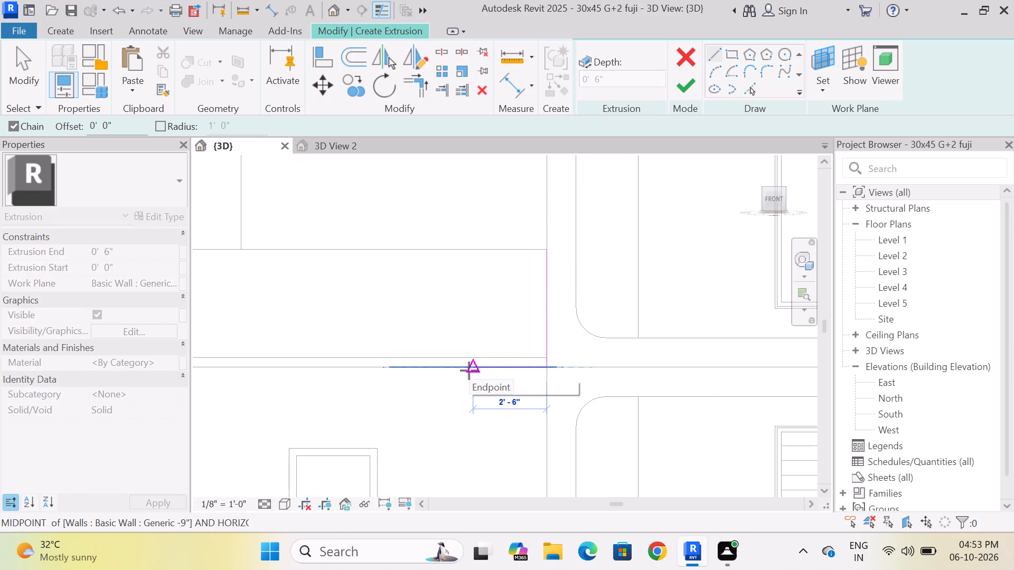
{"action": "left_click", "coordinate": [469, 370]}
{"action": "key", "text": "Escape"}
{"action": "left_click", "coordinate": [543, 250]}
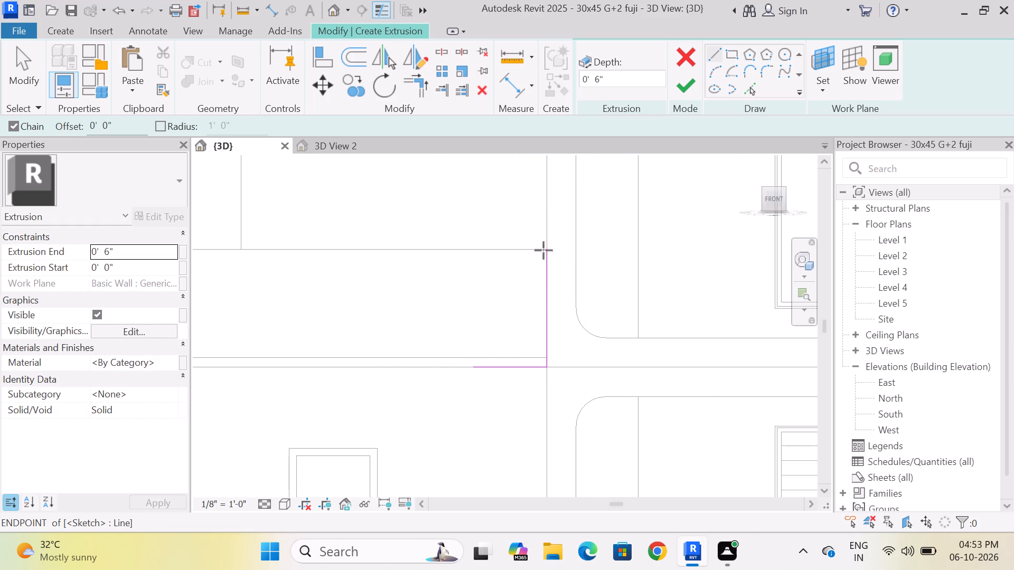
{"action": "left_click", "coordinate": [472, 249]}
{"action": "key", "text": "Escape"}
{"action": "key", "text": "Escape"}
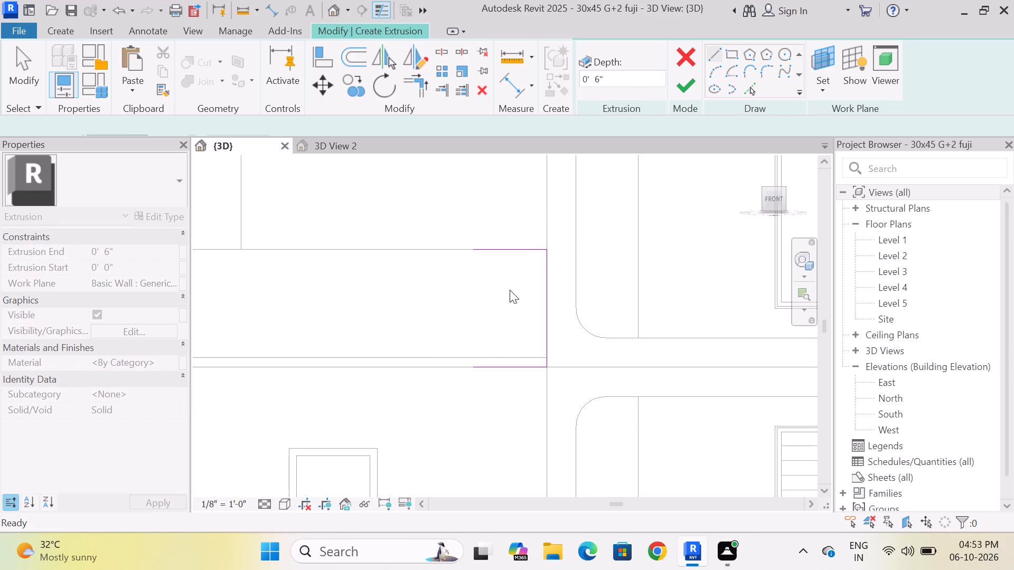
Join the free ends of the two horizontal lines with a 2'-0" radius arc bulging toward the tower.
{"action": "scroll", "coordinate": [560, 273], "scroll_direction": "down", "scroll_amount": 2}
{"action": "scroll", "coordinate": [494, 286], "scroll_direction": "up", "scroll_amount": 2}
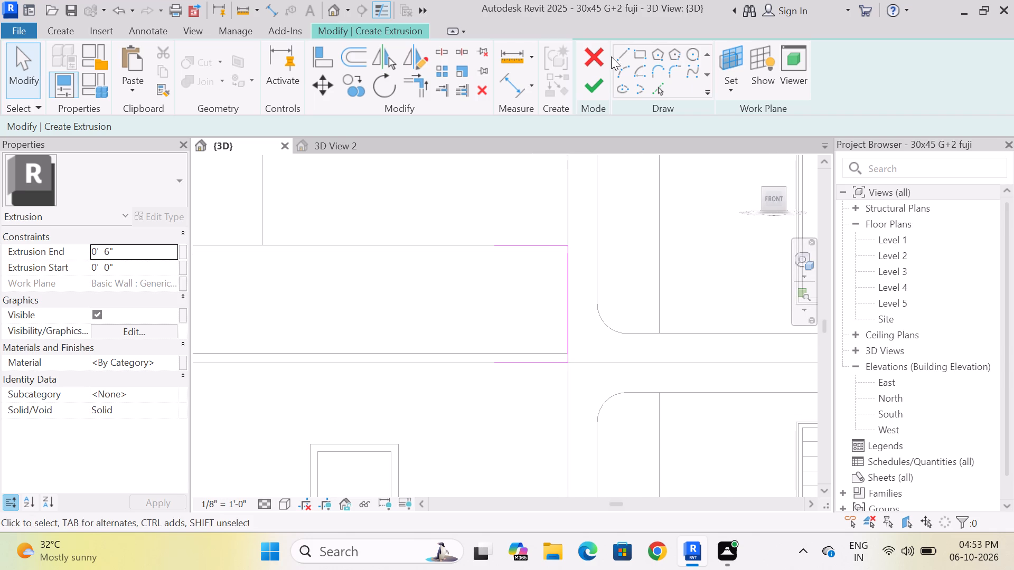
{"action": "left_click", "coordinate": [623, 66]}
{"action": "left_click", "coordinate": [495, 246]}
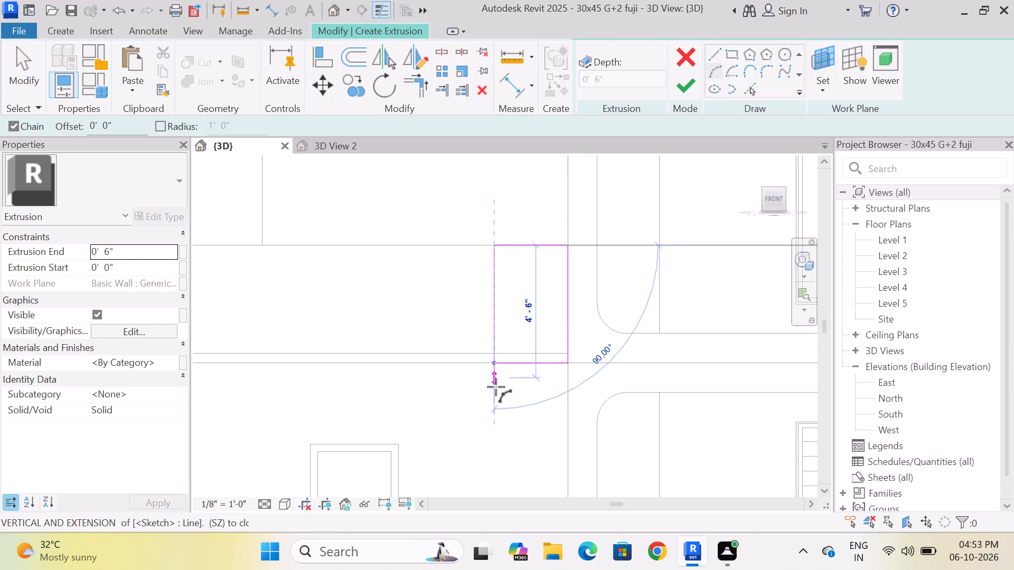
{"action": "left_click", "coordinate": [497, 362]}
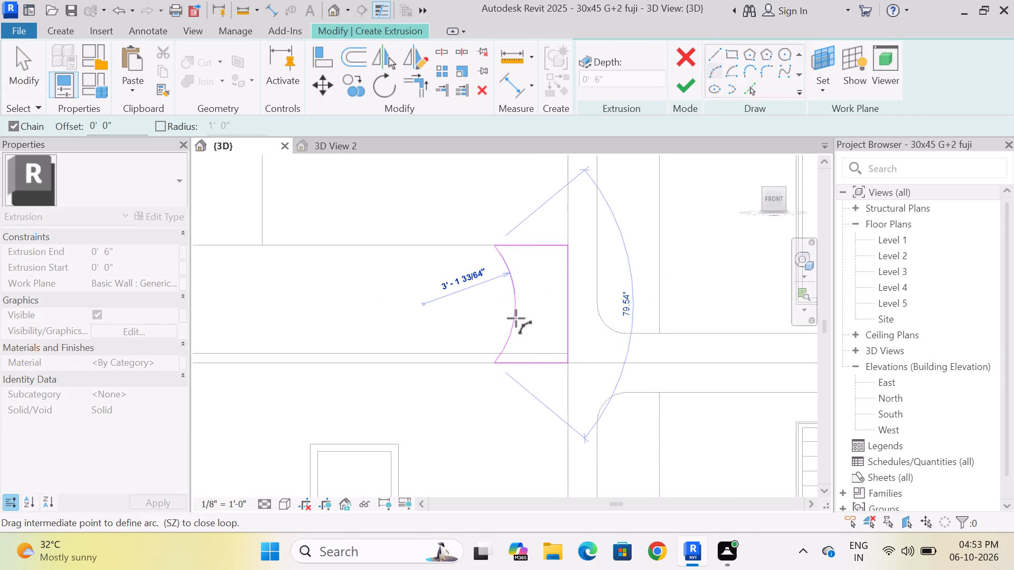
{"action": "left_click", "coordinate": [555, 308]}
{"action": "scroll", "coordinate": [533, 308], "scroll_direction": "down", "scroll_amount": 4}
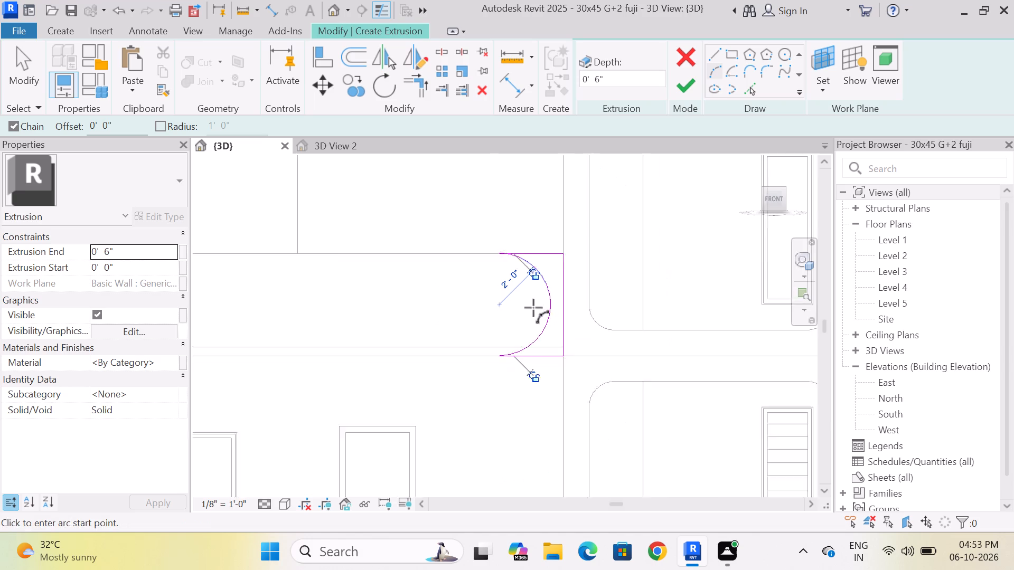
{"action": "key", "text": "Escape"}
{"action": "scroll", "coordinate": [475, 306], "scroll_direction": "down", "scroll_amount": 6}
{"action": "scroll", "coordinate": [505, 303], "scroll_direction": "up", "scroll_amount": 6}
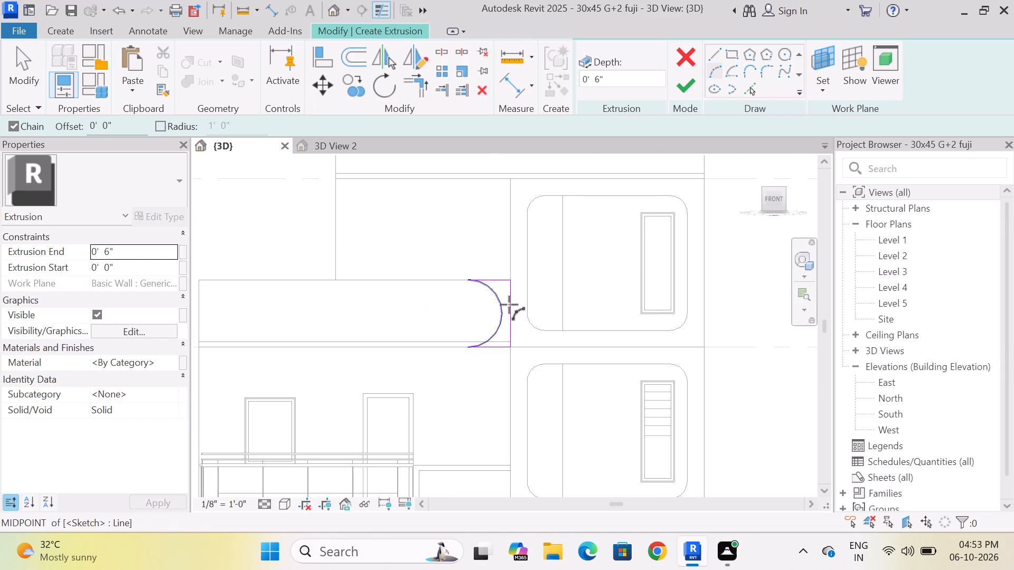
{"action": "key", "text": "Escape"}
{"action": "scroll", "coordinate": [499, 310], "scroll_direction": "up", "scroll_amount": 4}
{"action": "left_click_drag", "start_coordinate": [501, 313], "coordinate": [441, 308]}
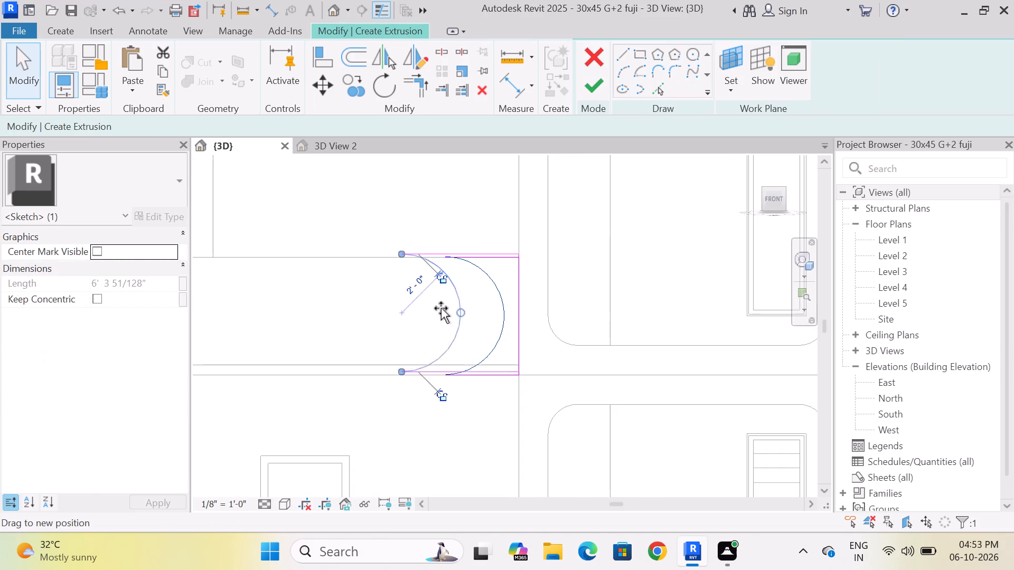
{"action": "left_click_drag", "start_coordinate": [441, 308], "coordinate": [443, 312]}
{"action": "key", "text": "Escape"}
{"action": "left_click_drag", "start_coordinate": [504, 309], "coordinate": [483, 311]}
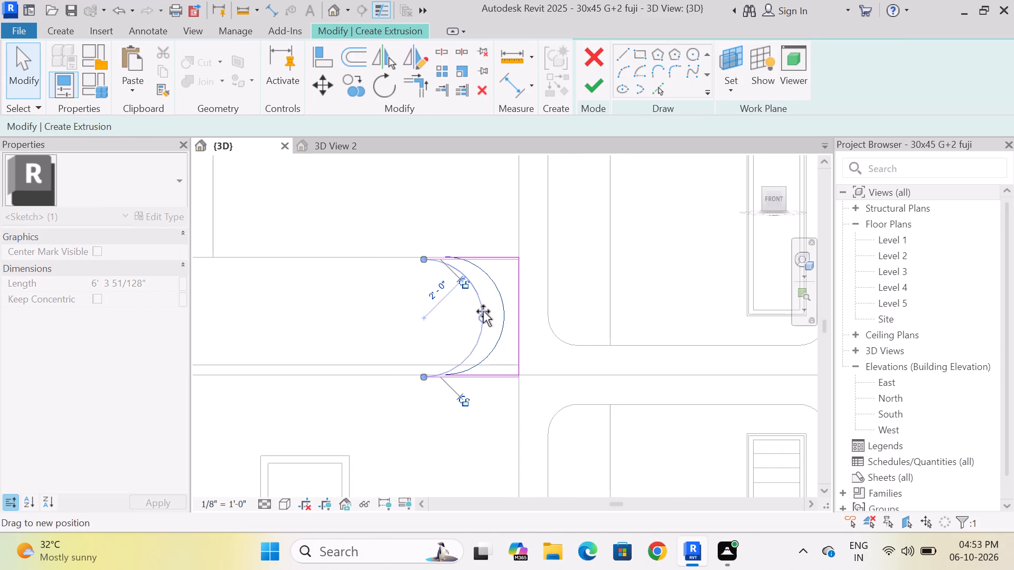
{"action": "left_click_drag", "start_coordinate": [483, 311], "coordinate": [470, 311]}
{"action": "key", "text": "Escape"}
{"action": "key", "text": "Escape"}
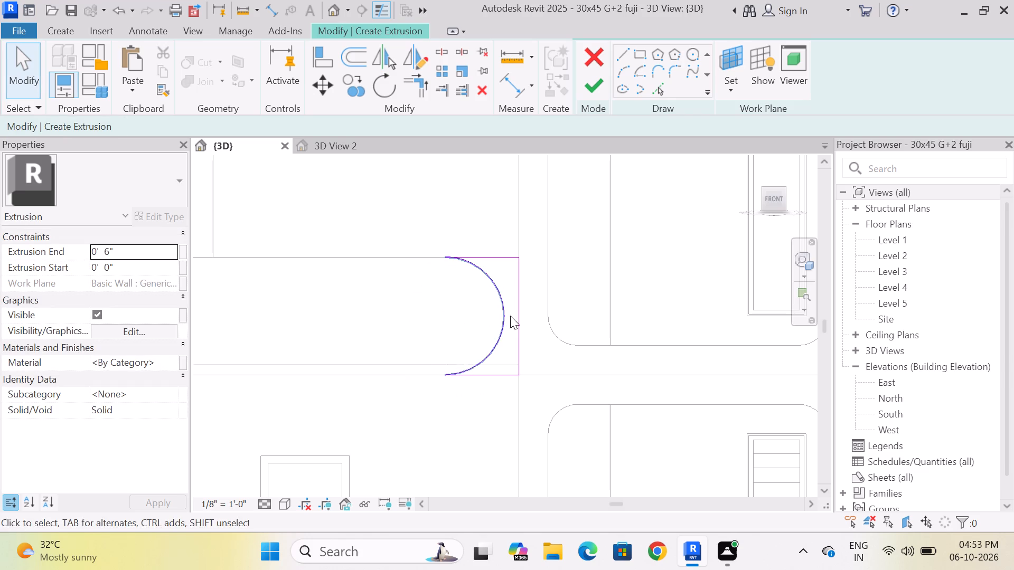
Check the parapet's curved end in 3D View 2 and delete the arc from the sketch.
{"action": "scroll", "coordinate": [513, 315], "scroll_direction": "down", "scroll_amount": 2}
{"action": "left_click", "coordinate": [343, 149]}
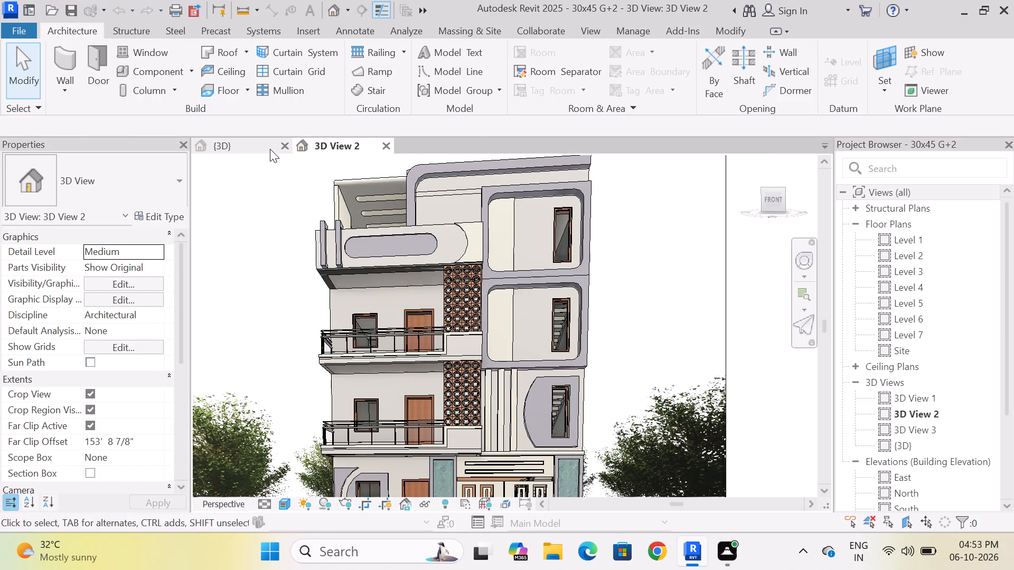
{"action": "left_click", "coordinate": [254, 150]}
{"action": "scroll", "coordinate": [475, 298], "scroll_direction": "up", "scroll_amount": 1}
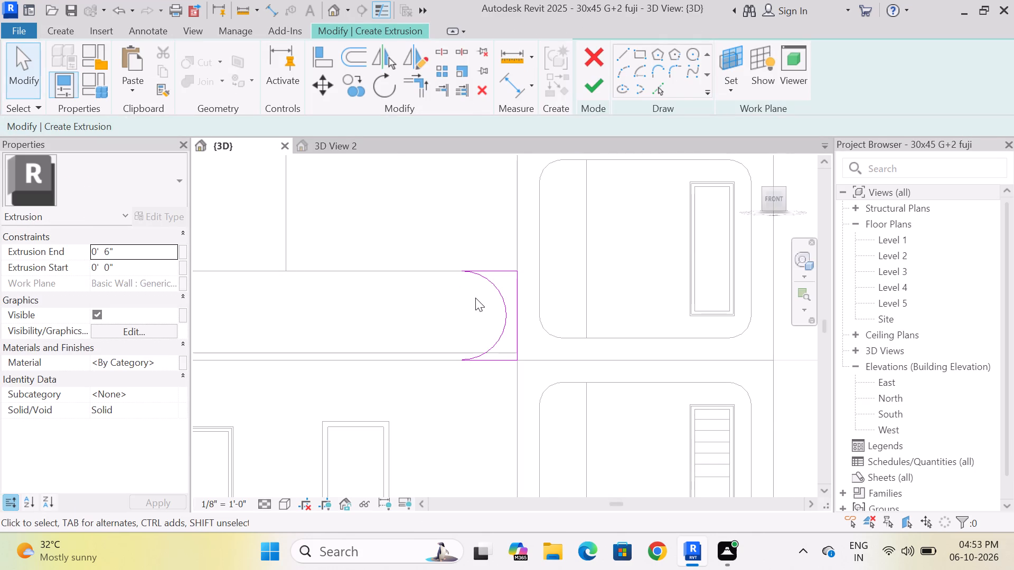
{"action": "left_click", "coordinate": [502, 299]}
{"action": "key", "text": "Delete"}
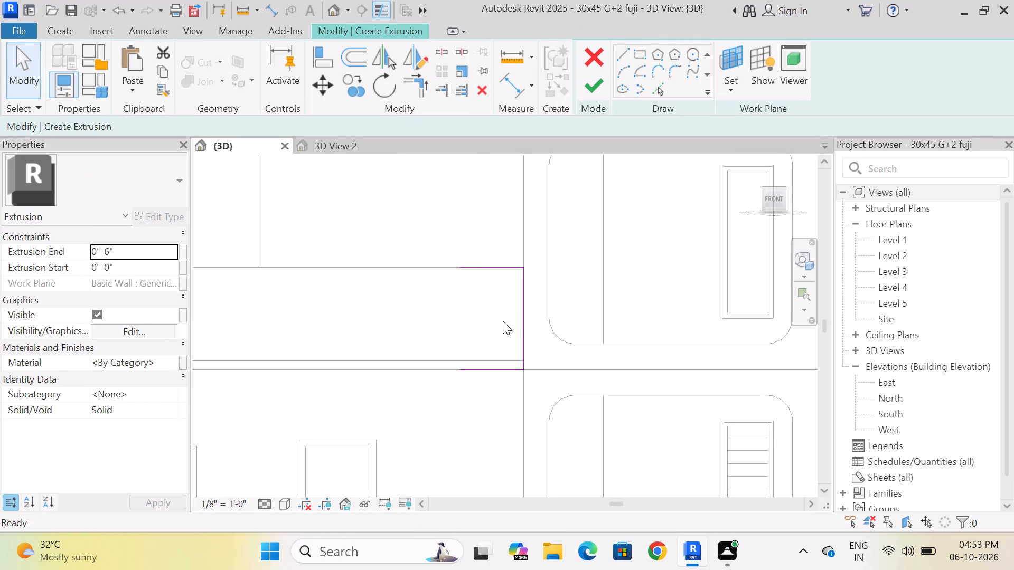
Lengthen the top and bottom horizontal sketch lines at the parapet's tower end to 3'-0" each.
{"action": "left_click", "coordinate": [484, 269]}
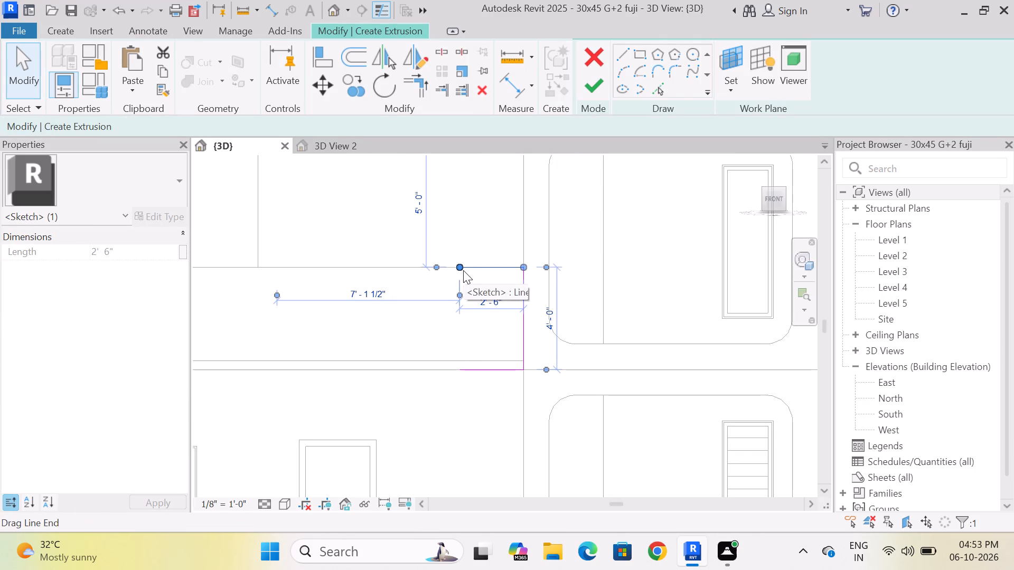
{"action": "left_click", "coordinate": [498, 300]}
{"action": "key", "text": "BackSpace"}
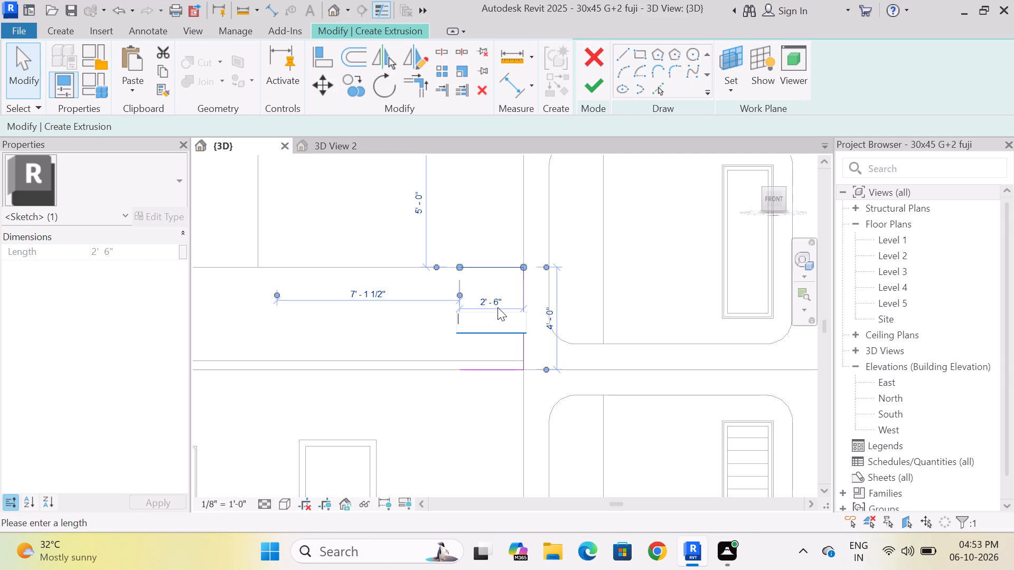
{"action": "type", "text": "3'"}
{"action": "key", "text": "Return"}
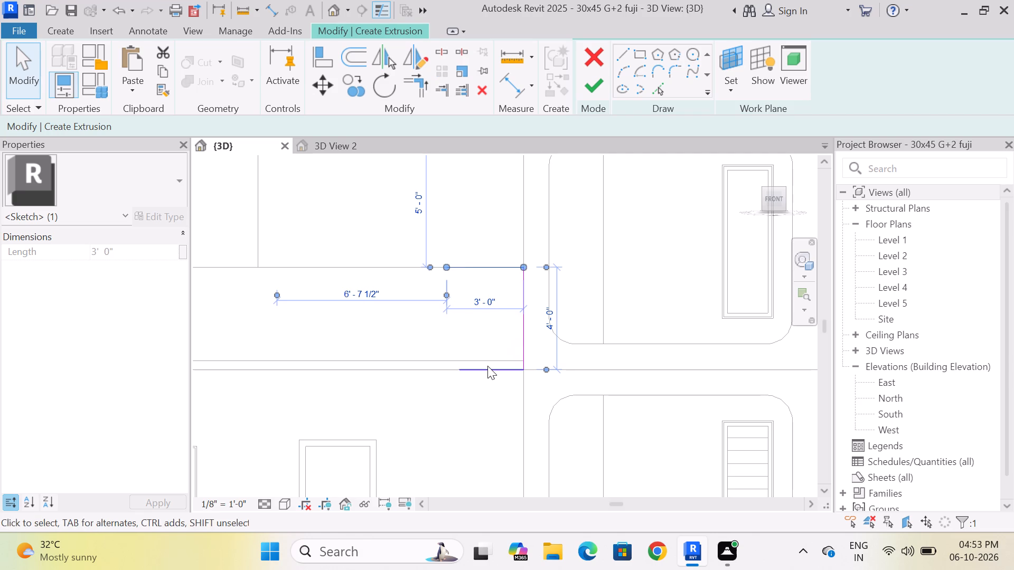
{"action": "key", "text": "Escape"}
{"action": "scroll", "coordinate": [473, 388], "scroll_direction": "up", "scroll_amount": 2}
{"action": "left_click", "coordinate": [479, 366]}
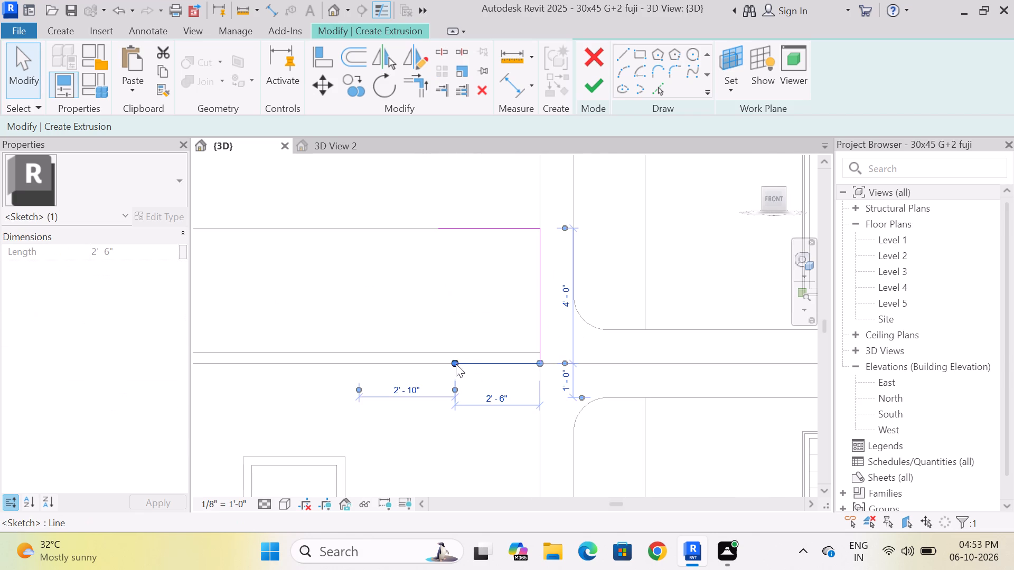
{"action": "left_click_drag", "start_coordinate": [455, 365], "coordinate": [440, 364]}
{"action": "key", "text": "Escape"}
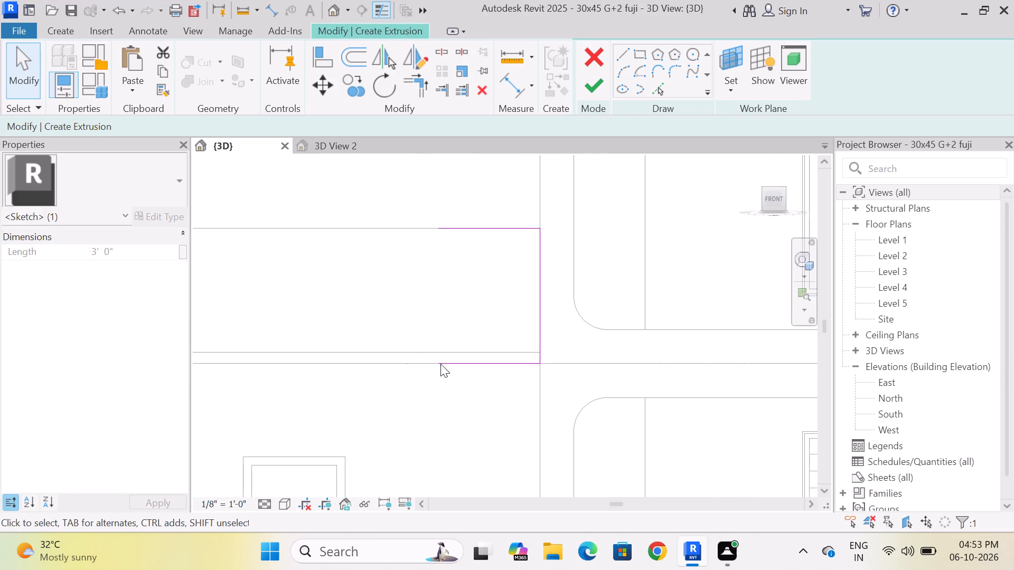
Join the free ends of the two 3'-0" lines with an arc bulging toward the tower and finish the 6" extrusion.
{"action": "left_click_drag", "start_coordinate": [621, 65], "coordinate": [621, 73]}
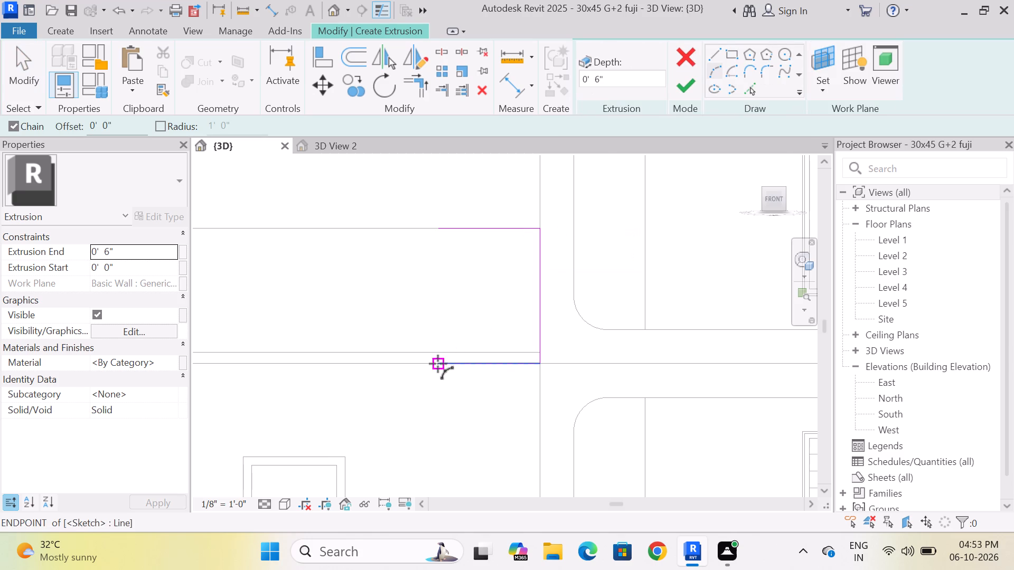
{"action": "left_click", "coordinate": [438, 364]}
{"action": "left_click", "coordinate": [440, 224]}
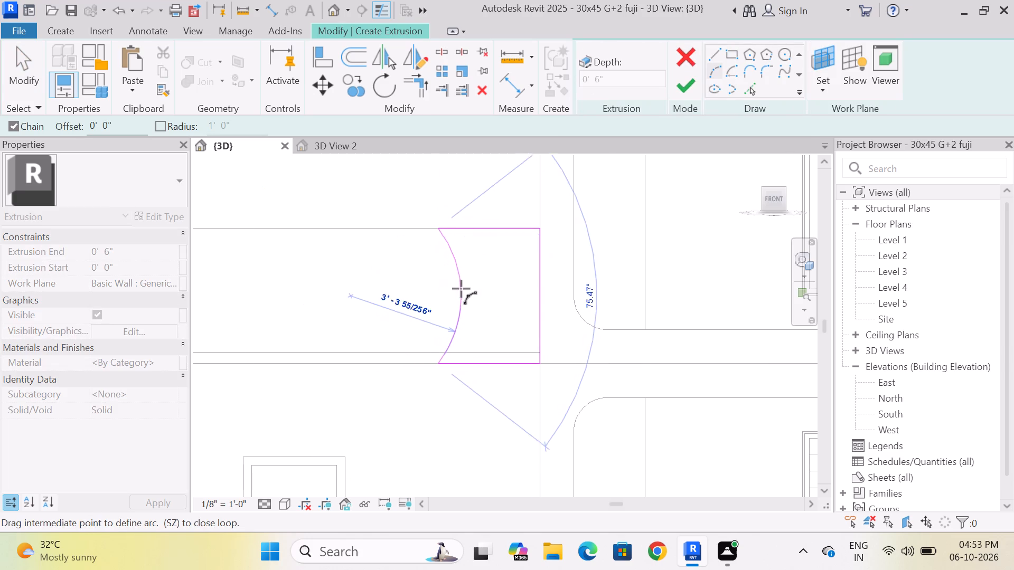
{"action": "left_click", "coordinate": [490, 290]}
{"action": "key", "text": "Escape"}
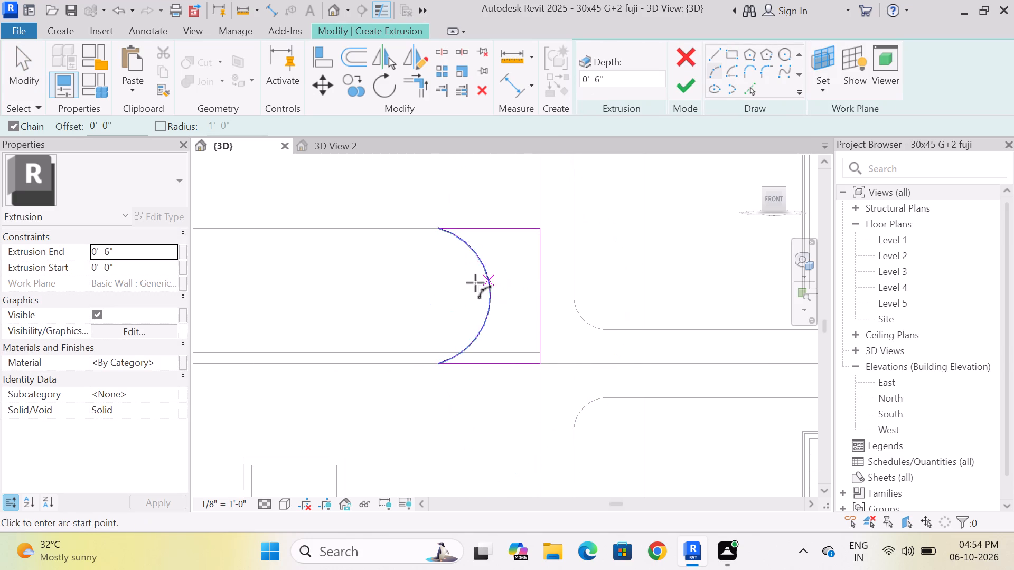
{"action": "scroll", "coordinate": [475, 284], "scroll_direction": "down", "scroll_amount": 12}
{"action": "scroll", "coordinate": [411, 309], "scroll_direction": "up", "scroll_amount": 2}
{"action": "key", "text": "Escape"}
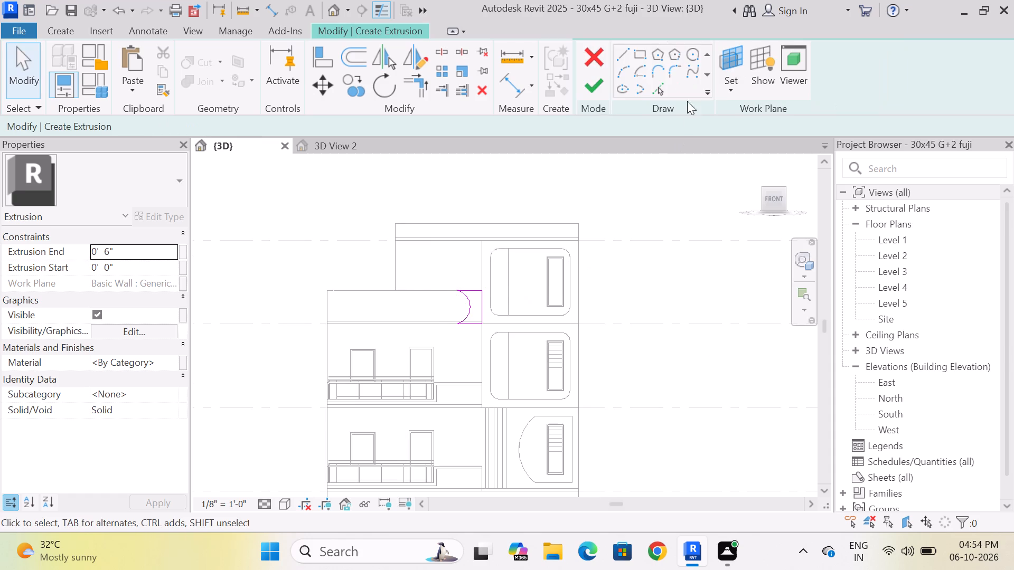
{"action": "left_click", "coordinate": [595, 91]}
{"action": "left_click", "coordinate": [635, 282]}
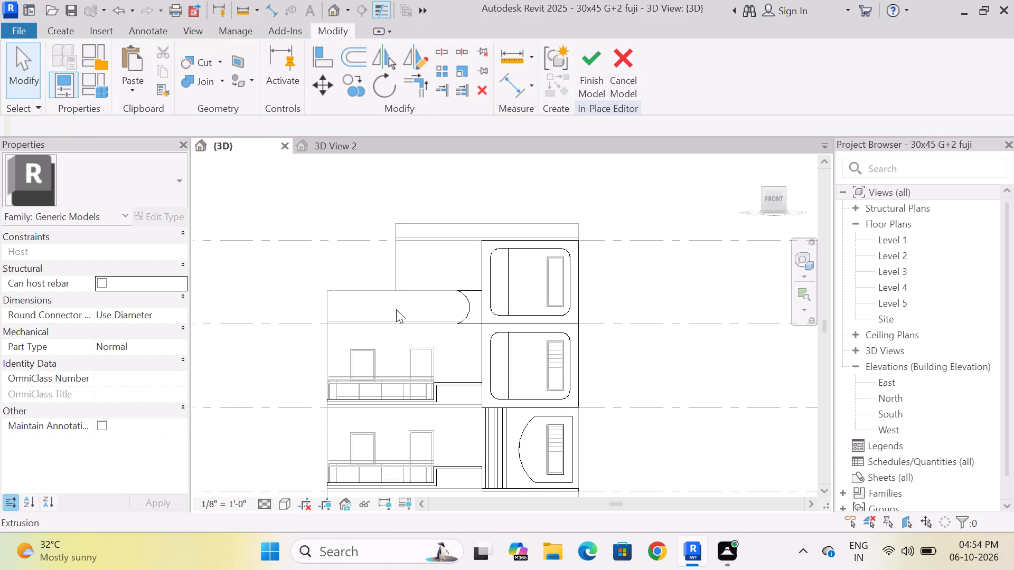
After checking the reference facade in 3D View 2, start another extrusion on the face of the 9" wall below Level 5.
{"action": "scroll", "coordinate": [384, 310], "scroll_direction": "up", "scroll_amount": 2}
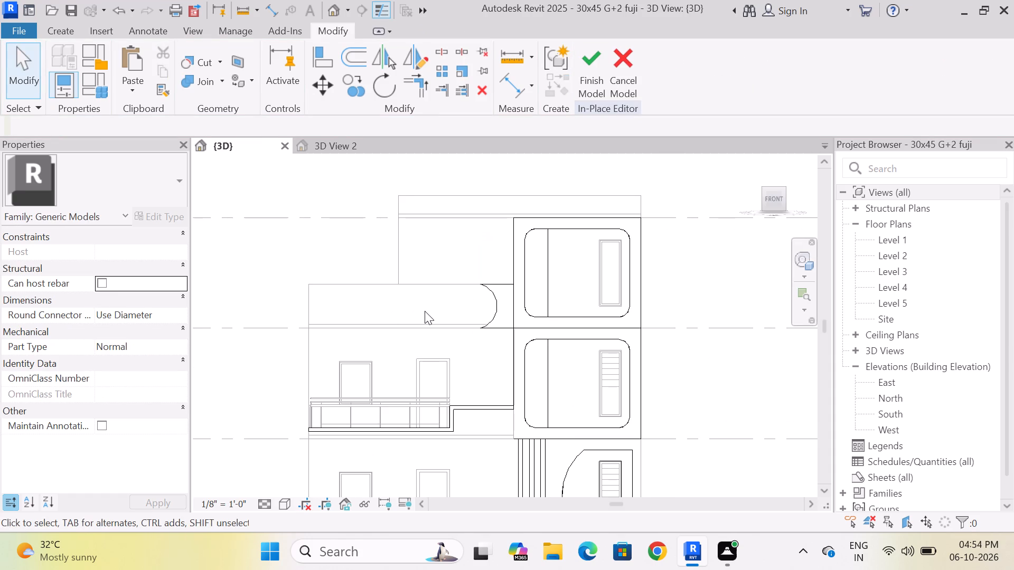
{"action": "left_click", "coordinate": [332, 144]}
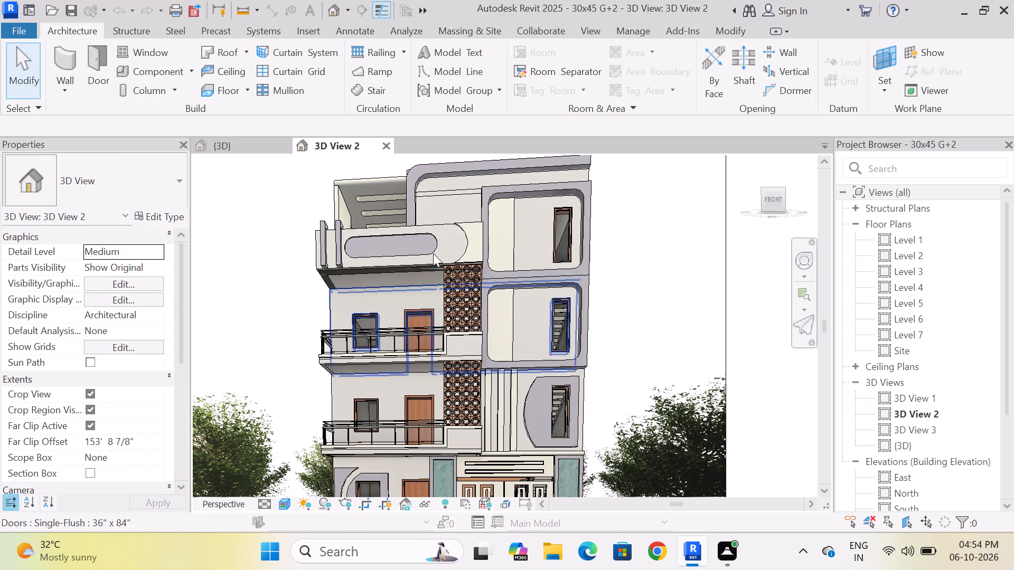
{"action": "left_click", "coordinate": [231, 144]}
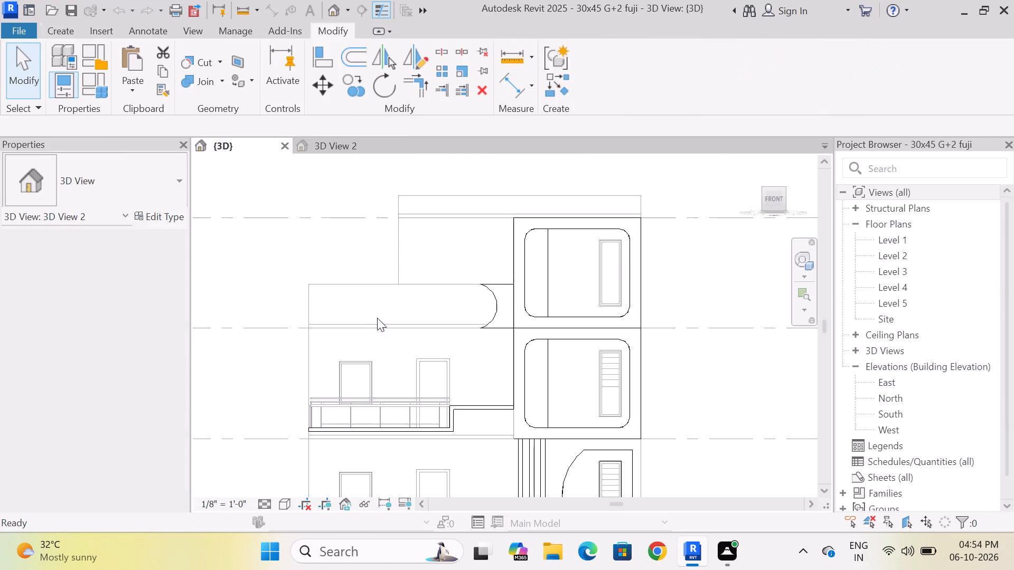
{"action": "left_click", "coordinate": [77, 39]}
{"action": "left_click", "coordinate": [136, 69]}
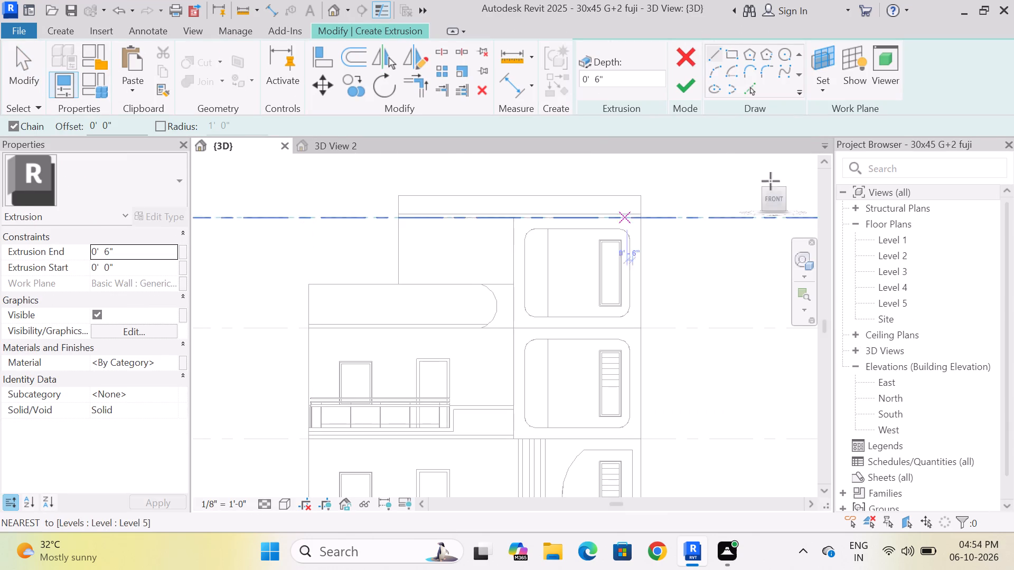
{"action": "left_click", "coordinate": [826, 65]}
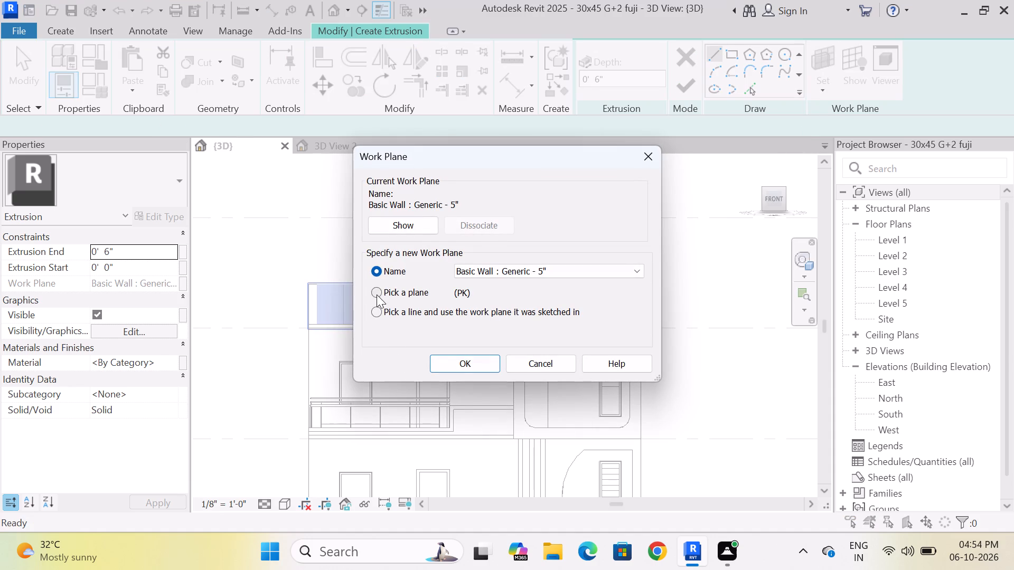
{"action": "left_click", "coordinate": [377, 294]}
{"action": "left_click", "coordinate": [459, 359]}
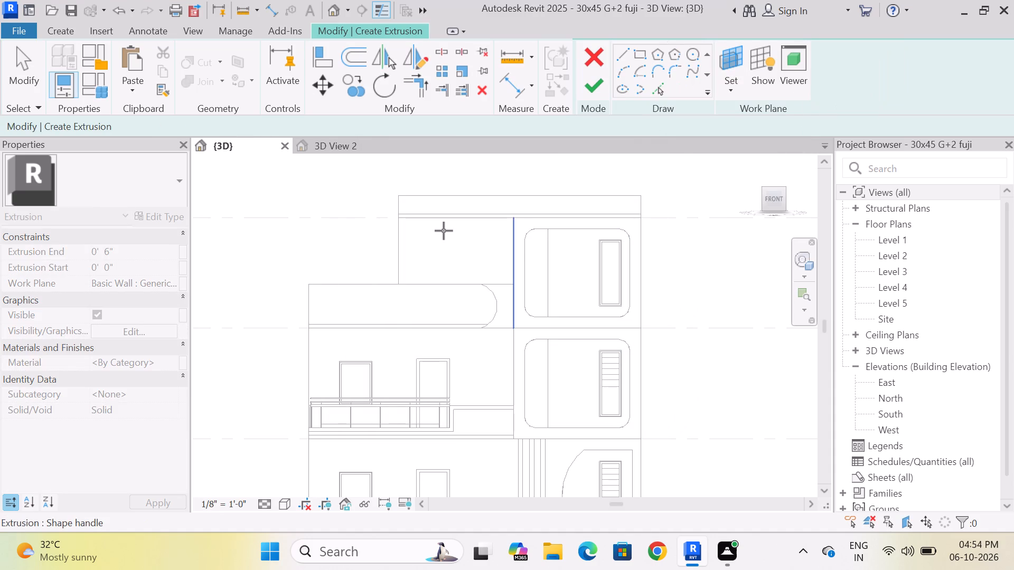
{"action": "scroll", "coordinate": [455, 237], "scroll_direction": "up", "scroll_amount": 4}
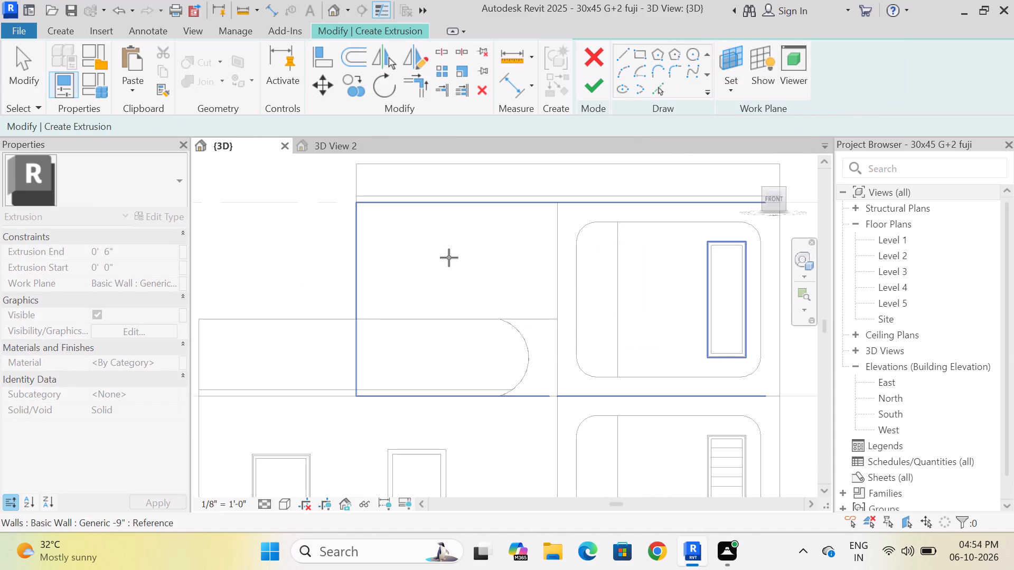
{"action": "left_click", "coordinate": [449, 258]}
Trace the top edge and the outer end edge of the roof parapet above Level 5 as sketch lines.
{"action": "scroll", "coordinate": [449, 289], "scroll_direction": "down", "scroll_amount": 6}
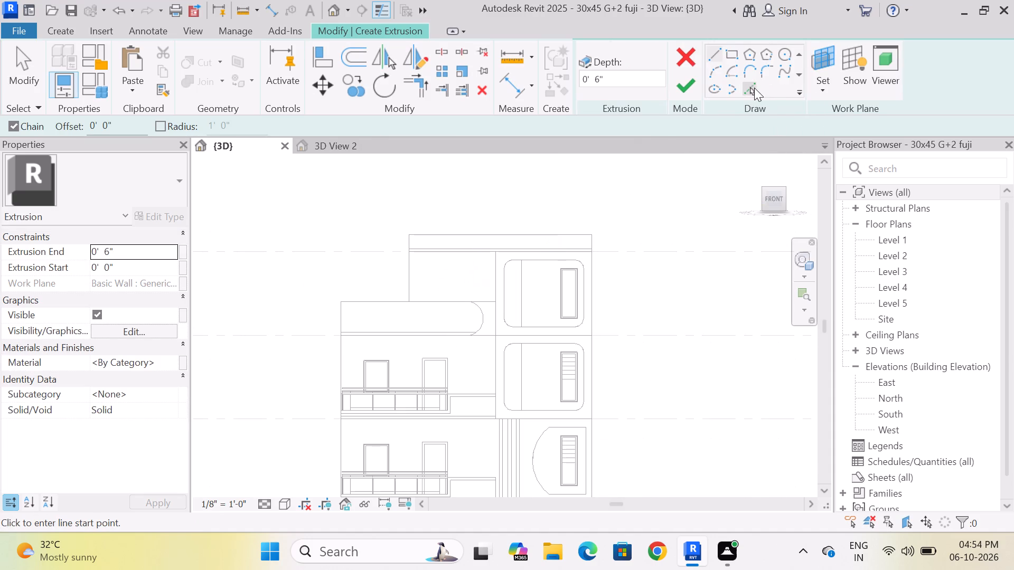
{"action": "left_click", "coordinate": [753, 85]}
{"action": "scroll", "coordinate": [577, 223], "scroll_direction": "up", "scroll_amount": 4}
{"action": "left_click", "coordinate": [537, 243]}
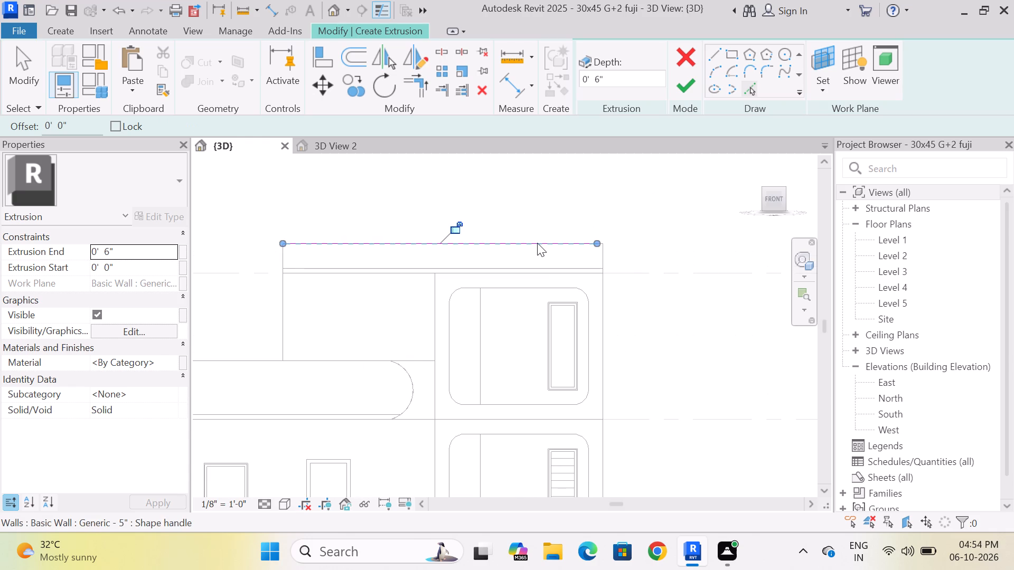
{"action": "scroll", "coordinate": [281, 257], "scroll_direction": "up", "scroll_amount": 5}
{"action": "left_click", "coordinate": [281, 257]}
{"action": "key", "text": "Escape"}
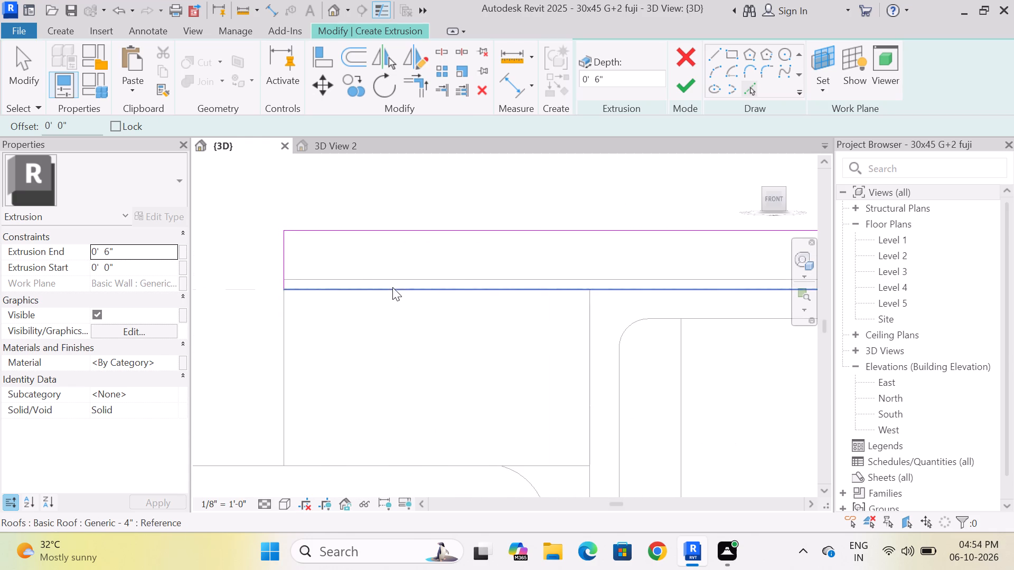
{"action": "scroll", "coordinate": [392, 287], "scroll_direction": "down", "scroll_amount": 9}
{"action": "scroll", "coordinate": [569, 263], "scroll_direction": "up", "scroll_amount": 7}
{"action": "key", "text": "Escape"}
{"action": "scroll", "coordinate": [448, 309], "scroll_direction": "up", "scroll_amount": 3}
{"action": "key", "text": "Escape"}
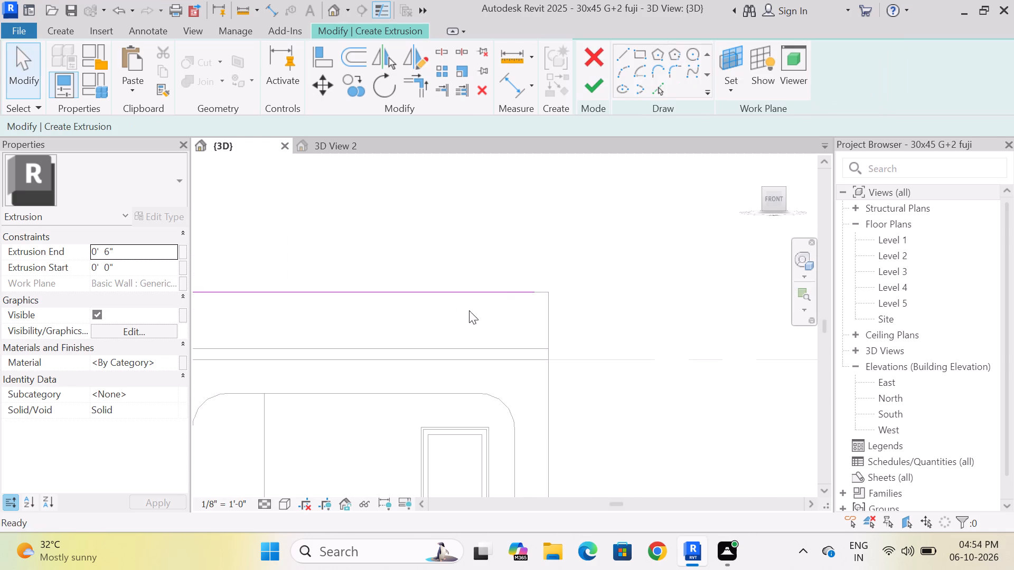
Extend the traced top line to the roof parapet's far corner on the tower side.
{"action": "left_click", "coordinate": [504, 292]}
{"action": "scroll", "coordinate": [538, 295], "scroll_direction": "up", "scroll_amount": 3}
{"action": "left_click_drag", "start_coordinate": [532, 288], "coordinate": [551, 288]}
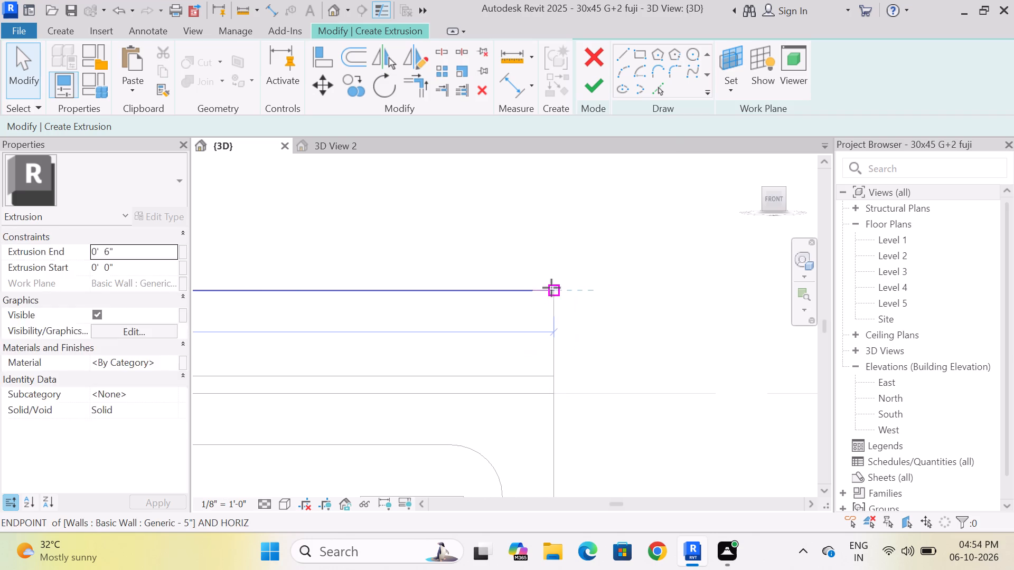
{"action": "left_click_drag", "start_coordinate": [551, 288], "coordinate": [553, 288]}
{"action": "key", "text": "Escape"}
{"action": "scroll", "coordinate": [622, 279], "scroll_direction": "down", "scroll_amount": 11}
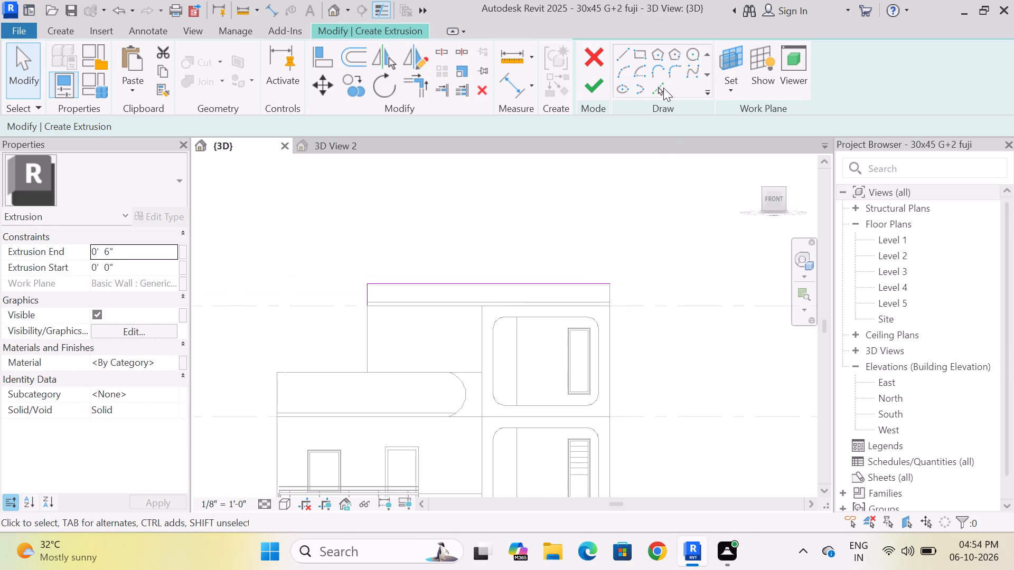
Add sketch lines offset 8" inward from the roof parapet's top edge and outer end edge.
{"action": "left_click", "coordinate": [663, 88]}
{"action": "left_click", "coordinate": [95, 130]}
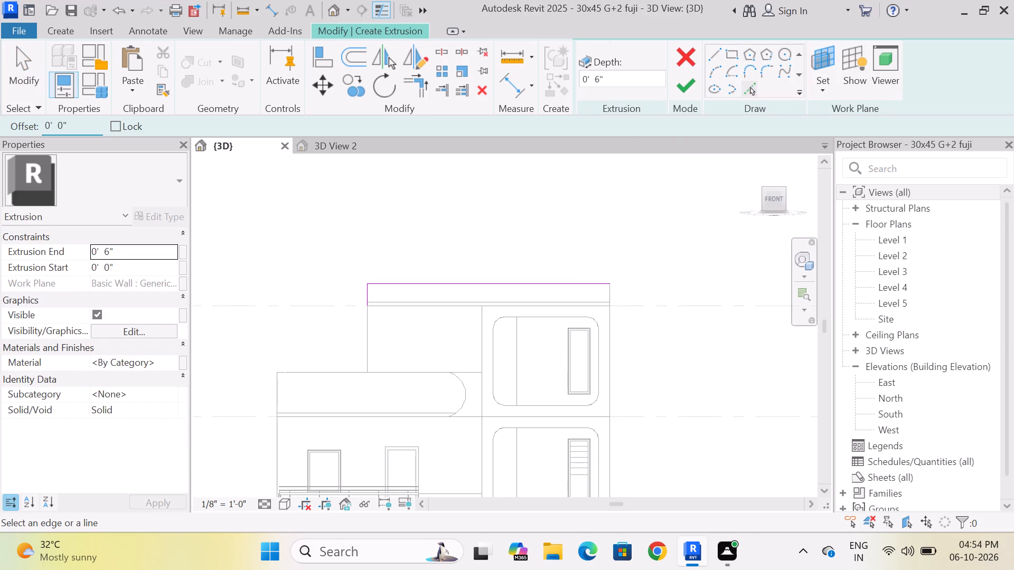
{"action": "key", "text": "BackSpace"}
{"action": "key", "text": "BackSpace"}
{"action": "key", "text": "BackSpace"}
{"action": "key", "text": "6"}
{"action": "key", "text": "BackSpace"}
{"action": "key", "text": "8"}
{"action": "key", "text": "shift+quotedbl"}
{"action": "key", "text": "Return"}
{"action": "scroll", "coordinate": [454, 312], "scroll_direction": "up", "scroll_amount": 3}
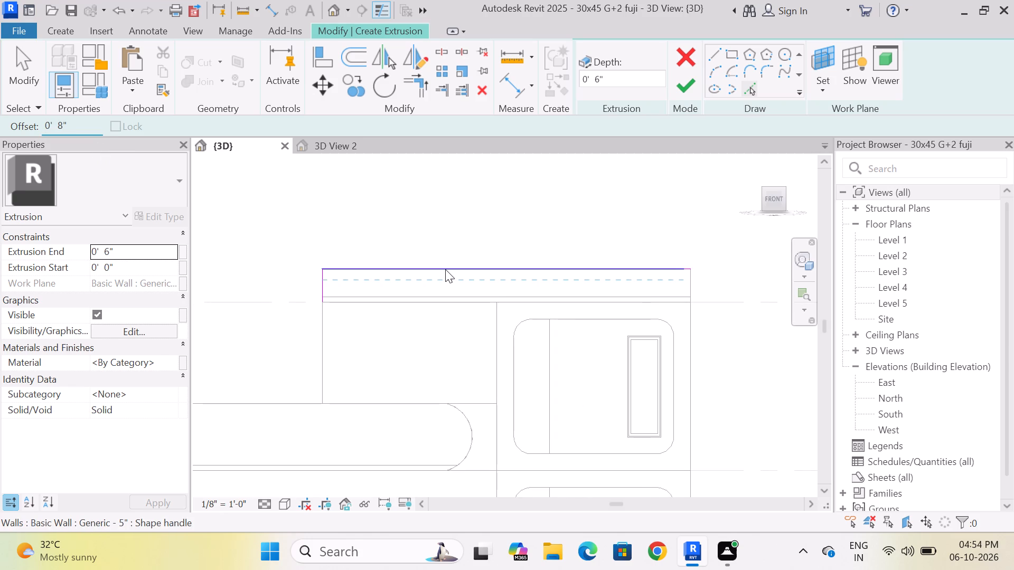
{"action": "left_click", "coordinate": [445, 269]}
{"action": "scroll", "coordinate": [387, 350], "scroll_direction": "up", "scroll_amount": 3}
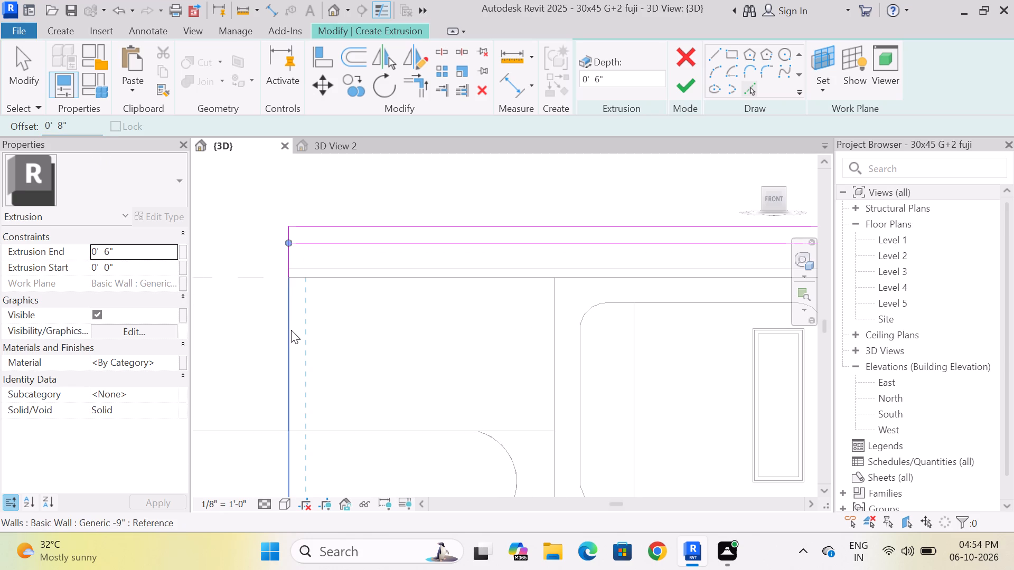
{"action": "scroll", "coordinate": [294, 243], "scroll_direction": "up", "scroll_amount": 5}
{"action": "left_click", "coordinate": [282, 269]}
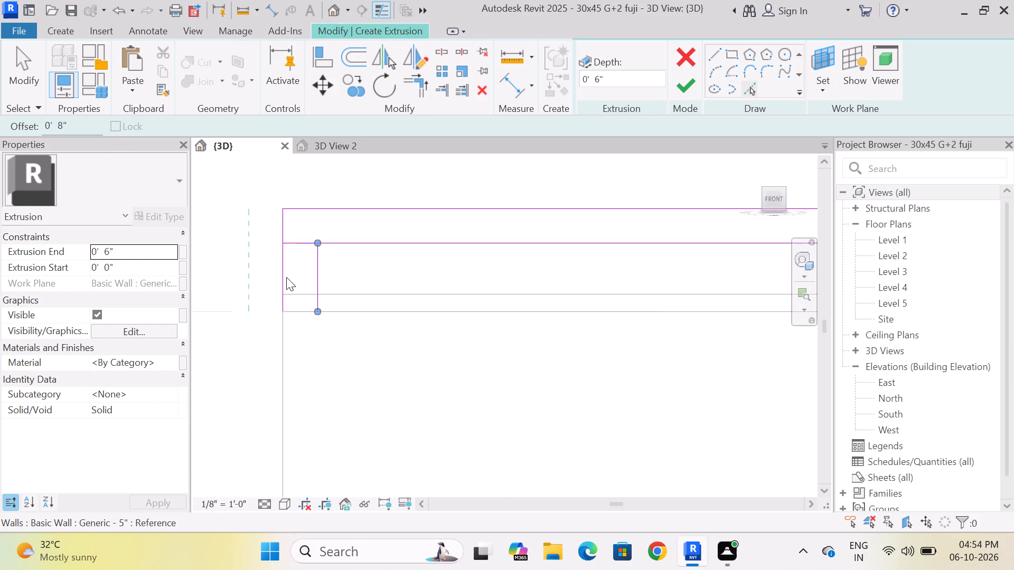
{"action": "scroll", "coordinate": [363, 285], "scroll_direction": "down", "scroll_amount": 7}
{"action": "key", "text": "Escape"}
{"action": "key", "text": "Escape"}
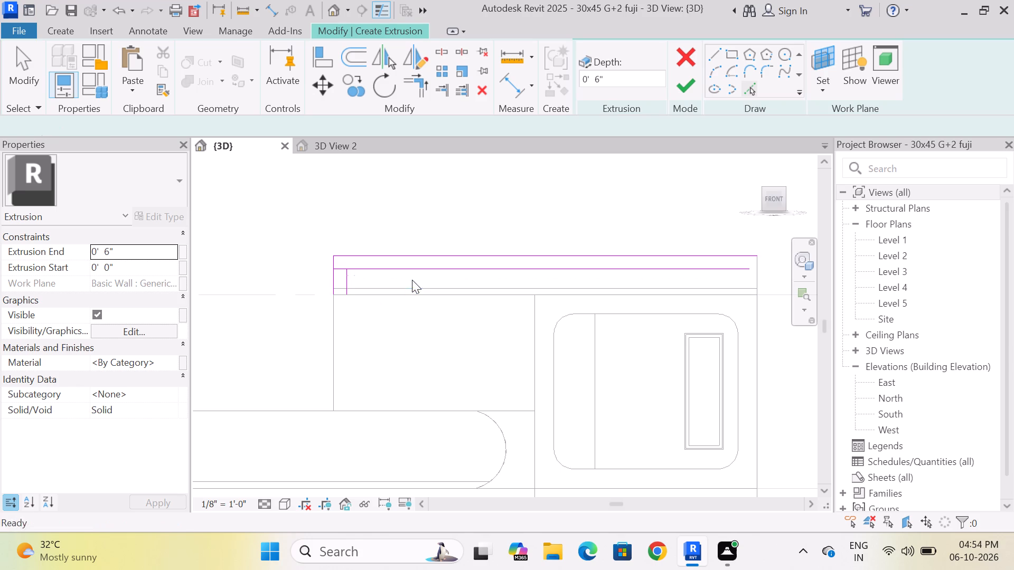
Trim the two 8" offset lines to each other so they form a clean inner corner.
{"action": "left_click", "coordinate": [418, 81]}
{"action": "scroll", "coordinate": [342, 329], "scroll_direction": "up", "scroll_amount": 3}
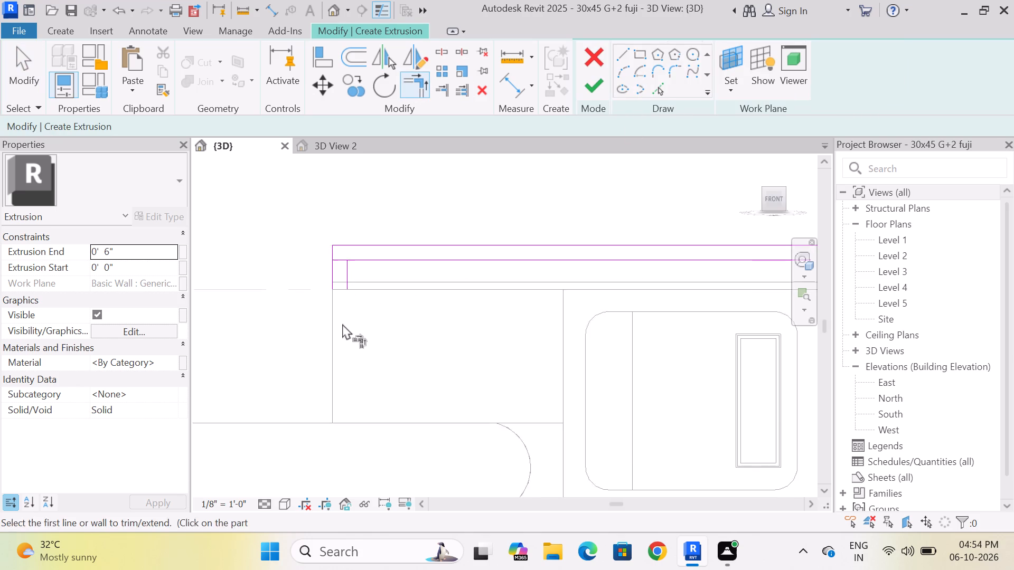
{"action": "left_click", "coordinate": [346, 252]}
{"action": "left_click", "coordinate": [364, 240]}
{"action": "scroll", "coordinate": [406, 271], "scroll_direction": "down", "scroll_amount": 3}
{"action": "scroll", "coordinate": [409, 308], "scroll_direction": "up", "scroll_amount": 1}
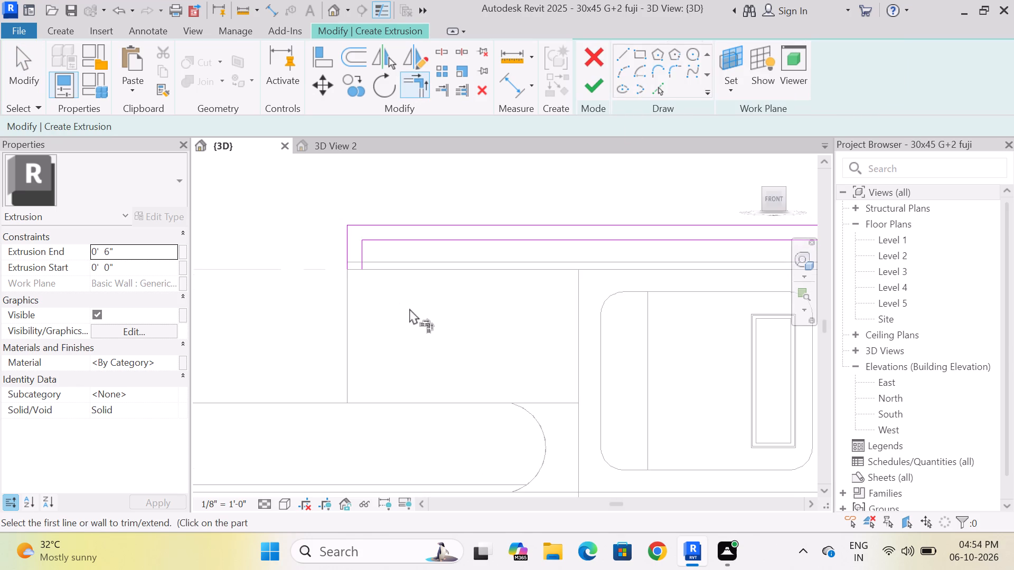
{"action": "scroll", "coordinate": [410, 308], "scroll_direction": "down", "scroll_amount": 6}
{"action": "scroll", "coordinate": [591, 273], "scroll_direction": "up", "scroll_amount": 6}
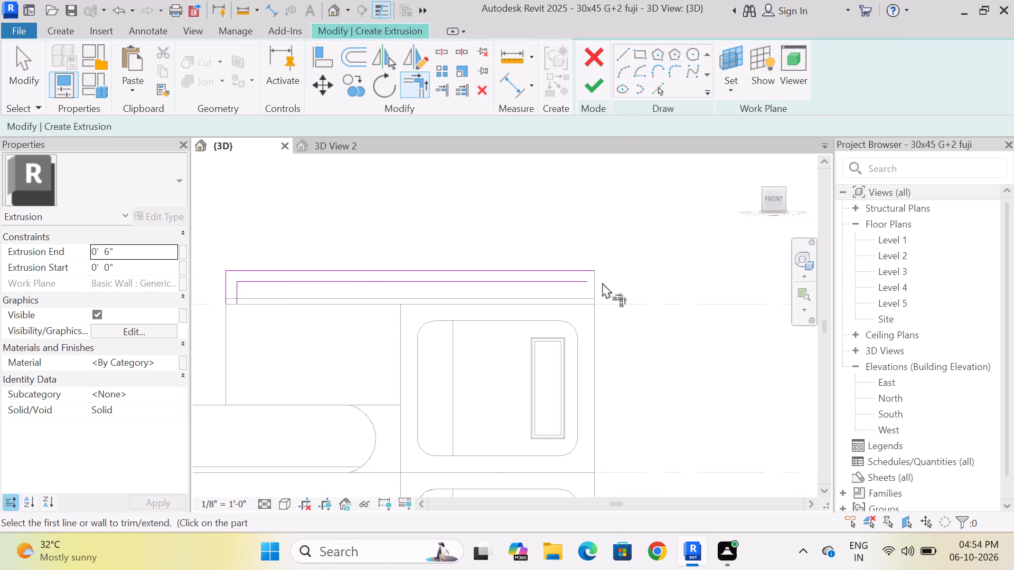
{"action": "scroll", "coordinate": [591, 287], "scroll_direction": "down", "scroll_amount": 2}
{"action": "scroll", "coordinate": [583, 296], "scroll_direction": "up", "scroll_amount": 2}
{"action": "scroll", "coordinate": [583, 299], "scroll_direction": "down", "scroll_amount": 5}
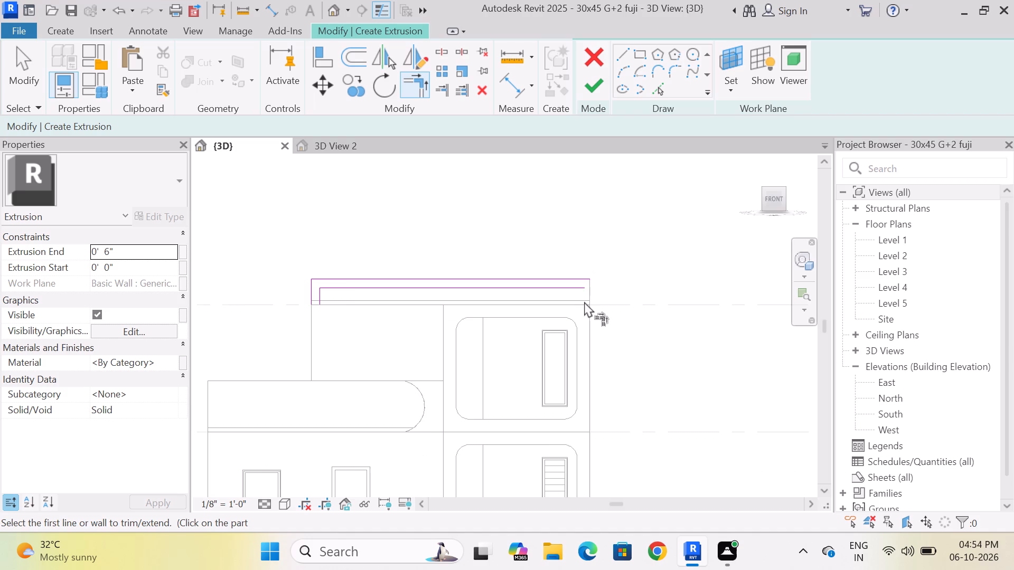
{"action": "key", "text": "Escape"}
Extend the inner horizontal sketch line to the roof parapet's end edge on the tower side.
{"action": "scroll", "coordinate": [585, 292], "scroll_direction": "up", "scroll_amount": 4}
{"action": "left_click", "coordinate": [569, 288]}
{"action": "scroll", "coordinate": [573, 292], "scroll_direction": "up", "scroll_amount": 3}
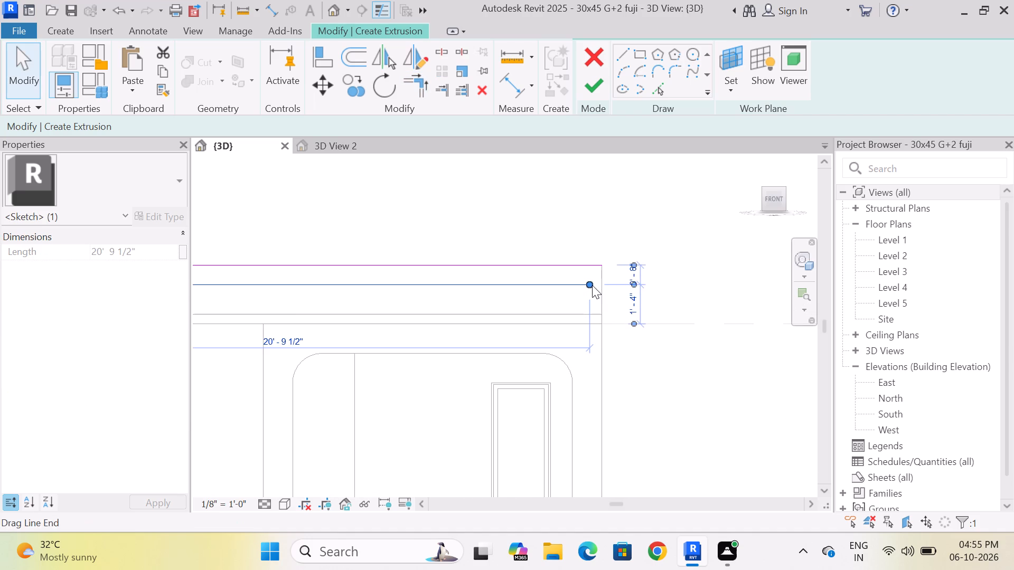
{"action": "left_click_drag", "start_coordinate": [589, 284], "coordinate": [603, 284]}
{"action": "key", "text": "Escape"}
{"action": "scroll", "coordinate": [631, 300], "scroll_direction": "down", "scroll_amount": 7}
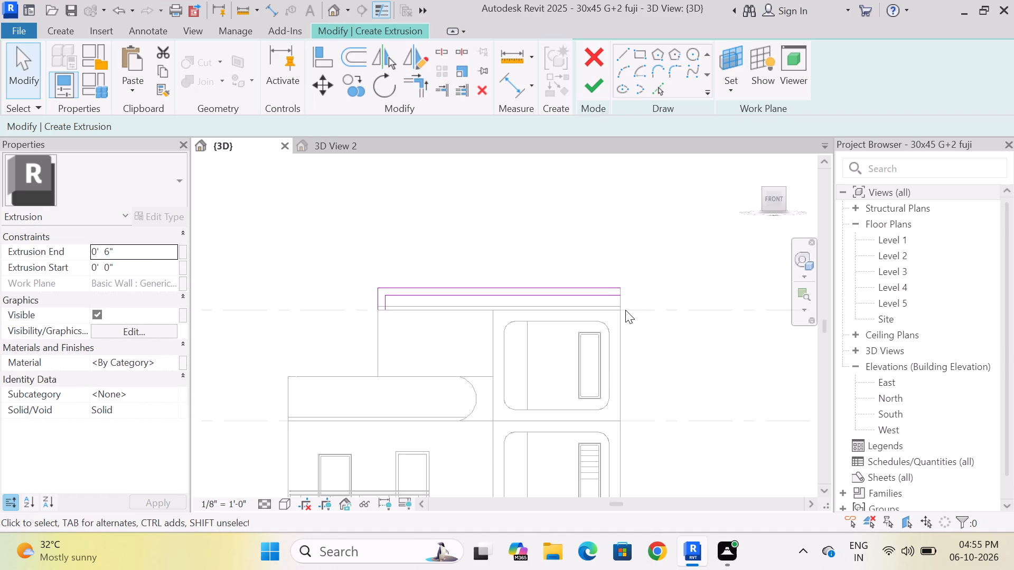
Set the spacing between the inner horizontal line and the parapet's top line to 9".
{"action": "scroll", "coordinate": [386, 307], "scroll_direction": "up", "scroll_amount": 4}
{"action": "left_click", "coordinate": [470, 288]}
{"action": "scroll", "coordinate": [435, 346], "scroll_direction": "down", "scroll_amount": 3}
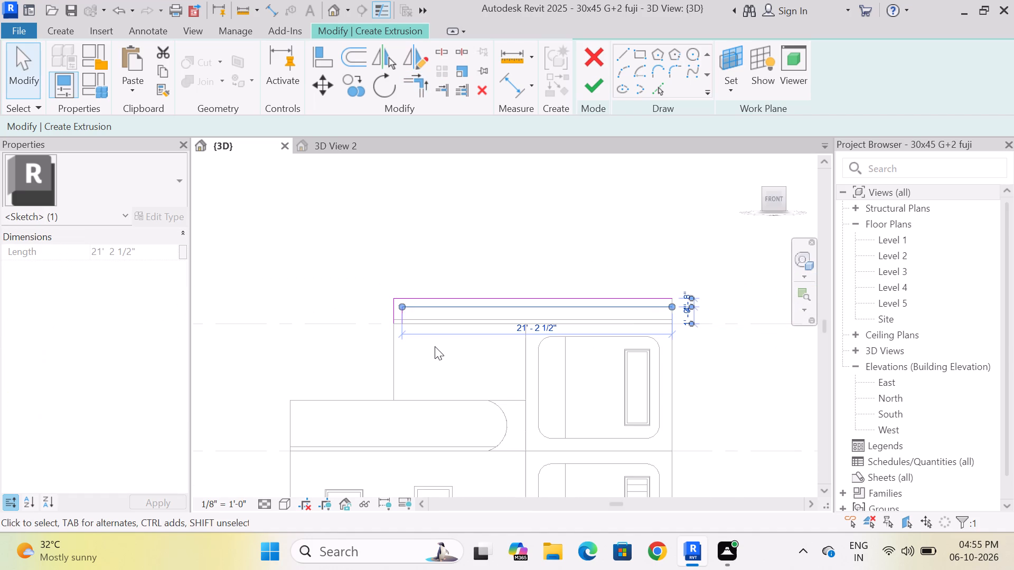
{"action": "scroll", "coordinate": [684, 299], "scroll_direction": "up", "scroll_amount": 11}
{"action": "left_click", "coordinate": [679, 311]}
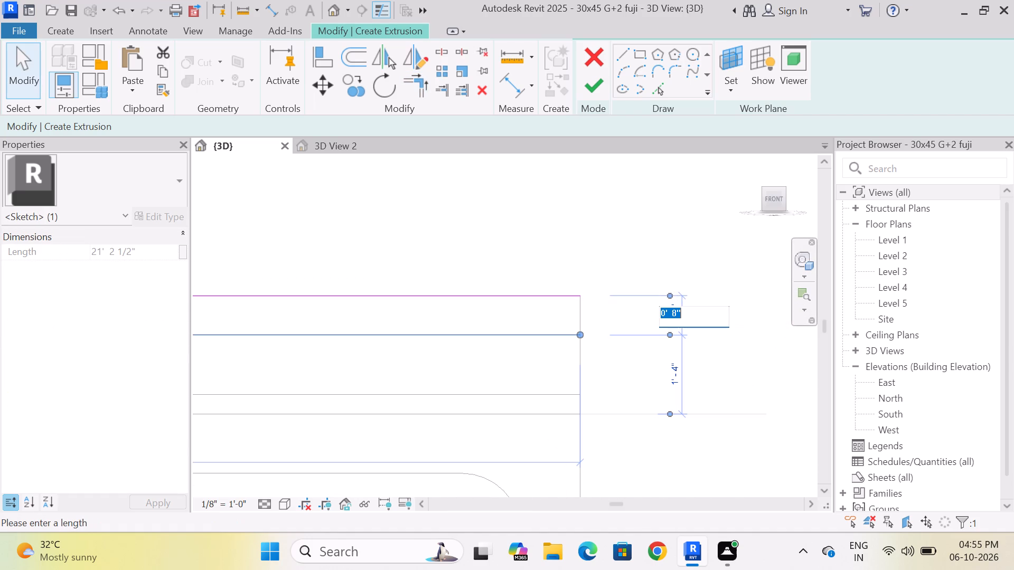
{"action": "key", "text": "BackSpace"}
{"action": "key", "text": "9"}
{"action": "key", "text": "shift+quotedbl"}
{"action": "key", "text": "Return"}
{"action": "scroll", "coordinate": [699, 332], "scroll_direction": "down", "scroll_amount": 12}
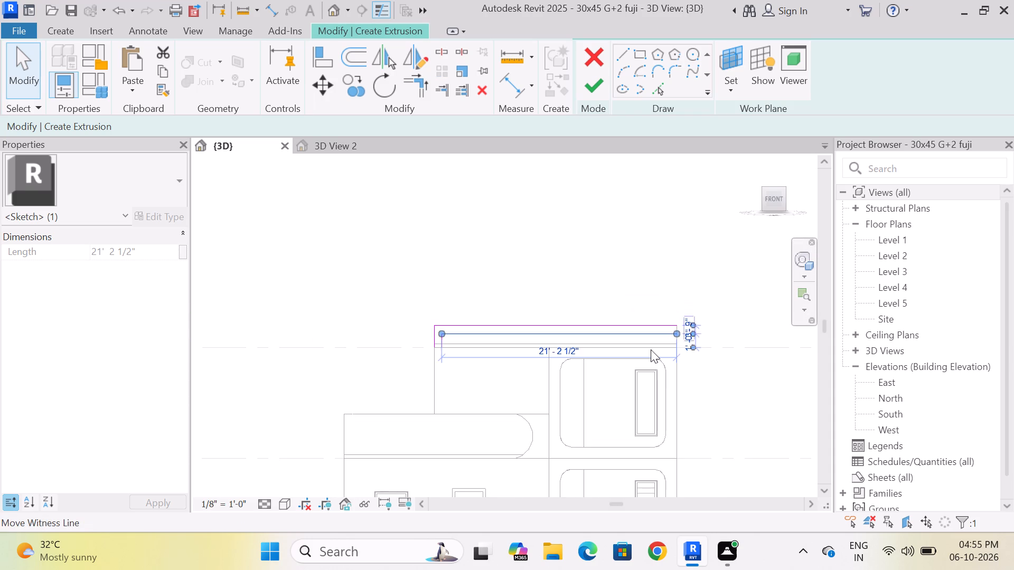
{"action": "key", "text": "Escape"}
Set the spacing between the inner vertical line and the parapet's outer end line to 9".
{"action": "scroll", "coordinate": [421, 359], "scroll_direction": "up", "scroll_amount": 8}
{"action": "left_click", "coordinate": [453, 328]}
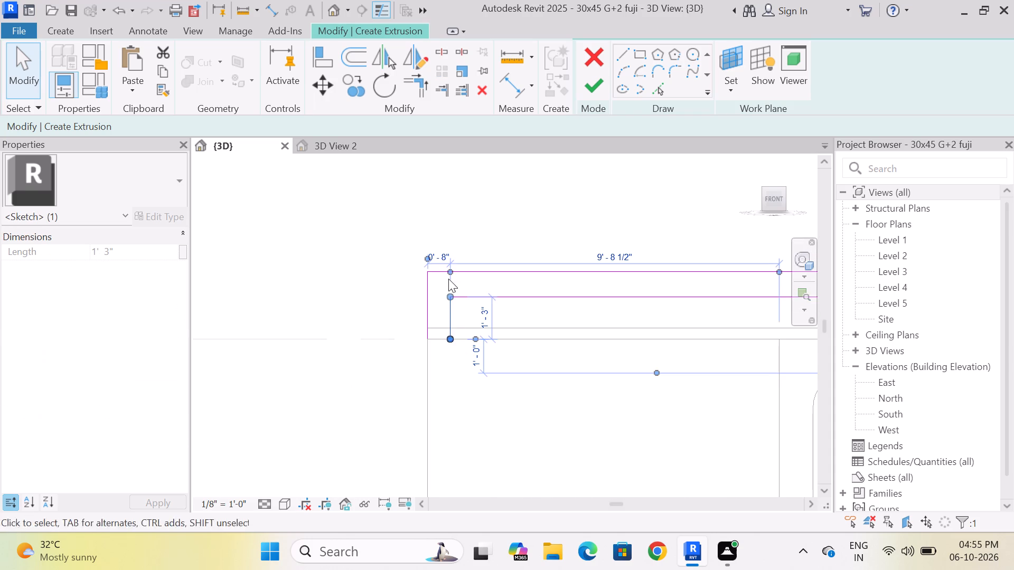
{"action": "scroll", "coordinate": [446, 251], "scroll_direction": "up", "scroll_amount": 7}
{"action": "double_click", "coordinate": [438, 275]}
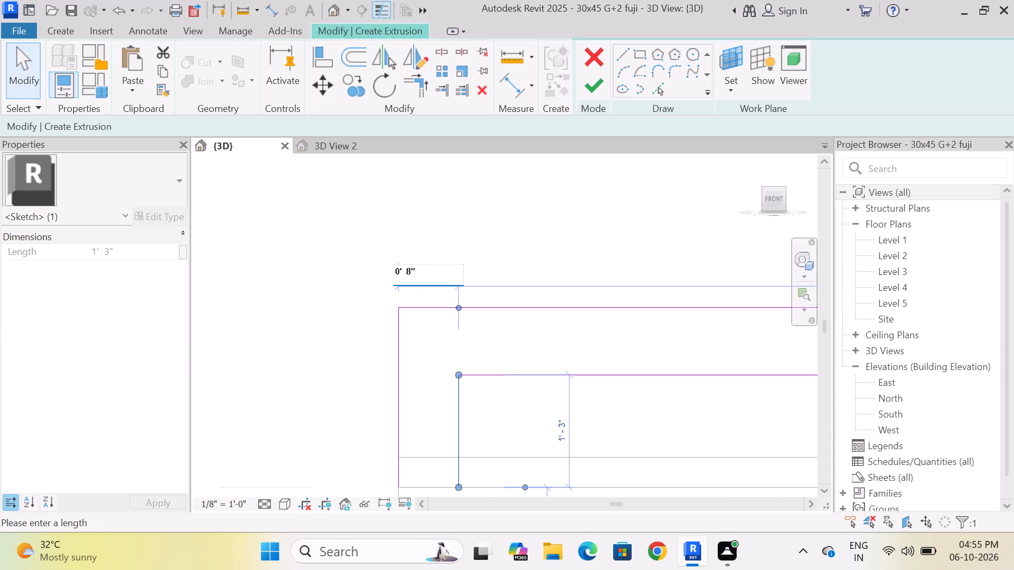
{"action": "key", "text": "BackSpace"}
{"action": "key", "text": "BackSpace"}
{"action": "key", "text": "9"}
{"action": "key", "text": "shift+quotedbl"}
{"action": "key", "text": "Return"}
{"action": "key", "text": "Escape"}
{"action": "scroll", "coordinate": [439, 233], "scroll_direction": "down", "scroll_amount": 11}
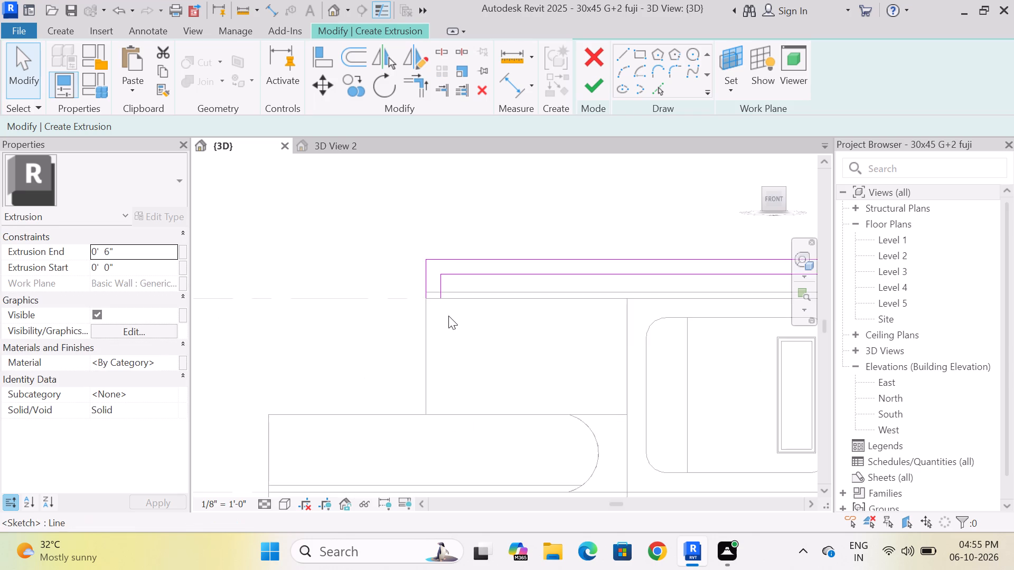
Extend the inner and outer vertical sketch lines down to the top edge of the lower round-ended parapet.
{"action": "scroll", "coordinate": [448, 316], "scroll_direction": "up", "scroll_amount": 2}
{"action": "left_click", "coordinate": [435, 280]}
{"action": "left_click_drag", "start_coordinate": [439, 292], "coordinate": [442, 450]}
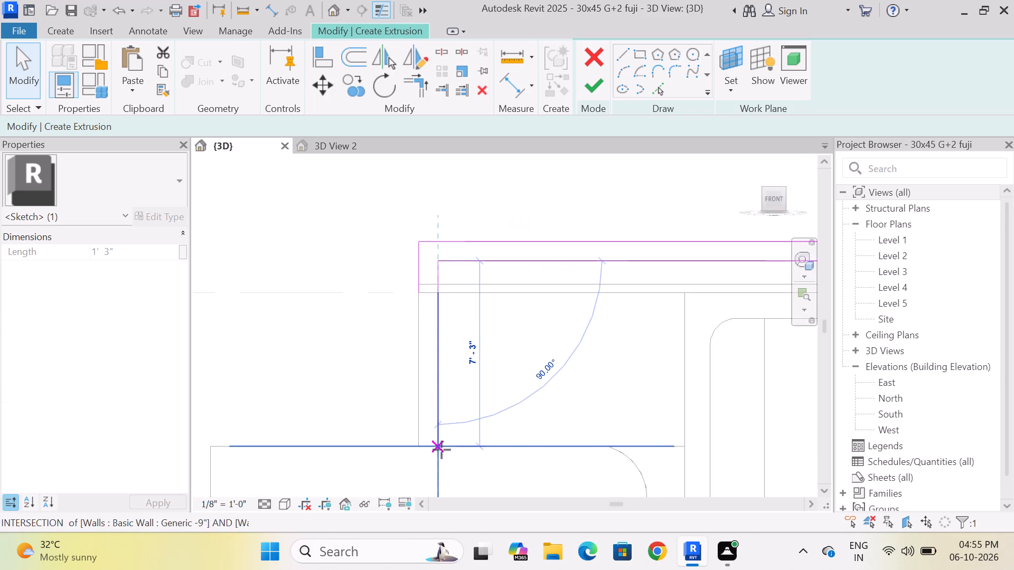
{"action": "left_click_drag", "start_coordinate": [442, 450], "coordinate": [442, 446]}
{"action": "key", "text": "Escape"}
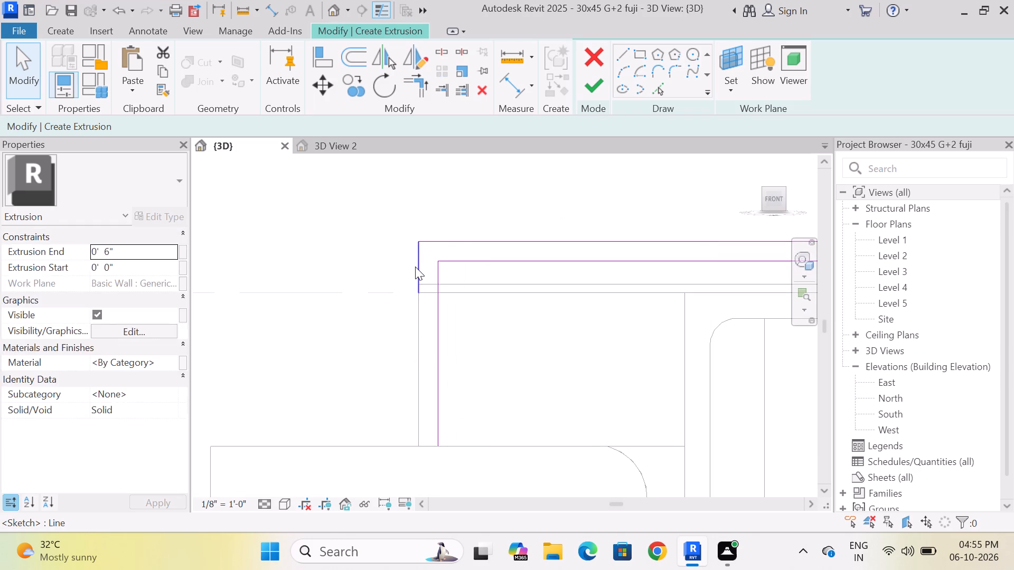
{"action": "left_click", "coordinate": [415, 267]}
{"action": "left_click_drag", "start_coordinate": [419, 292], "coordinate": [425, 444]}
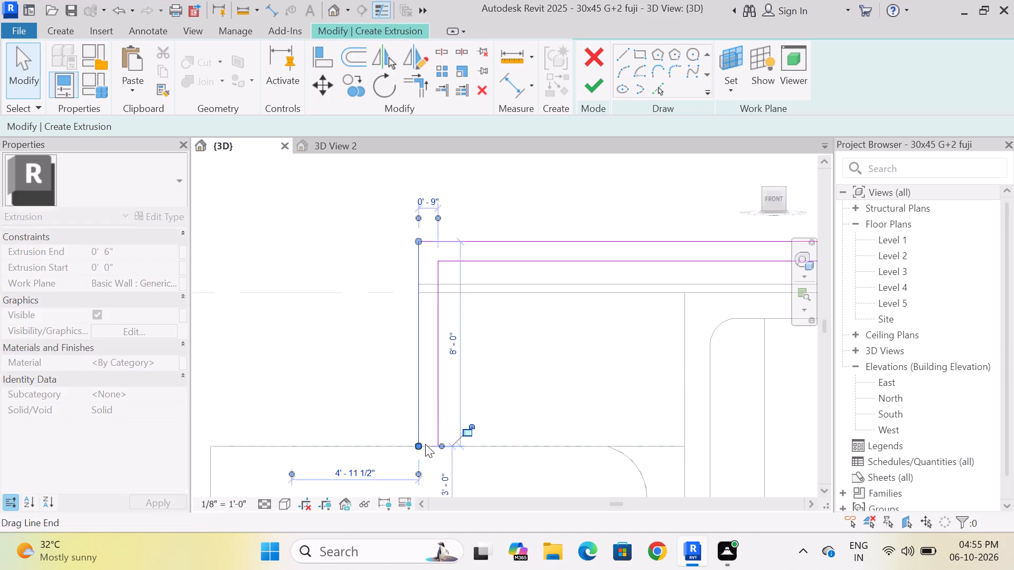
{"action": "key", "text": "Escape"}
{"action": "scroll", "coordinate": [398, 374], "scroll_direction": "down", "scroll_amount": 3}
{"action": "scroll", "coordinate": [445, 302], "scroll_direction": "up", "scroll_amount": 3}
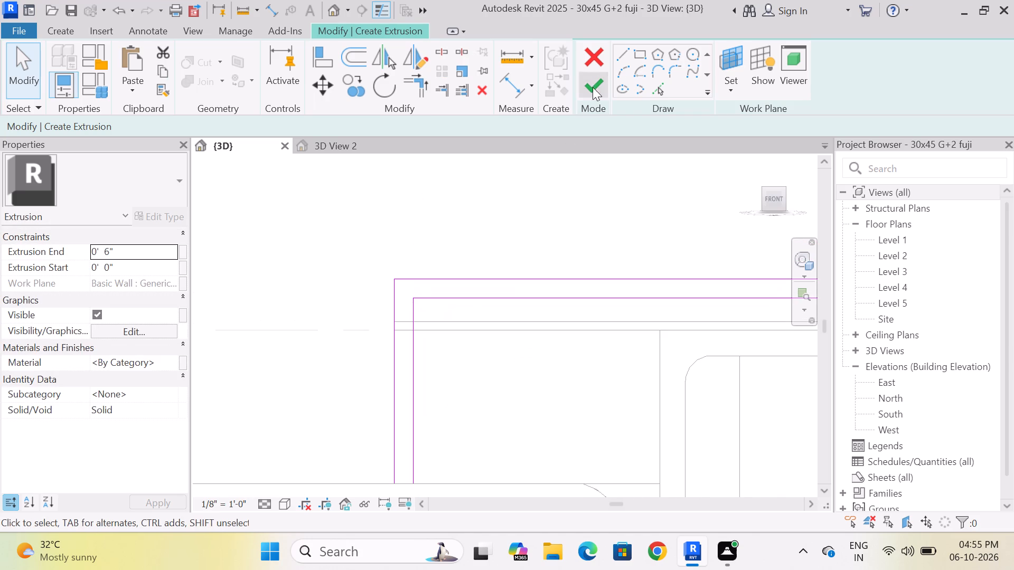
Close the band's two open ends with short sketch lines, at the foot of the vertical leg and at the tower-side end.
{"action": "left_click", "coordinate": [621, 46]}
{"action": "scroll", "coordinate": [504, 229], "scroll_direction": "down", "scroll_amount": 7}
{"action": "scroll", "coordinate": [456, 329], "scroll_direction": "up", "scroll_amount": 7}
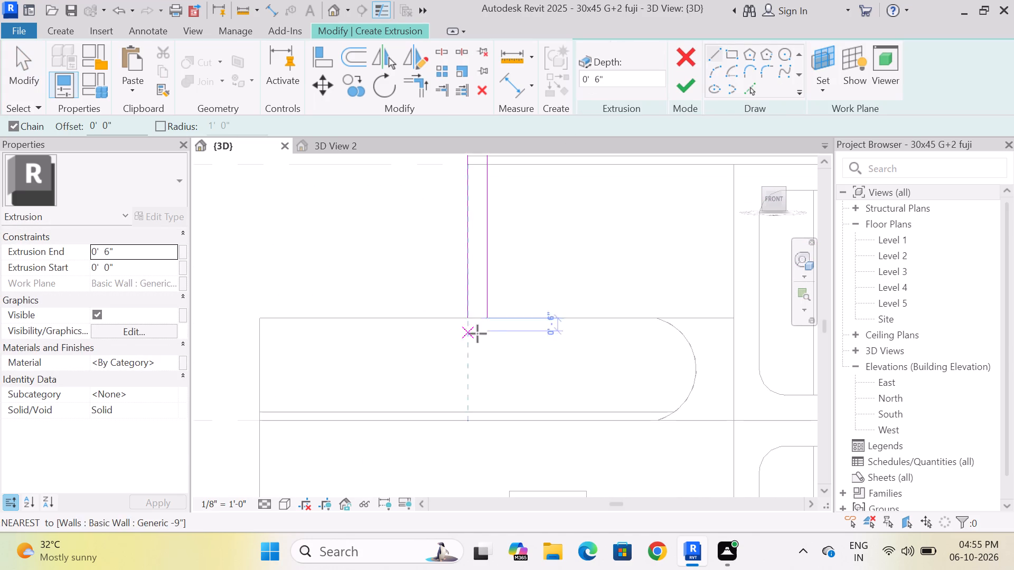
{"action": "left_click", "coordinate": [469, 319]}
{"action": "left_click", "coordinate": [487, 319]}
{"action": "key", "text": "Escape"}
{"action": "scroll", "coordinate": [464, 406], "scroll_direction": "down", "scroll_amount": 2}
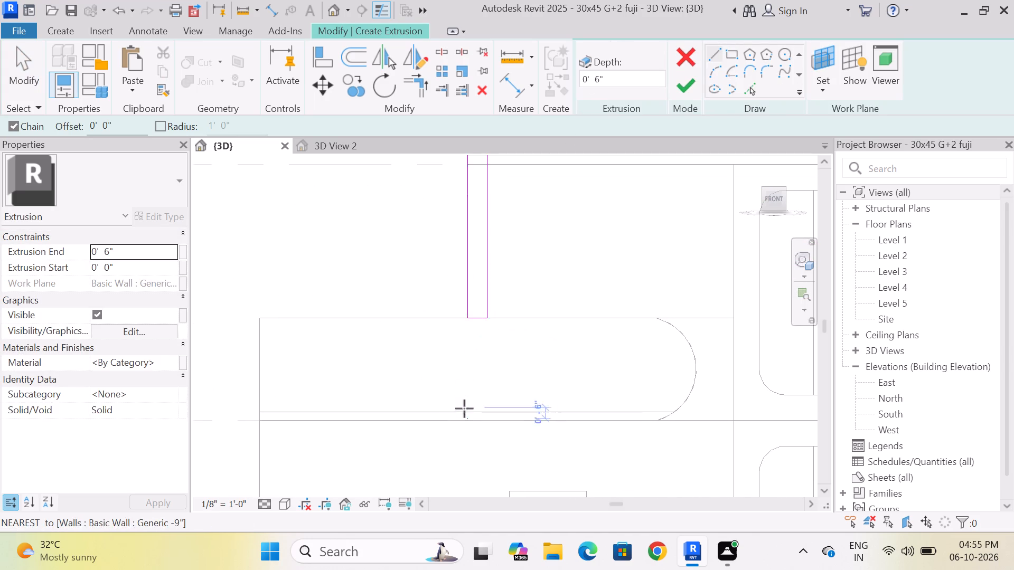
{"action": "scroll", "coordinate": [464, 408], "scroll_direction": "down", "scroll_amount": 5}
{"action": "scroll", "coordinate": [708, 287], "scroll_direction": "up", "scroll_amount": 6}
{"action": "scroll", "coordinate": [636, 327], "scroll_direction": "up", "scroll_amount": 4}
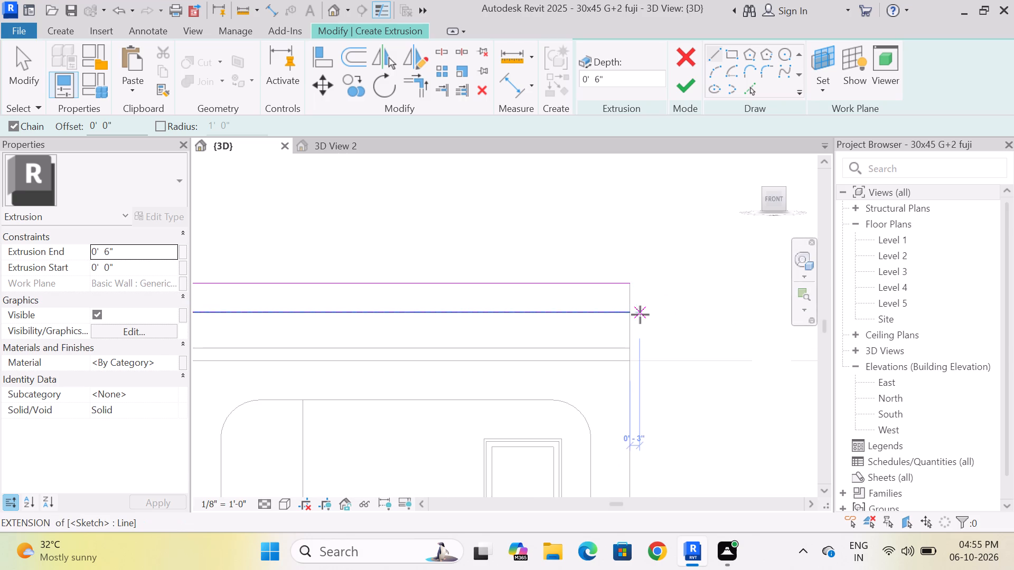
{"action": "left_click", "coordinate": [631, 313]}
{"action": "left_click", "coordinate": [630, 282]}
{"action": "key", "text": "Escape"}
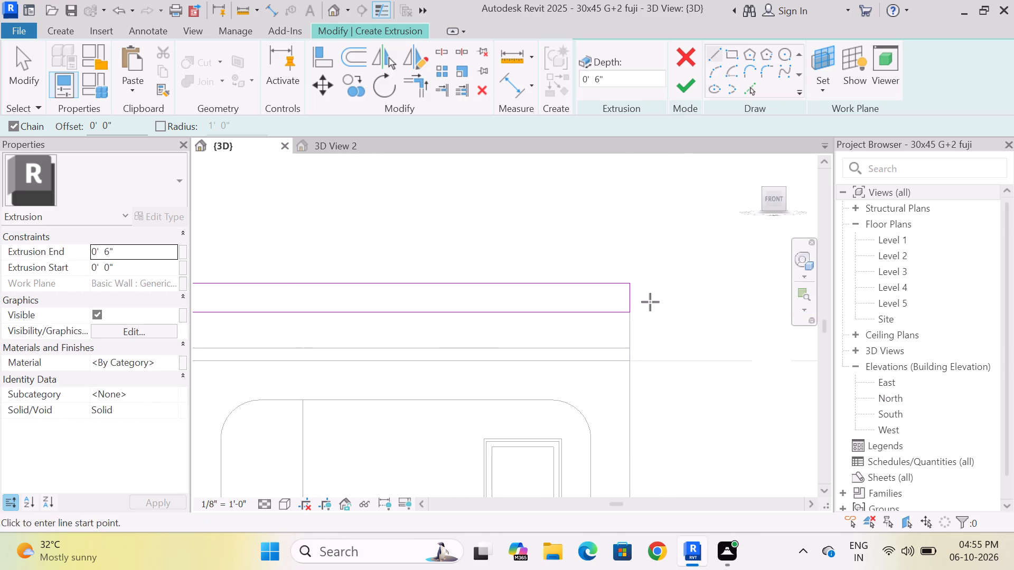
{"action": "scroll", "coordinate": [656, 300], "scroll_direction": "down", "scroll_amount": 11}
{"action": "scroll", "coordinate": [458, 317], "scroll_direction": "up", "scroll_amount": 8}
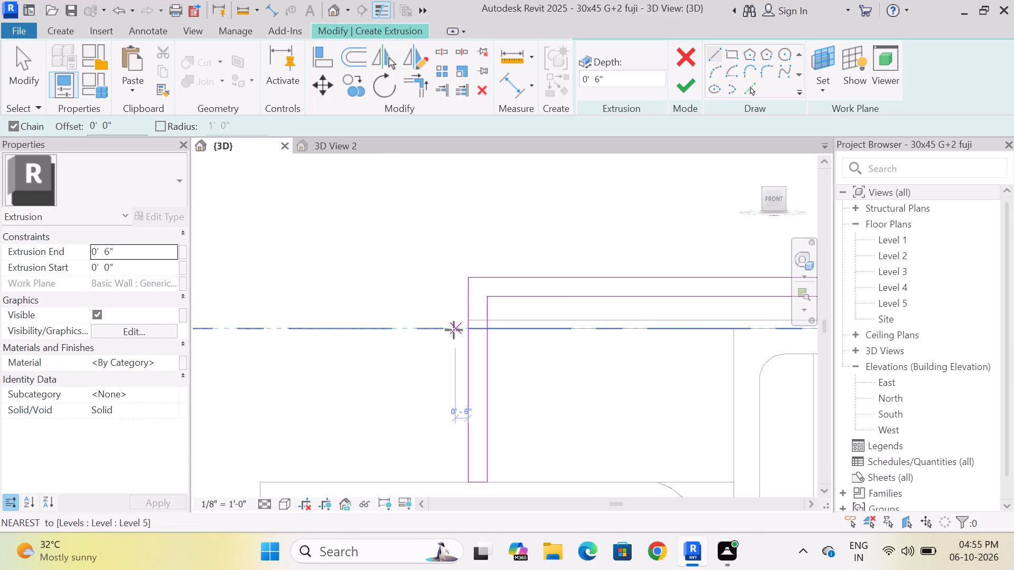
{"action": "scroll", "coordinate": [454, 330], "scroll_direction": "down", "scroll_amount": 4}
{"action": "scroll", "coordinate": [504, 310], "scroll_direction": "up", "scroll_amount": 6}
{"action": "key", "text": "Escape"}
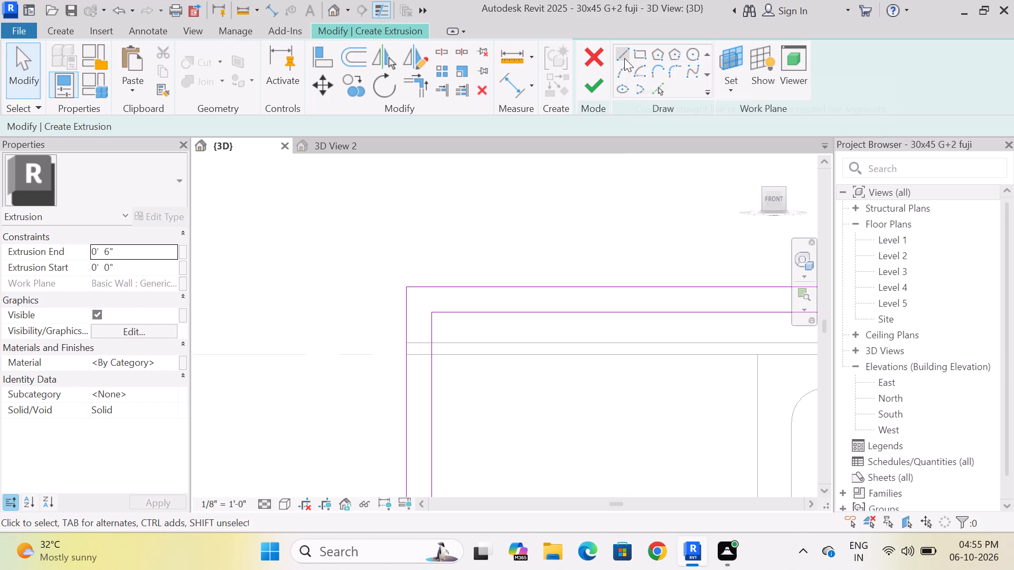
Draw two 1' guide lines forming a 1' square inside the band's inner corner.
{"action": "left_click", "coordinate": [624, 58]}
{"action": "scroll", "coordinate": [440, 323], "scroll_direction": "up", "scroll_amount": 4}
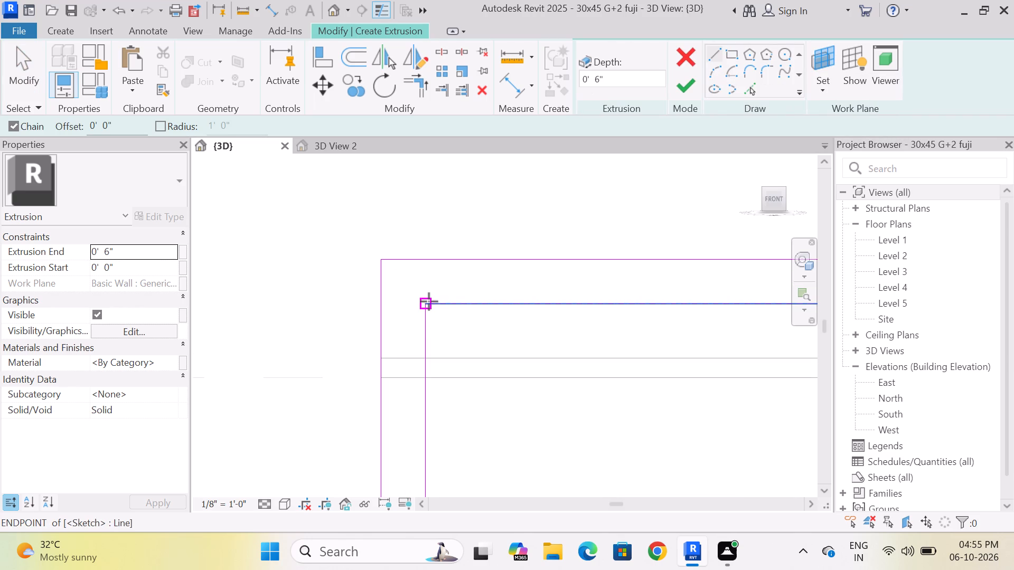
{"action": "key", "text": "1"}
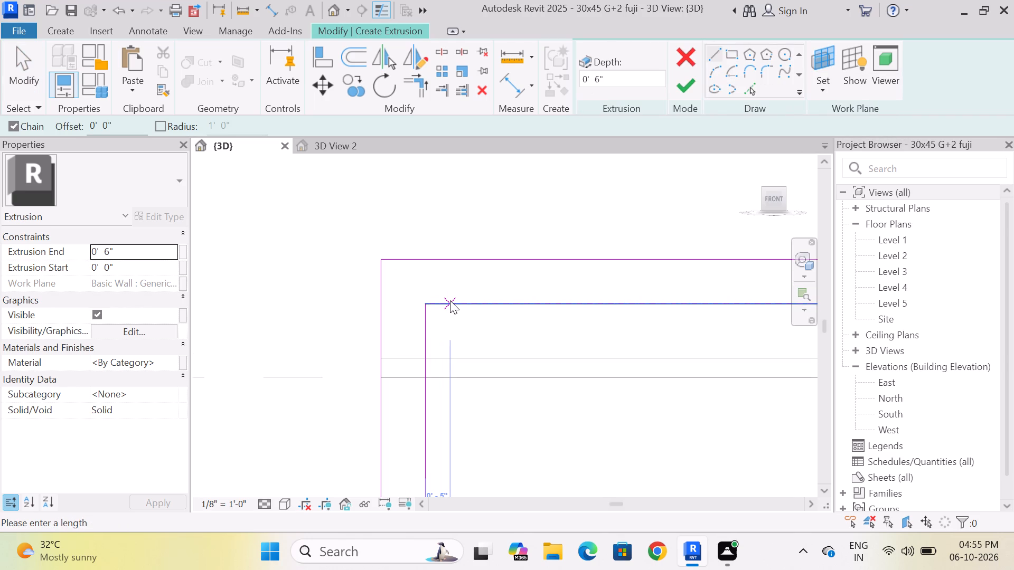
{"action": "key", "text": "apostrophe"}
{"action": "key", "text": "Return"}
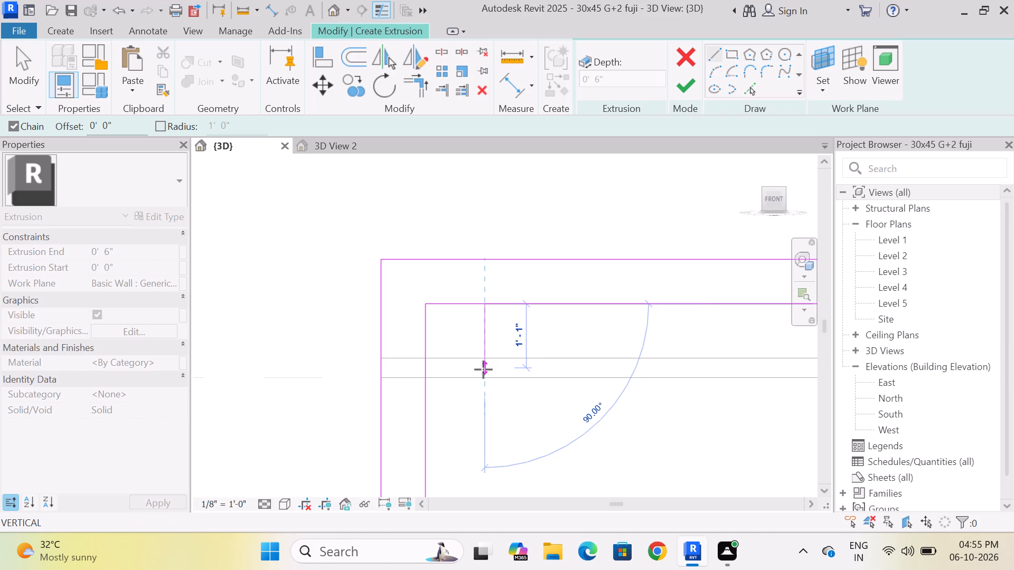
{"action": "scroll", "coordinate": [483, 369], "scroll_direction": "up", "scroll_amount": 1}
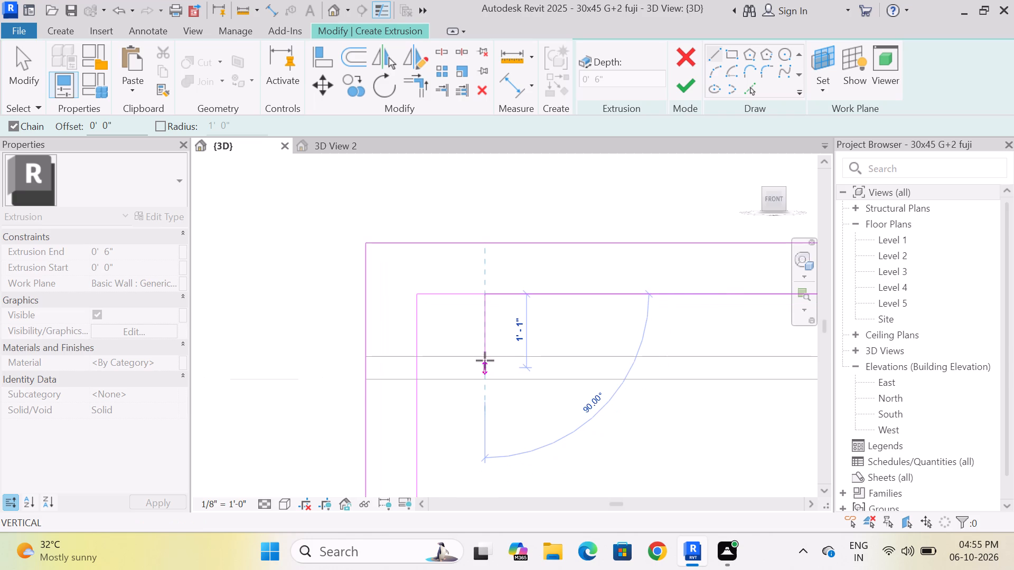
{"action": "scroll", "coordinate": [486, 365], "scroll_direction": "up", "scroll_amount": 3}
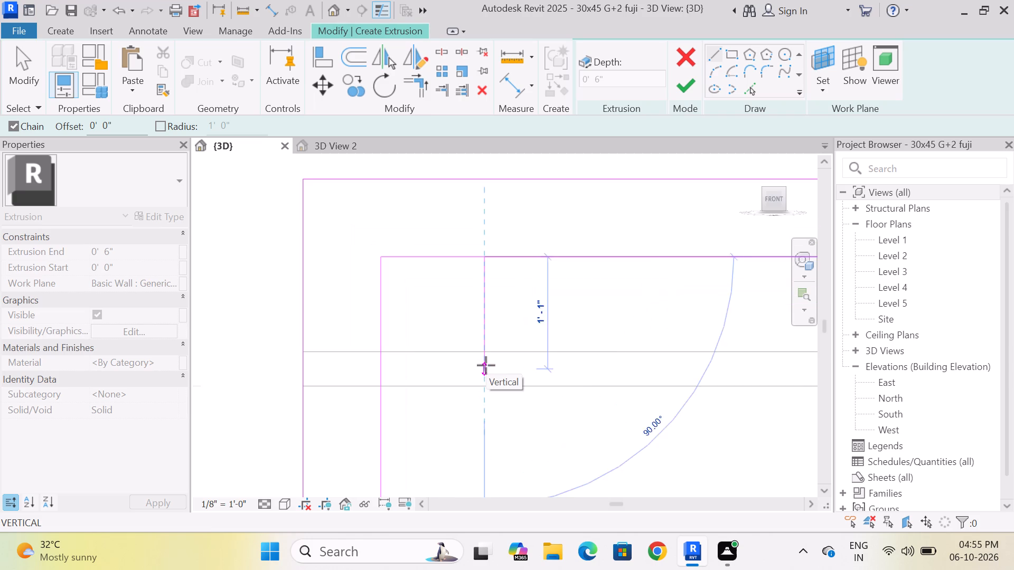
{"action": "left_click", "coordinate": [486, 362]}
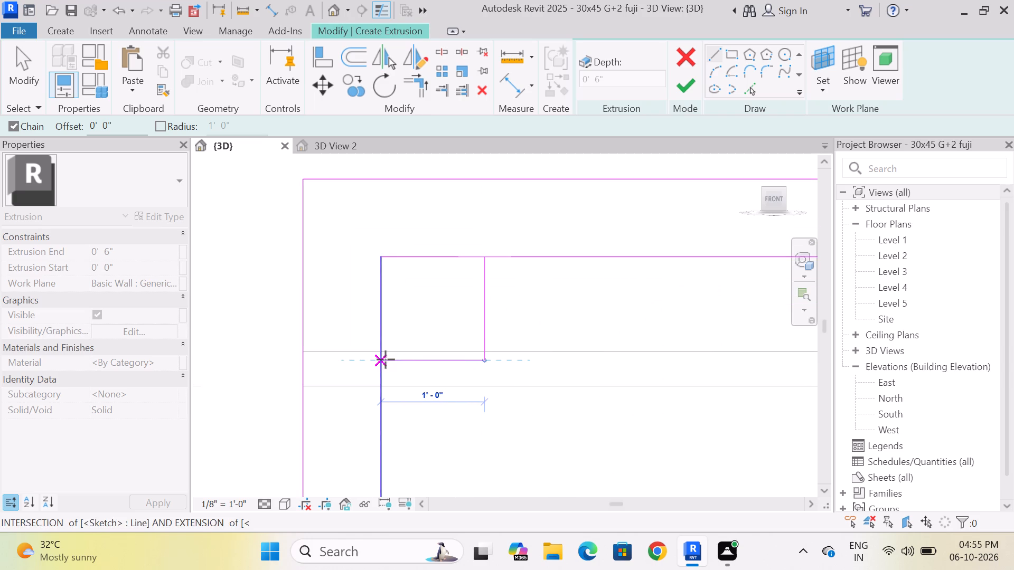
{"action": "left_click", "coordinate": [384, 359]}
{"action": "key", "text": "Escape"}
{"action": "scroll", "coordinate": [442, 392], "scroll_direction": "down", "scroll_amount": 7}
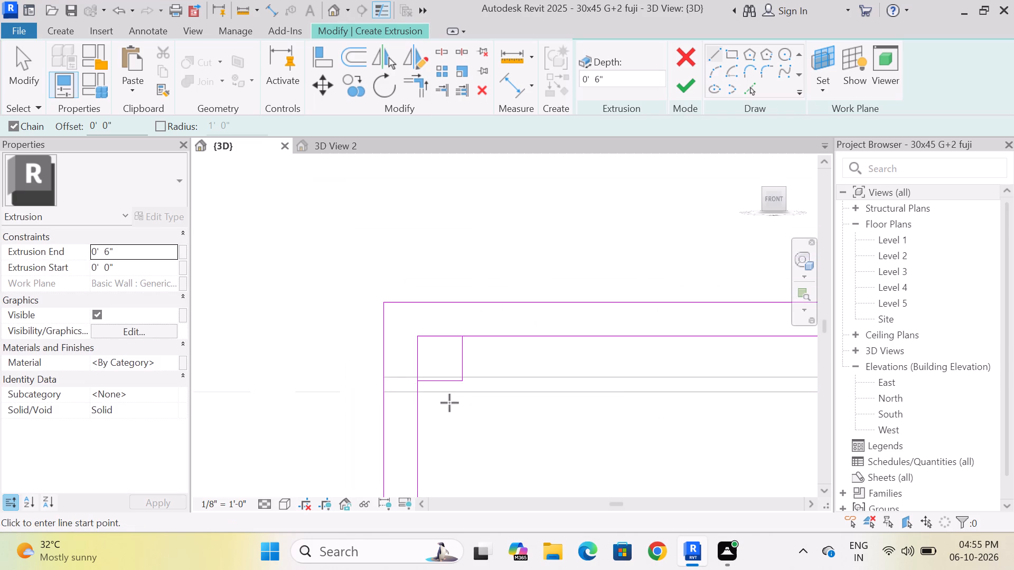
Draw two 1' guide lines forming a 1' square at the band's outer corner.
{"action": "scroll", "coordinate": [397, 324], "scroll_direction": "up", "scroll_amount": 6}
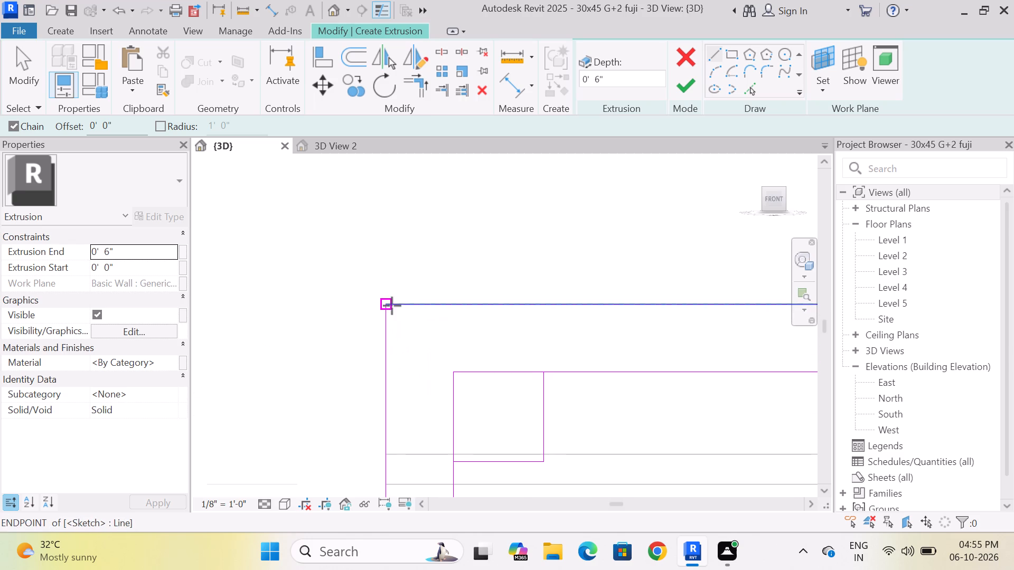
{"action": "key", "text": "1"}
{"action": "key", "text": "apostrophe"}
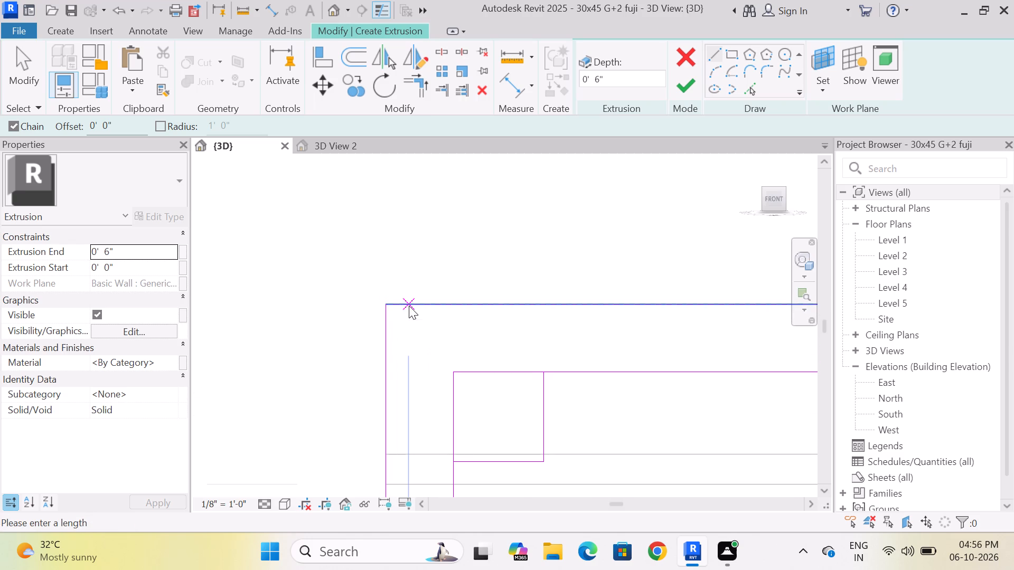
{"action": "key", "text": "Return"}
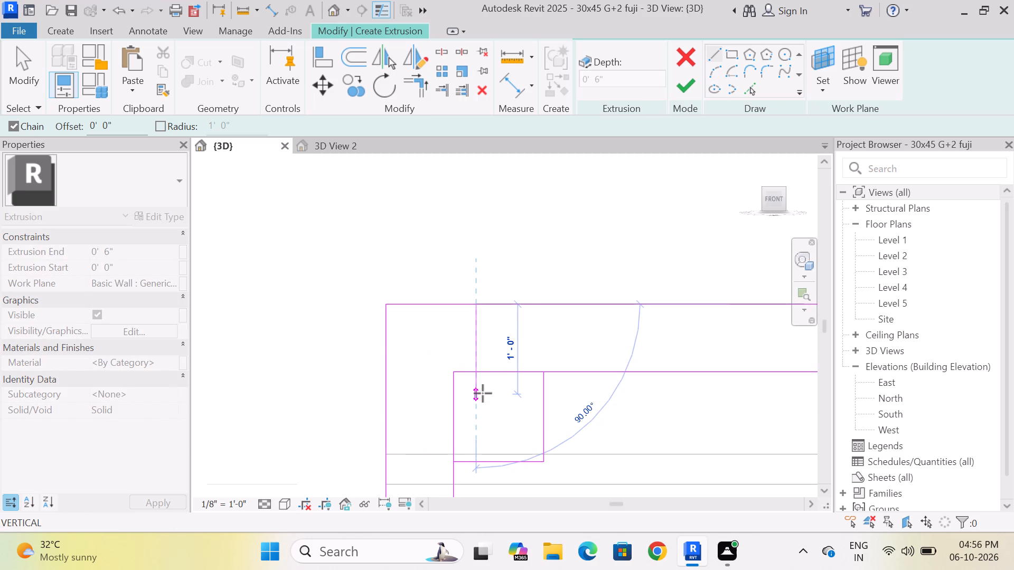
{"action": "left_click", "coordinate": [483, 393]}
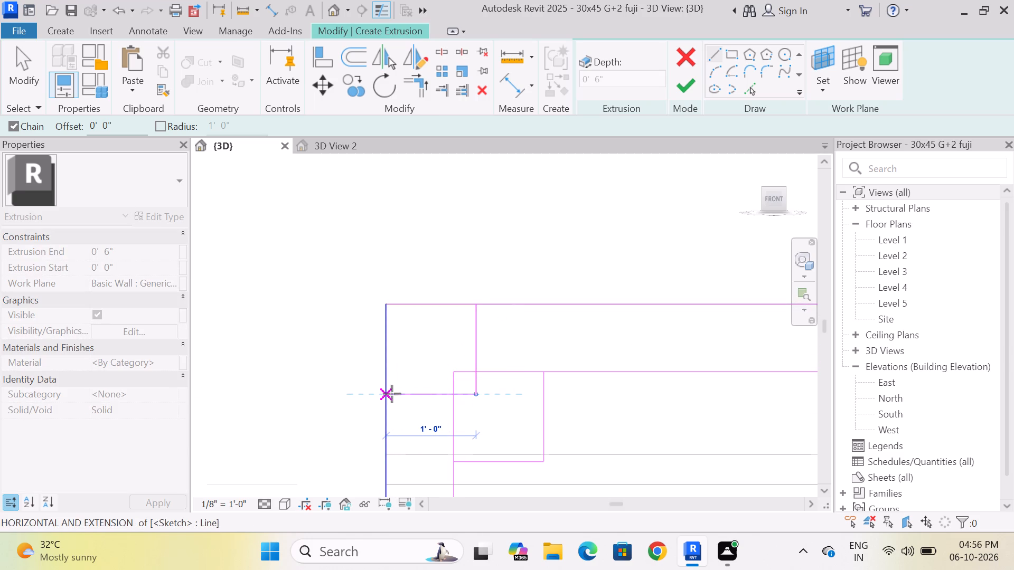
{"action": "left_click", "coordinate": [389, 394]}
{"action": "key", "text": "Escape"}
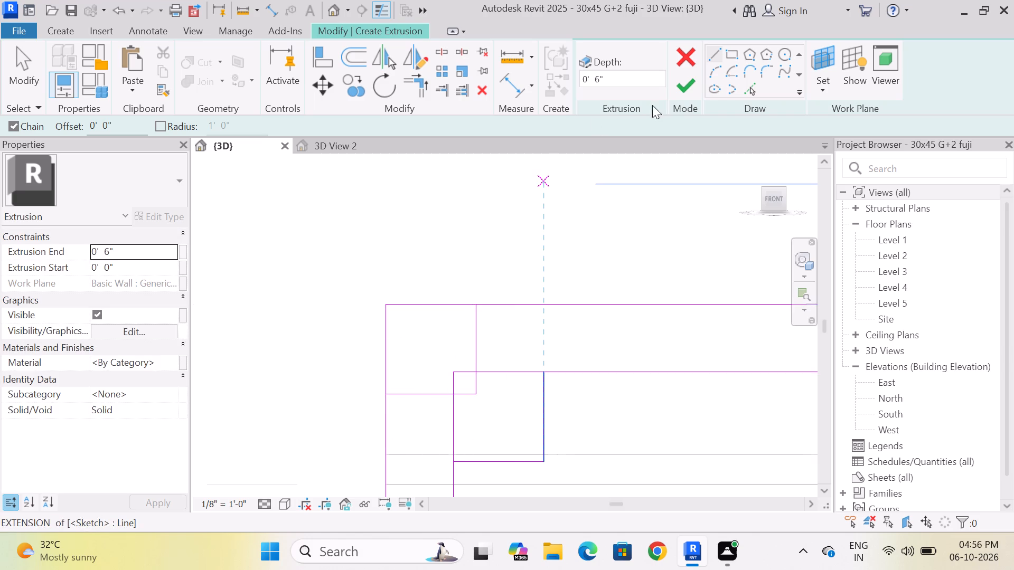
Draw a 1' radius three-point arc rounding the band's outer corner between the guide square's ends.
{"action": "left_click", "coordinate": [709, 70]}
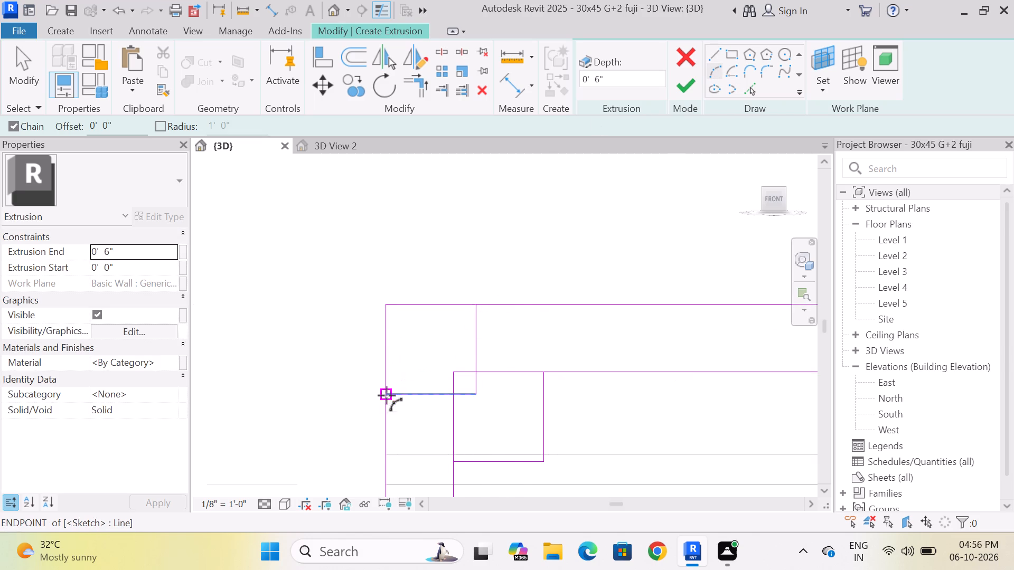
{"action": "left_click", "coordinate": [387, 395]}
{"action": "left_click", "coordinate": [474, 304]}
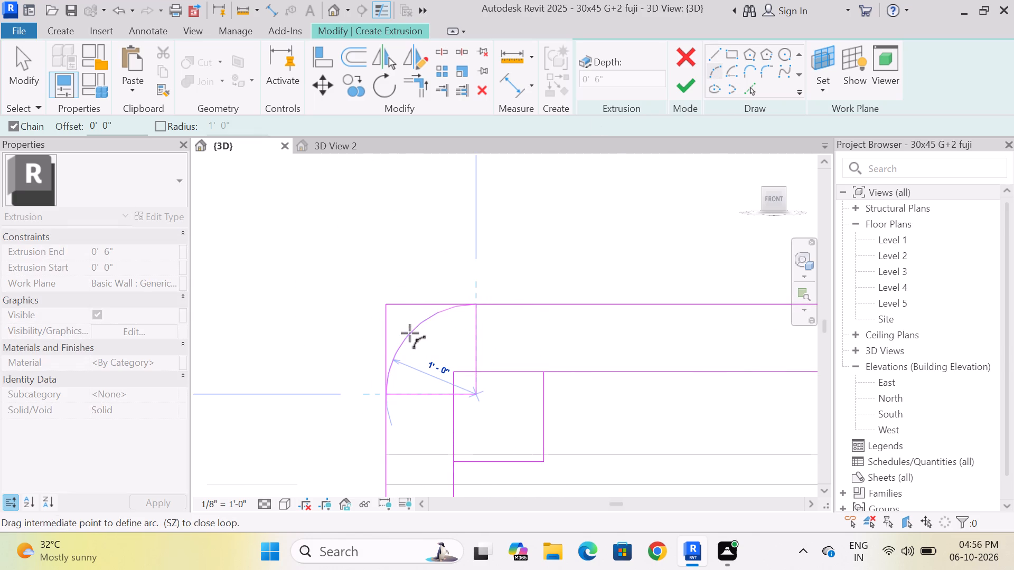
{"action": "left_click", "coordinate": [410, 333]}
{"action": "key", "text": "Escape"}
Draw a 1' radius three-point arc rounding the band's inner corner between the guide square's ends.
{"action": "left_click", "coordinate": [453, 460]}
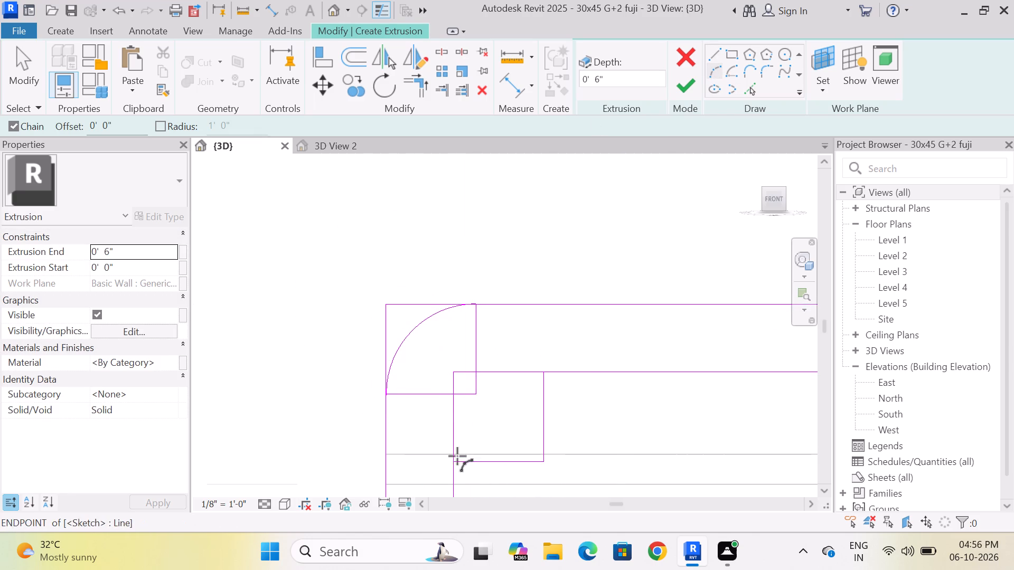
{"action": "left_click", "coordinate": [544, 368]}
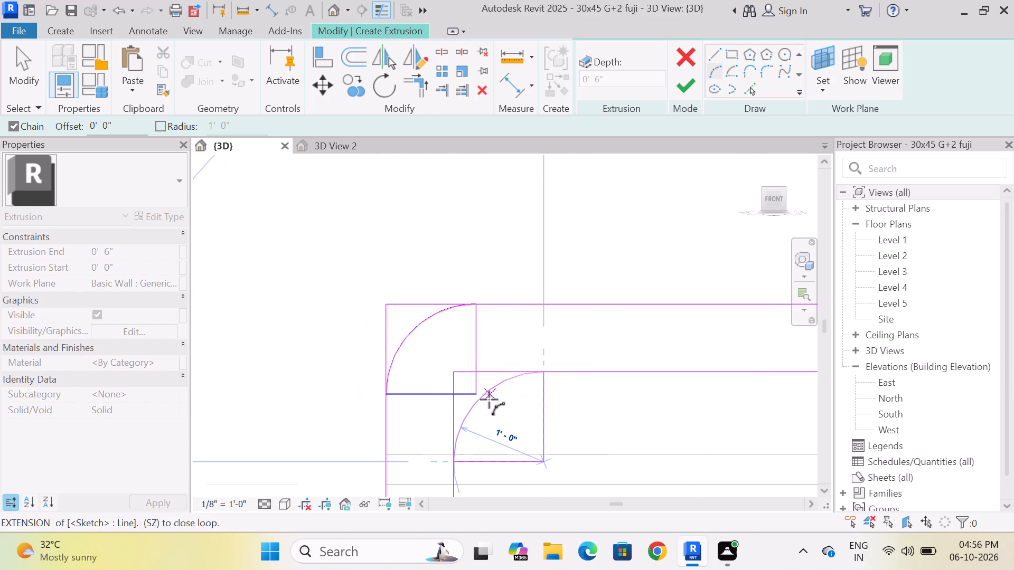
{"action": "left_click", "coordinate": [489, 400]}
{"action": "key", "text": "Escape"}
Delete the four 1' guide lines around the band's inner and outer corner arcs.
{"action": "scroll", "coordinate": [479, 335], "scroll_direction": "down", "scroll_amount": 8}
{"action": "scroll", "coordinate": [491, 396], "scroll_direction": "up", "scroll_amount": 4}
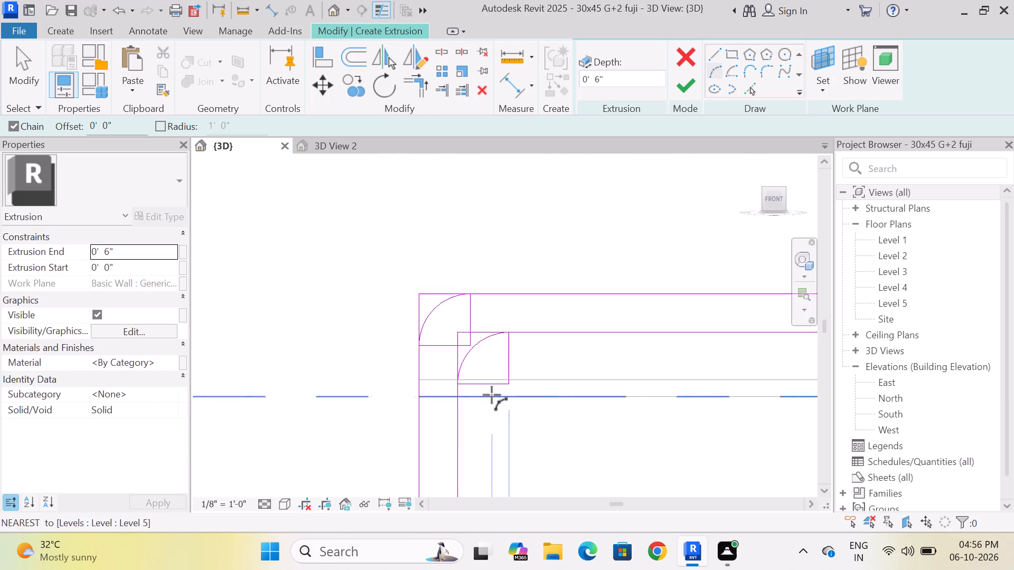
{"action": "scroll", "coordinate": [492, 395], "scroll_direction": "up", "scroll_amount": 2}
{"action": "key", "text": "Escape"}
{"action": "left_click_drag", "start_coordinate": [541, 400], "coordinate": [502, 355]}
{"action": "key", "text": "Delete"}
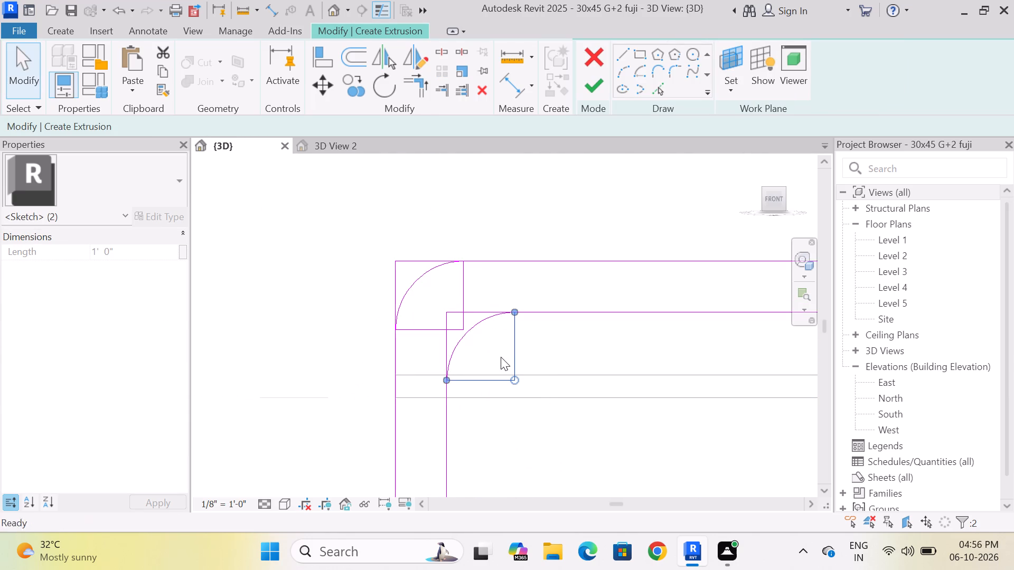
{"action": "left_click", "coordinate": [464, 281]}
{"action": "key", "text": "Delete"}
{"action": "left_click", "coordinate": [417, 328]}
{"action": "key", "text": "Delete"}
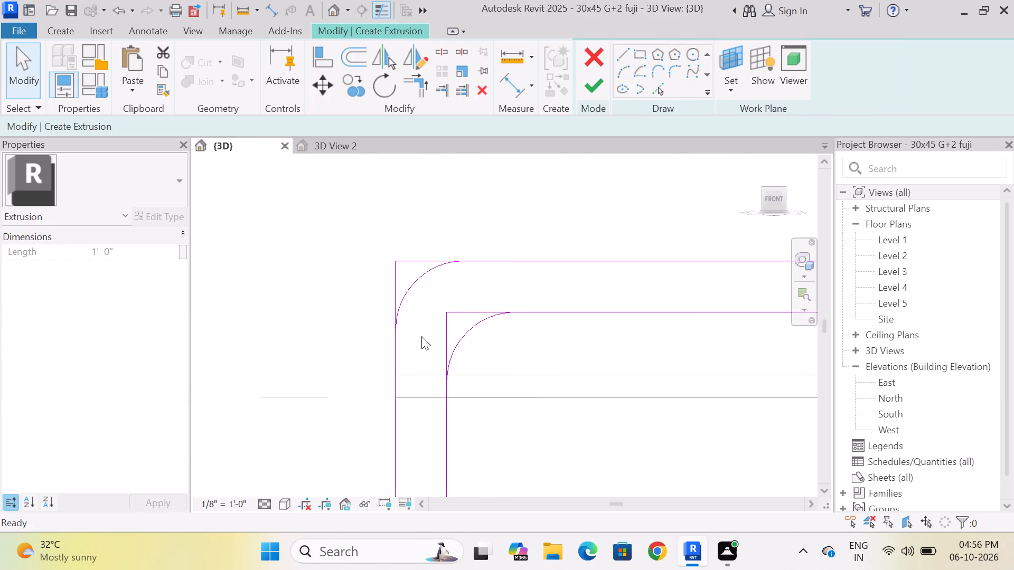
Trim the band's inner and outer straight lines to their corner arcs, removing the square corners.
{"action": "left_click", "coordinate": [423, 91]}
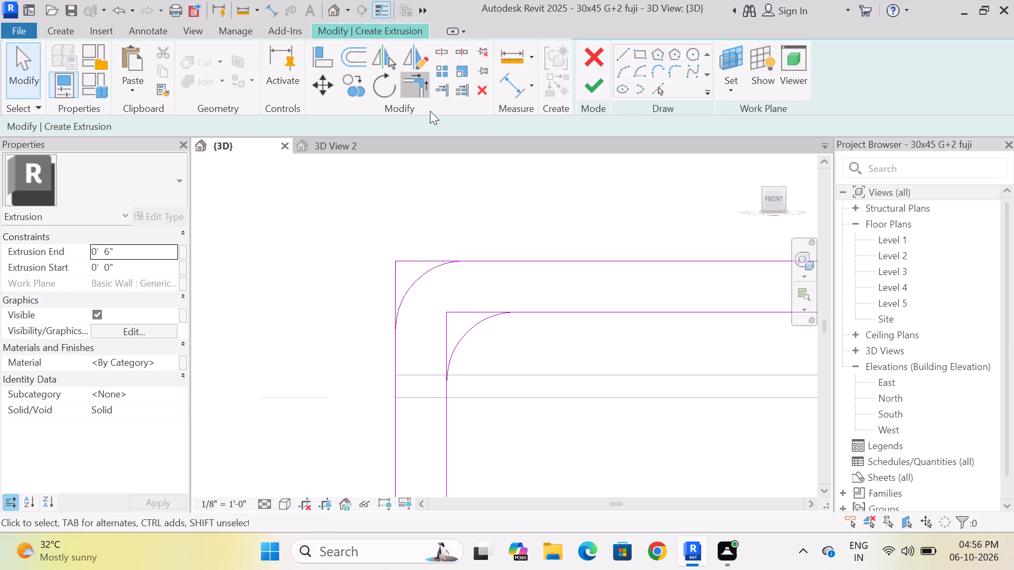
{"action": "left_click_drag", "start_coordinate": [443, 415], "coordinate": [447, 412]}
{"action": "left_click", "coordinate": [459, 329]}
{"action": "left_click", "coordinate": [474, 327]}
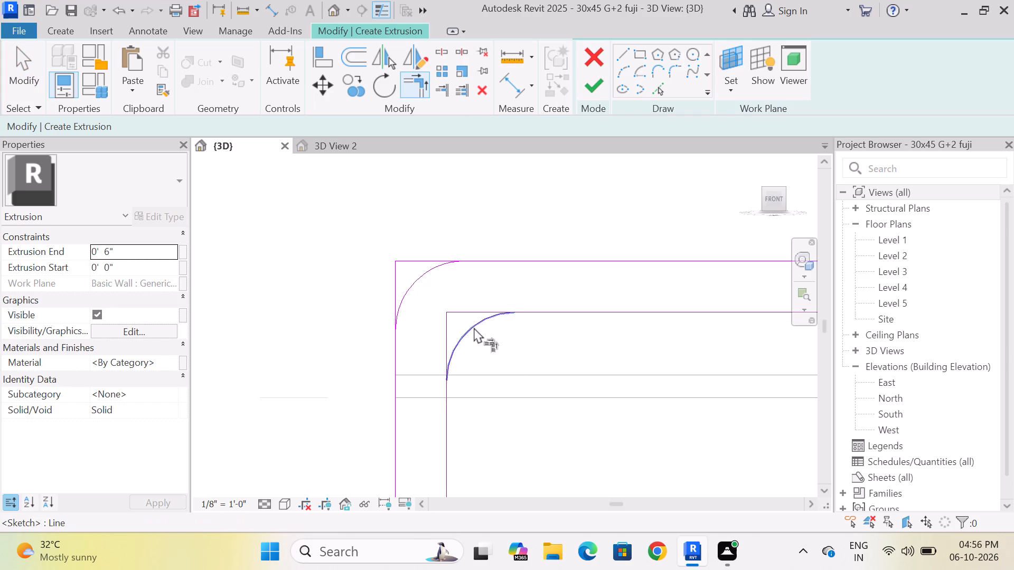
{"action": "left_click", "coordinate": [449, 409]}
{"action": "left_click", "coordinate": [560, 313]}
{"action": "left_click", "coordinate": [466, 330]}
{"action": "left_click_drag", "start_coordinate": [488, 263], "coordinate": [483, 264]}
{"action": "left_click", "coordinate": [415, 276]}
{"action": "left_click_drag", "start_coordinate": [391, 365], "coordinate": [393, 359]}
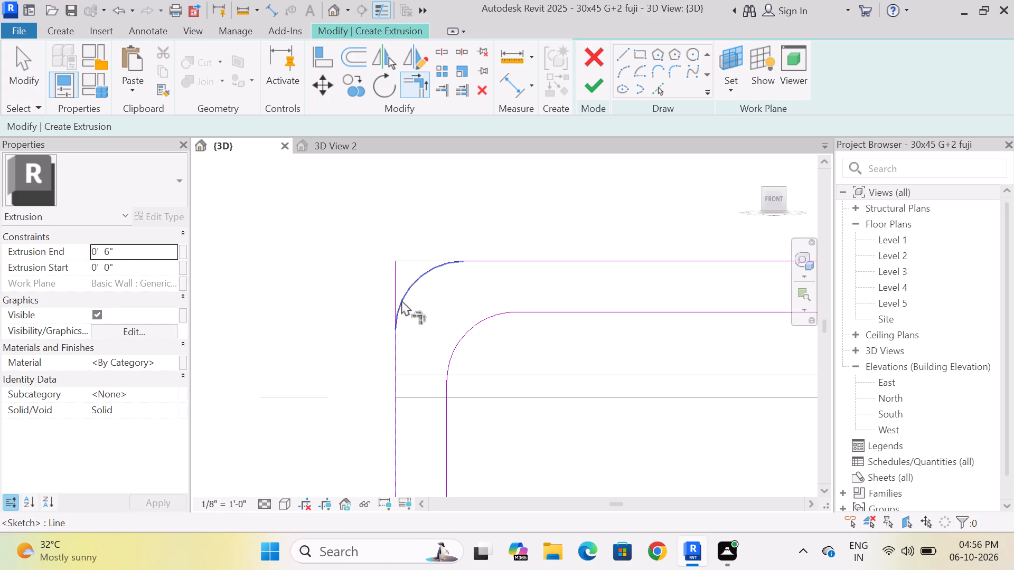
{"action": "left_click", "coordinate": [403, 290]}
Finish the round-cornered roof band sketch as a 6" deep extrusion.
{"action": "scroll", "coordinate": [433, 297], "scroll_direction": "down", "scroll_amount": 11}
{"action": "scroll", "coordinate": [475, 321], "scroll_direction": "down", "scroll_amount": 4}
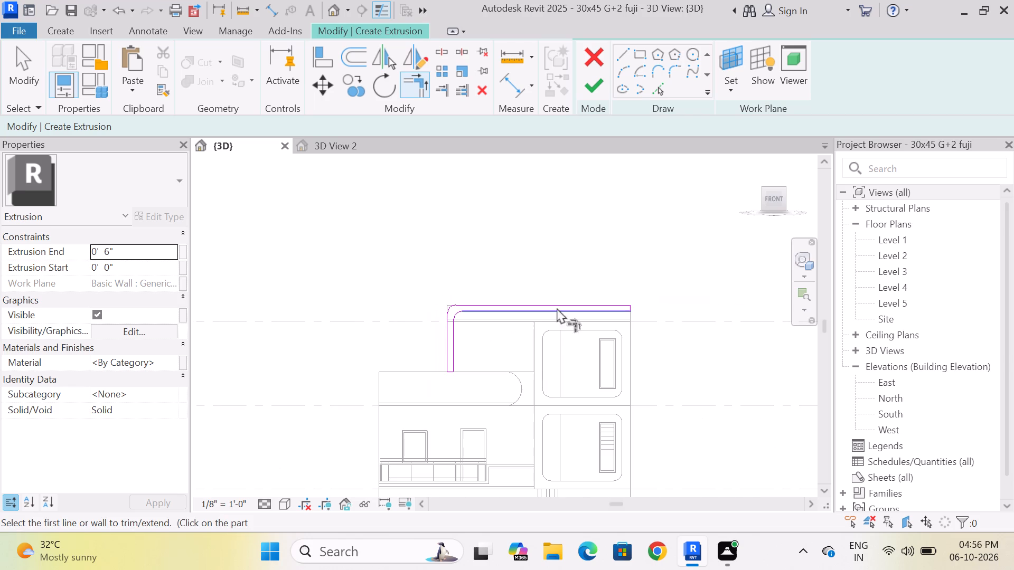
{"action": "left_click", "coordinate": [596, 92]}
{"action": "scroll", "coordinate": [477, 384], "scroll_direction": "down", "scroll_amount": 2}
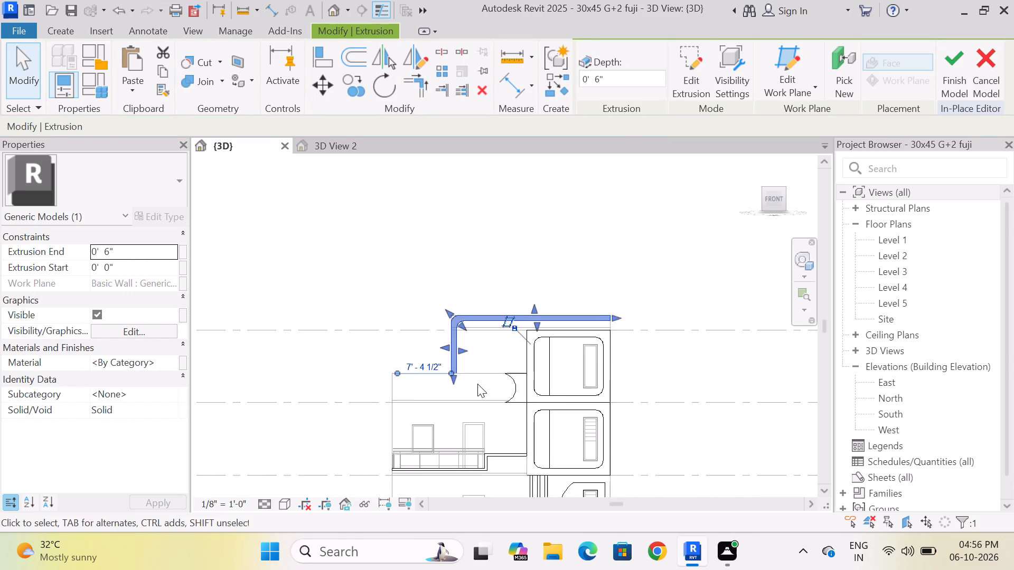
{"action": "scroll", "coordinate": [477, 384], "scroll_direction": "down", "scroll_amount": 1}
Check the reference facade in 3D View 2, and start another extrusion with the terrace parapet wall's front face picked as work plane.
{"action": "left_click", "coordinate": [351, 146]}
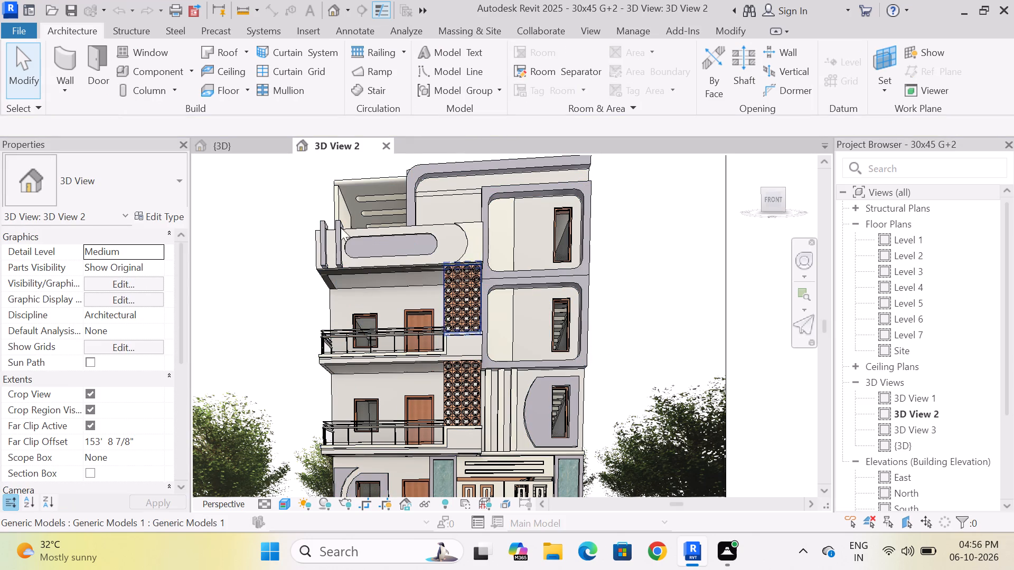
{"action": "left_click", "coordinate": [230, 155]}
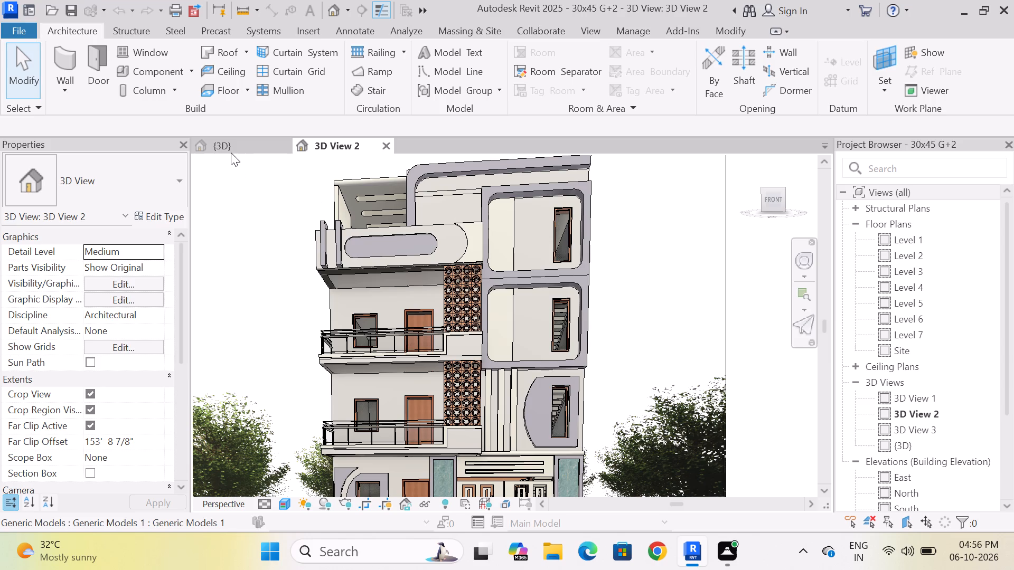
{"action": "left_click", "coordinate": [231, 150]}
{"action": "scroll", "coordinate": [453, 310], "scroll_direction": "down", "scroll_amount": 2}
{"action": "scroll", "coordinate": [466, 355], "scroll_direction": "up", "scroll_amount": 3}
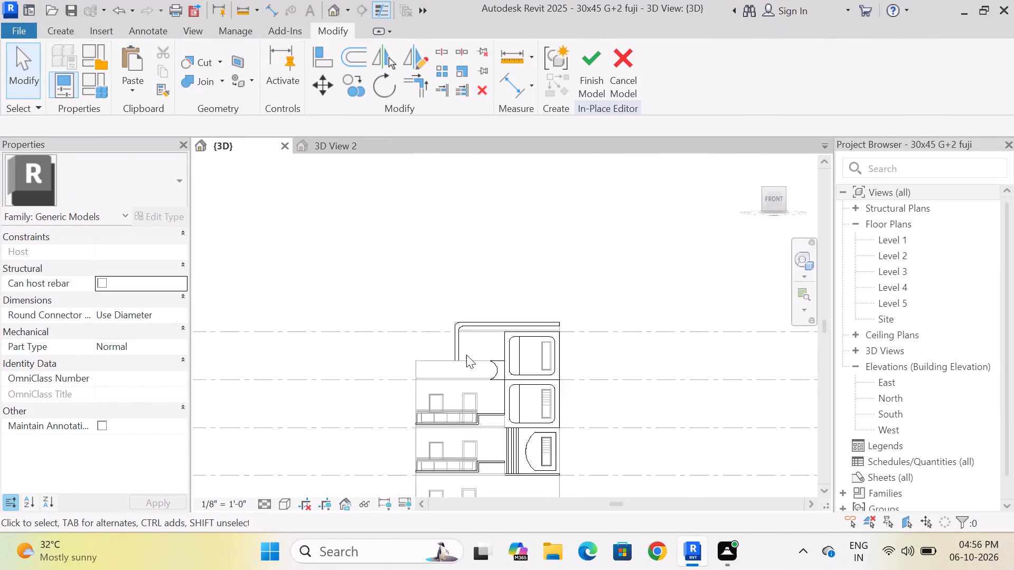
{"action": "scroll", "coordinate": [466, 355], "scroll_direction": "up", "scroll_amount": 5}
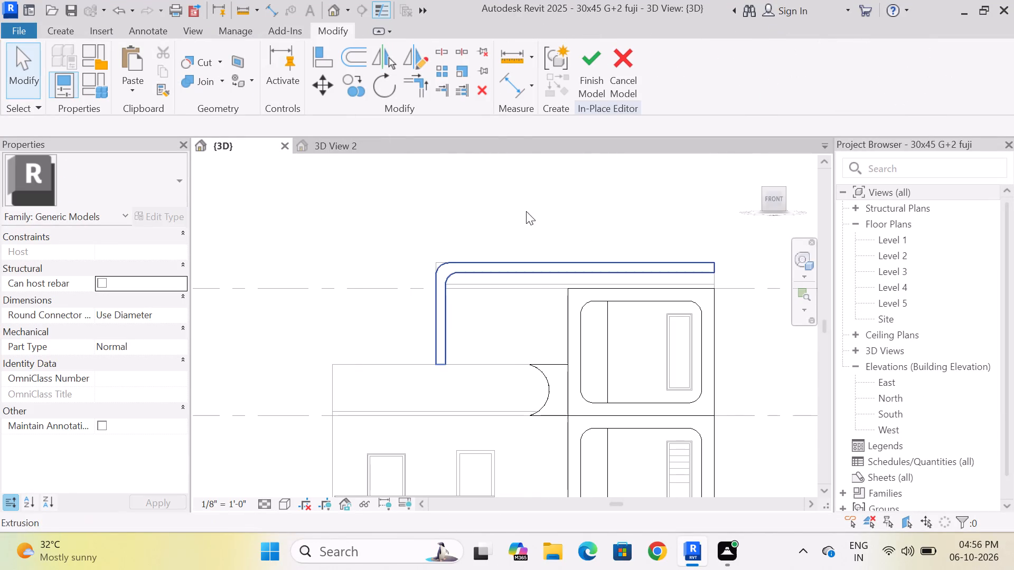
{"action": "left_click", "coordinate": [64, 34]}
{"action": "left_click", "coordinate": [124, 62]}
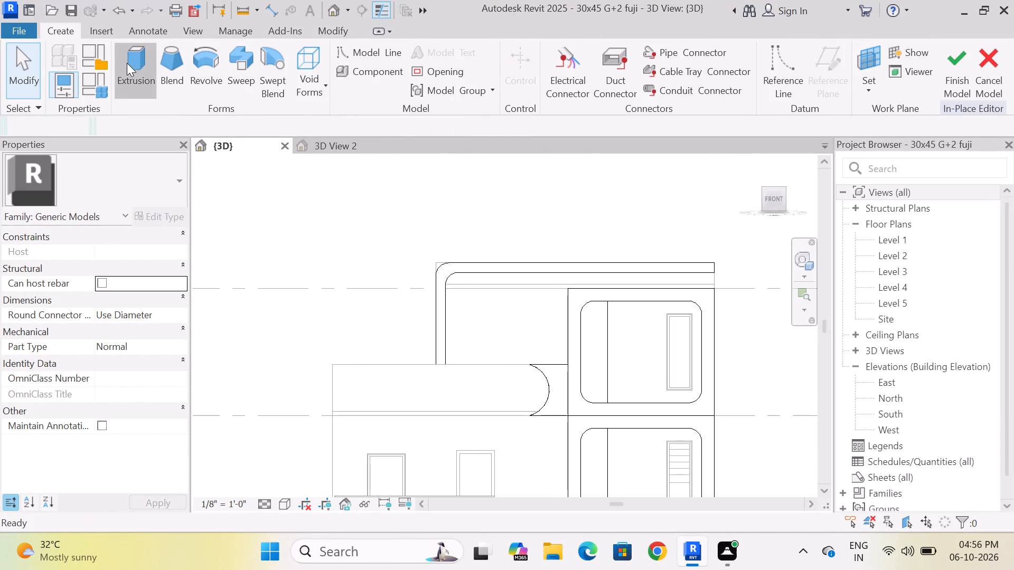
{"action": "left_click", "coordinate": [822, 58]}
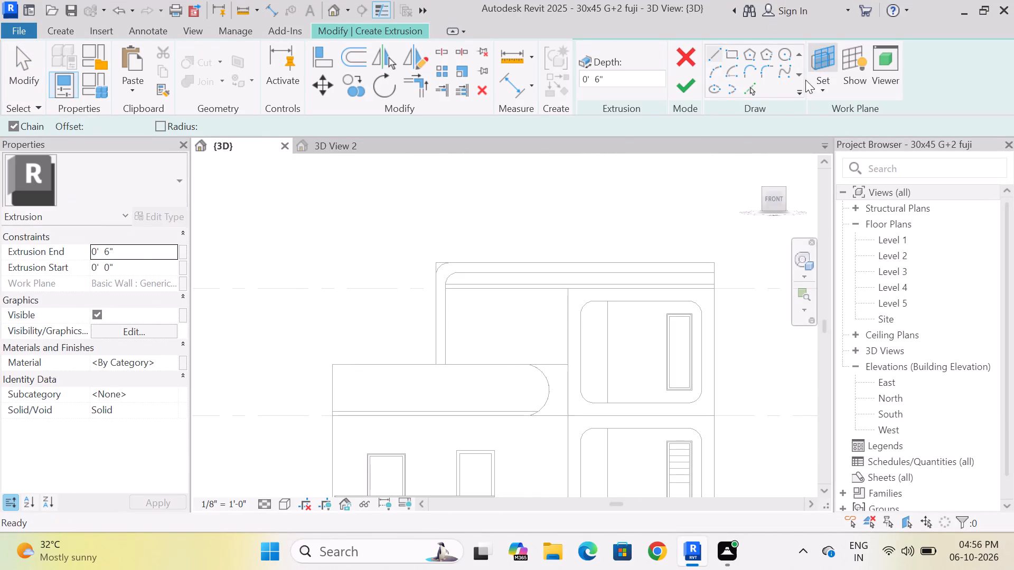
{"action": "left_click", "coordinate": [380, 286]}
{"action": "left_click", "coordinate": [379, 290]}
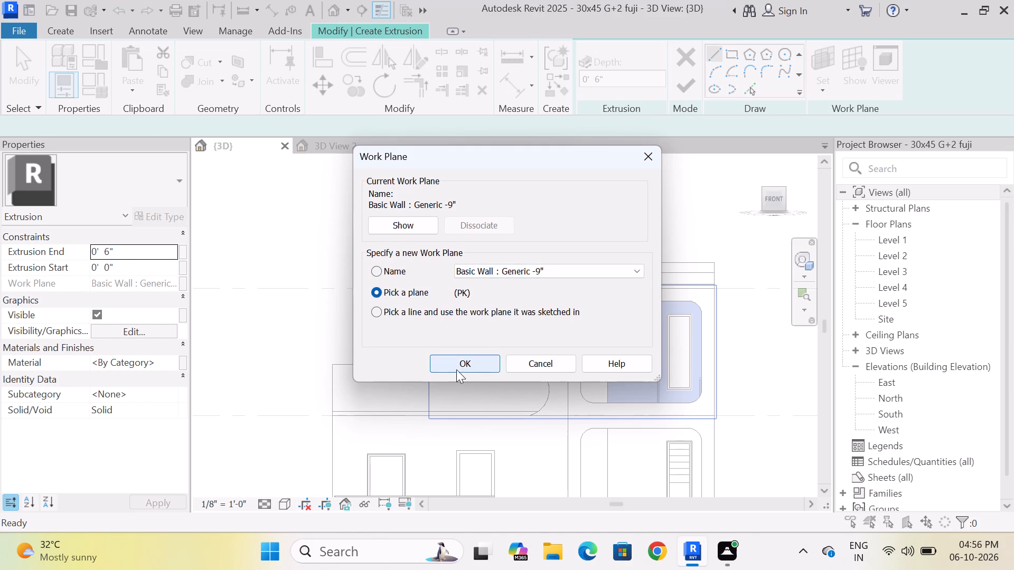
{"action": "left_click", "coordinate": [456, 369]}
{"action": "left_click", "coordinate": [460, 389]}
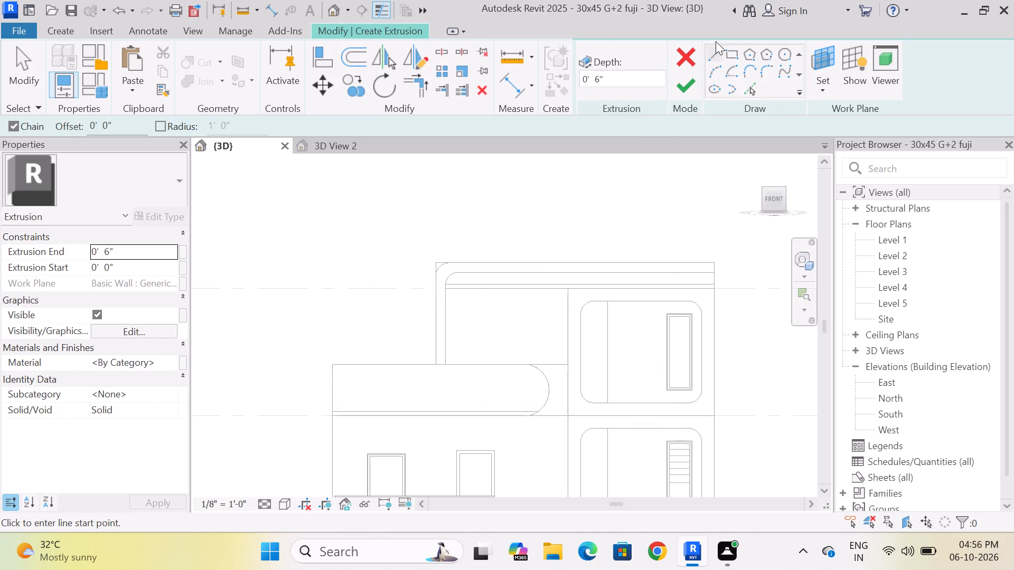
Trace the terrace parapet with picked lines: its curved tower-side end, top edge, bottom edge and straight outer end.
{"action": "left_click", "coordinate": [752, 88]}
{"action": "scroll", "coordinate": [599, 350], "scroll_direction": "up", "scroll_amount": 6}
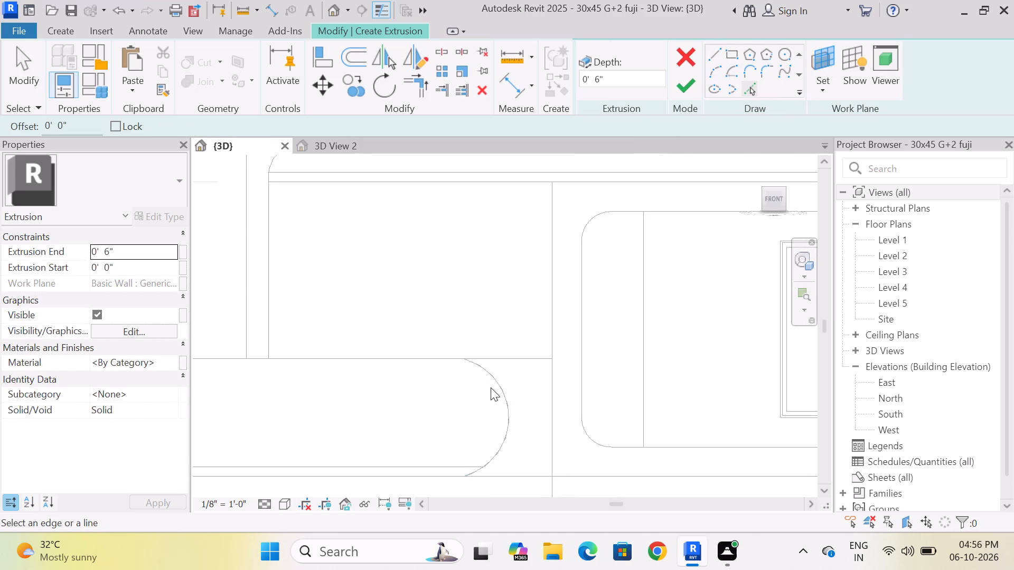
{"action": "left_click", "coordinate": [502, 387]}
{"action": "scroll", "coordinate": [596, 345], "scroll_direction": "down", "scroll_amount": 7}
{"action": "scroll", "coordinate": [464, 375], "scroll_direction": "up", "scroll_amount": 3}
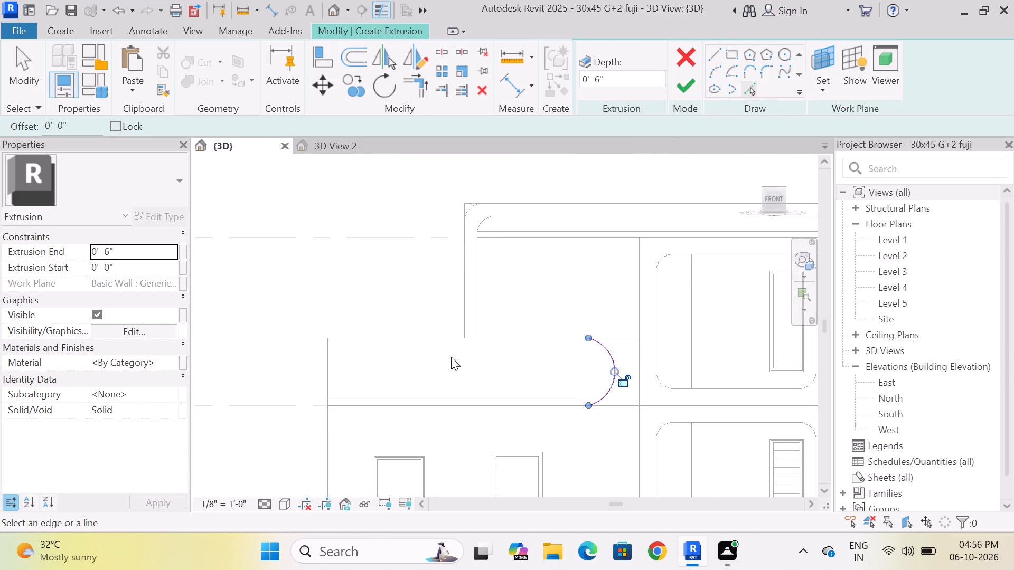
{"action": "scroll", "coordinate": [451, 357], "scroll_direction": "down", "scroll_amount": 3}
{"action": "key", "text": "Escape"}
{"action": "scroll", "coordinate": [489, 354], "scroll_direction": "up", "scroll_amount": 3}
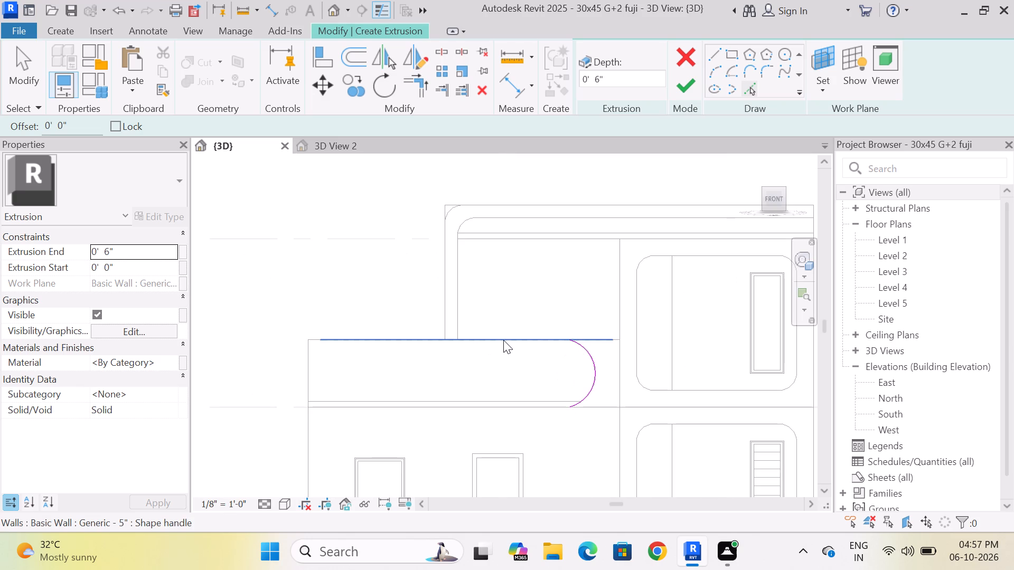
{"action": "left_click", "coordinate": [503, 340]}
{"action": "scroll", "coordinate": [527, 415], "scroll_direction": "up", "scroll_amount": 3}
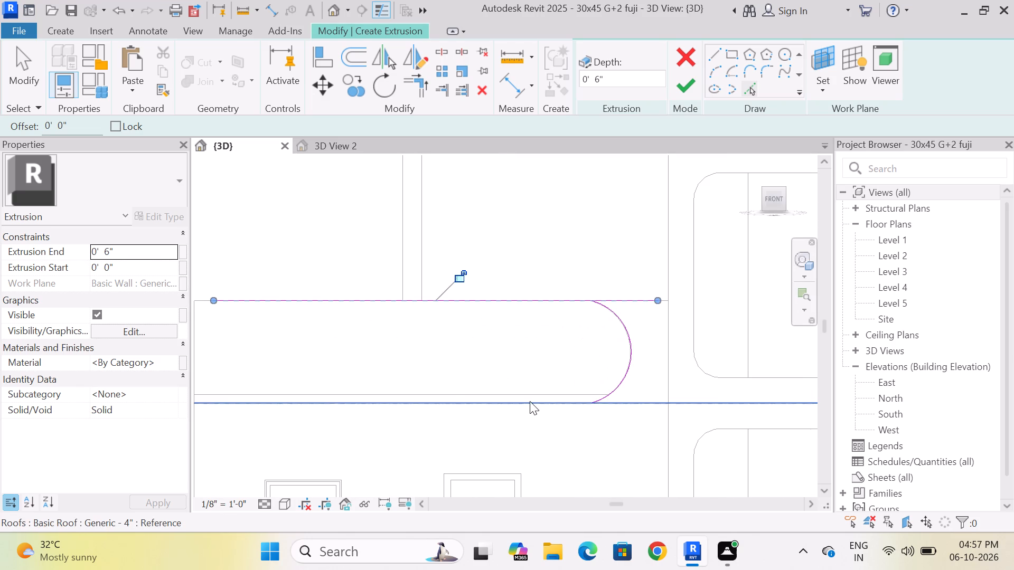
{"action": "left_click", "coordinate": [530, 401]}
{"action": "scroll", "coordinate": [535, 408], "scroll_direction": "down", "scroll_amount": 4}
{"action": "scroll", "coordinate": [369, 364], "scroll_direction": "up", "scroll_amount": 2}
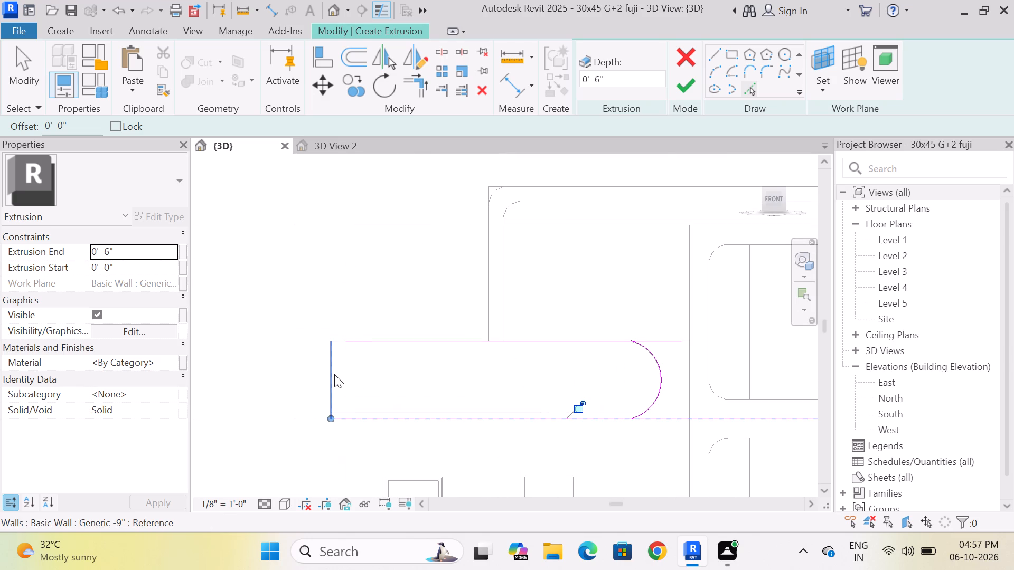
{"action": "left_click", "coordinate": [334, 374]}
{"action": "key", "text": "Escape"}
{"action": "key", "text": "Escape"}
Trim the picked parapet lines and arc to each other to form a closed profile with one round end.
{"action": "left_click", "coordinate": [413, 81]}
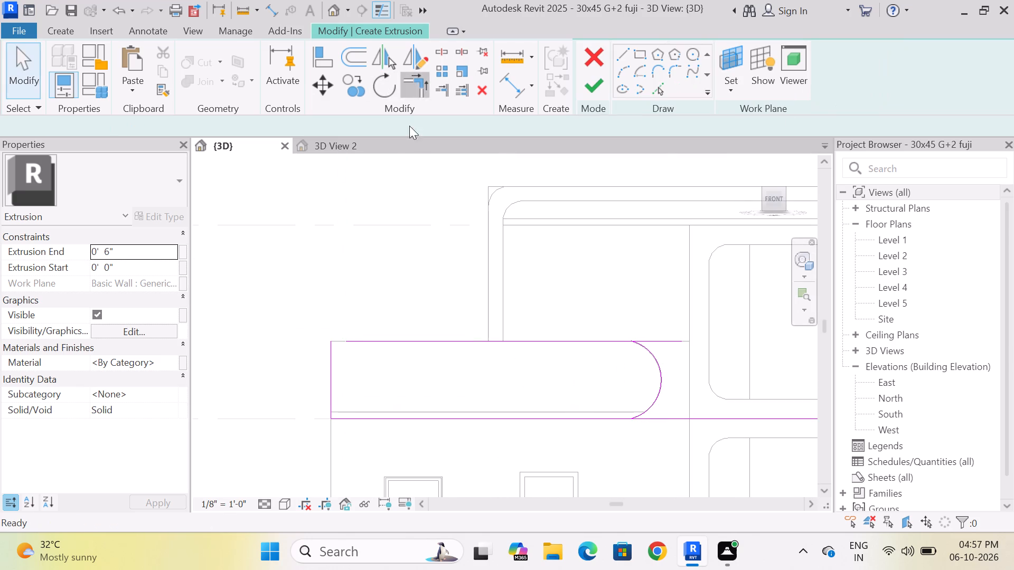
{"action": "left_click", "coordinate": [334, 368]}
{"action": "left_click", "coordinate": [364, 342]}
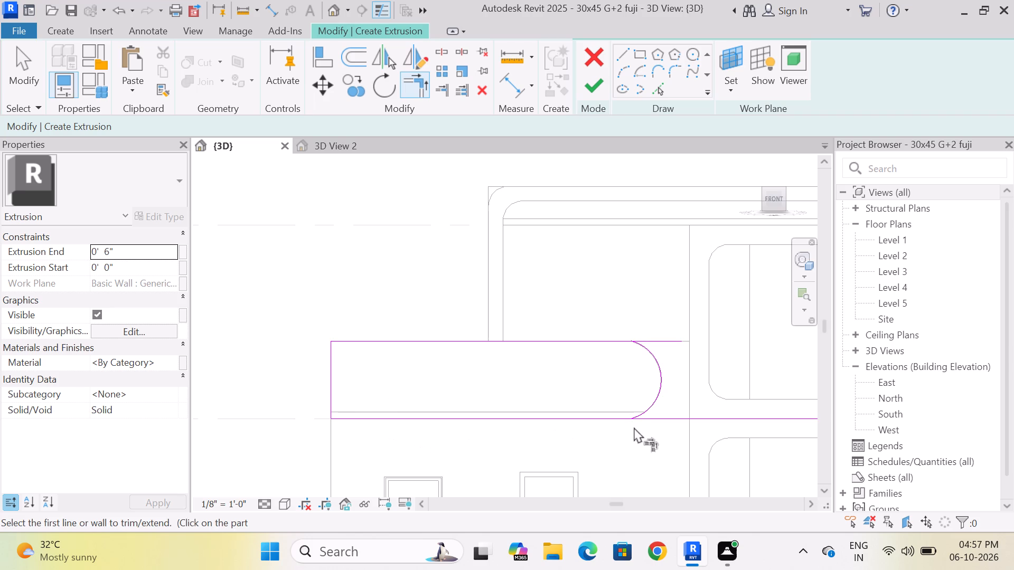
{"action": "left_click", "coordinate": [604, 417]}
{"action": "left_click", "coordinate": [655, 383]}
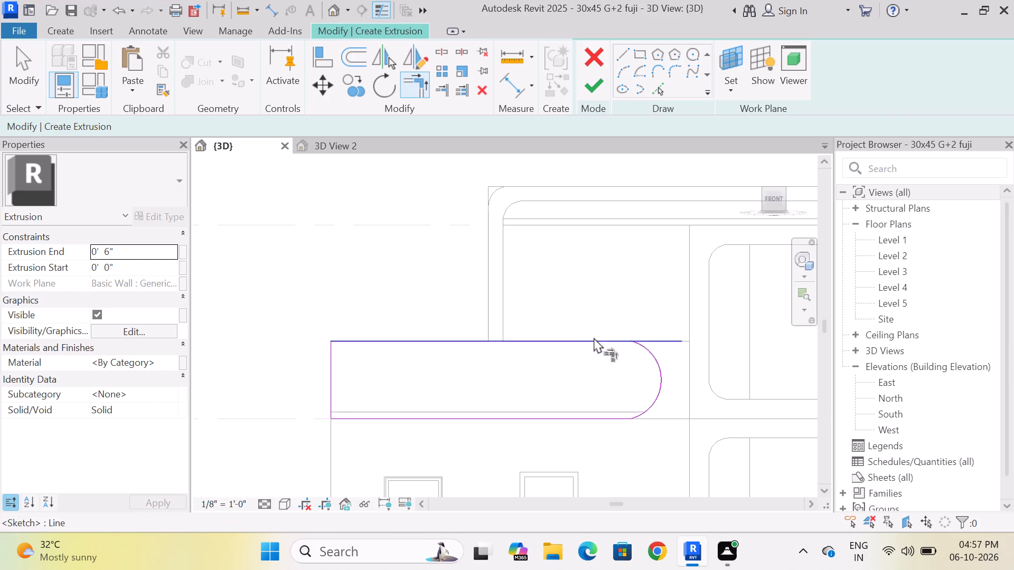
{"action": "left_click", "coordinate": [594, 337]}
{"action": "left_click", "coordinate": [658, 364]}
Finish the round-ended parapet sketch as a 6" deep extrusion.
{"action": "scroll", "coordinate": [558, 360], "scroll_direction": "down", "scroll_amount": 5}
{"action": "scroll", "coordinate": [540, 367], "scroll_direction": "up", "scroll_amount": 2}
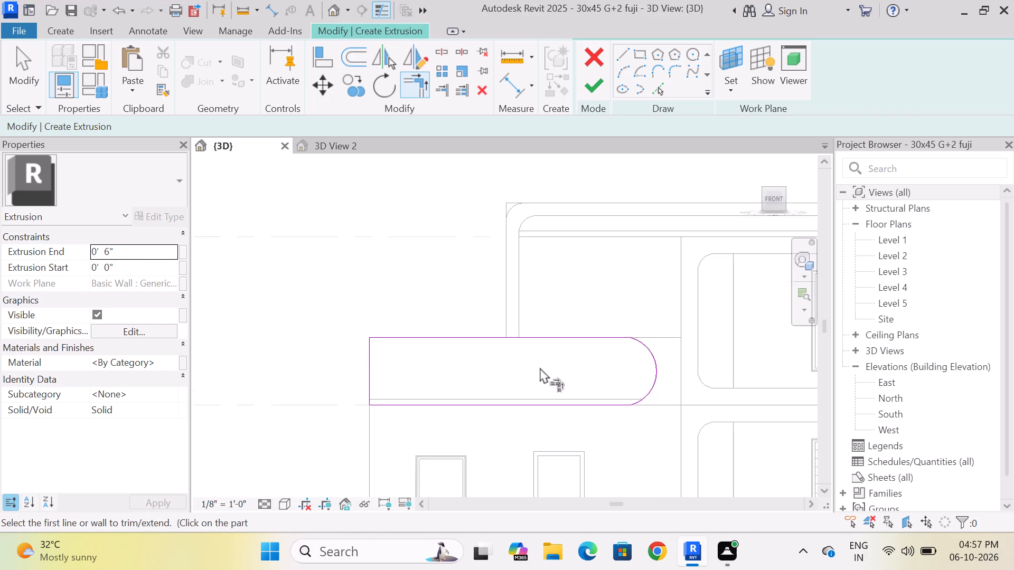
{"action": "scroll", "coordinate": [540, 367], "scroll_direction": "up", "scroll_amount": 4}
{"action": "scroll", "coordinate": [439, 359], "scroll_direction": "down", "scroll_amount": 3}
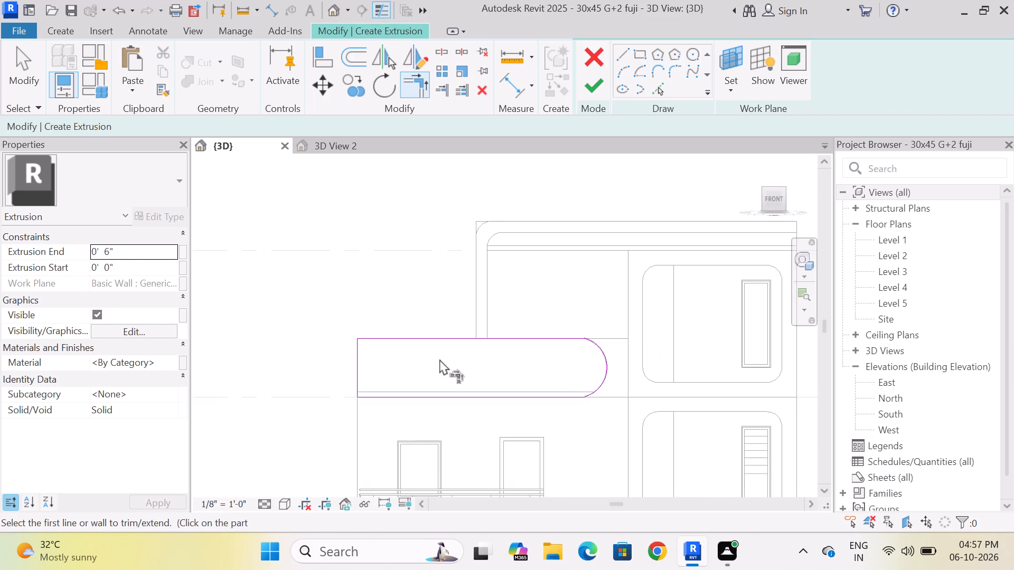
{"action": "scroll", "coordinate": [476, 361], "scroll_direction": "up", "scroll_amount": 3}
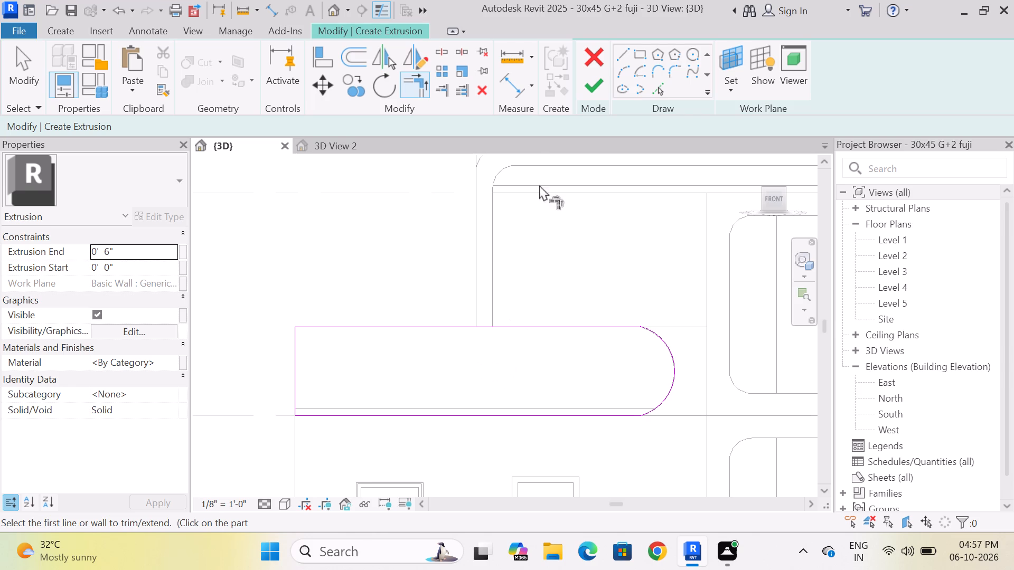
{"action": "left_click", "coordinate": [596, 85]}
{"action": "key", "text": "Escape"}
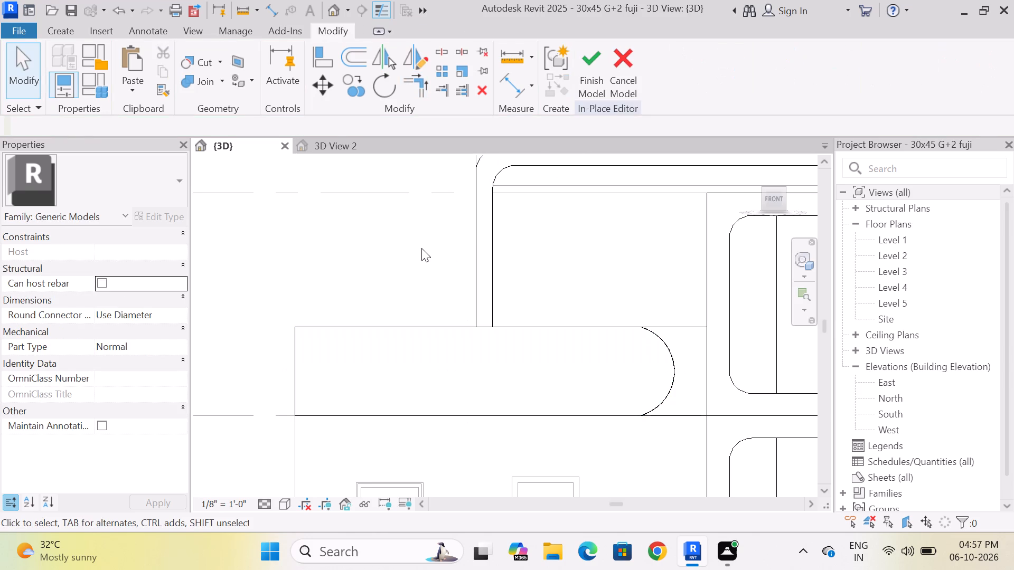
Set the round-ended terrace parapet extrusion's depth to 3".
{"action": "scroll", "coordinate": [384, 204], "scroll_direction": "down", "scroll_amount": 3}
{"action": "left_click", "coordinate": [408, 298]}
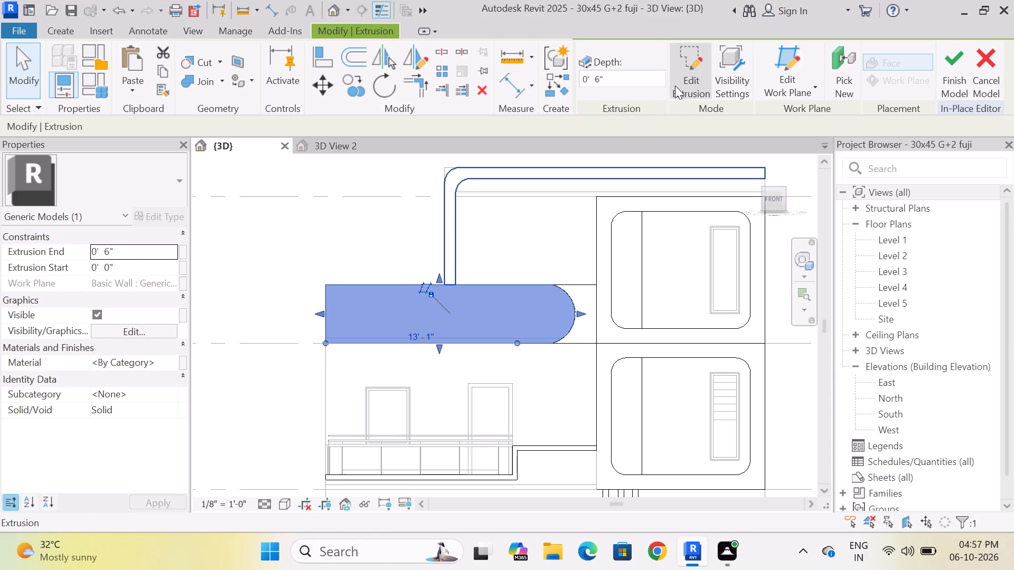
{"action": "left_click", "coordinate": [677, 81]}
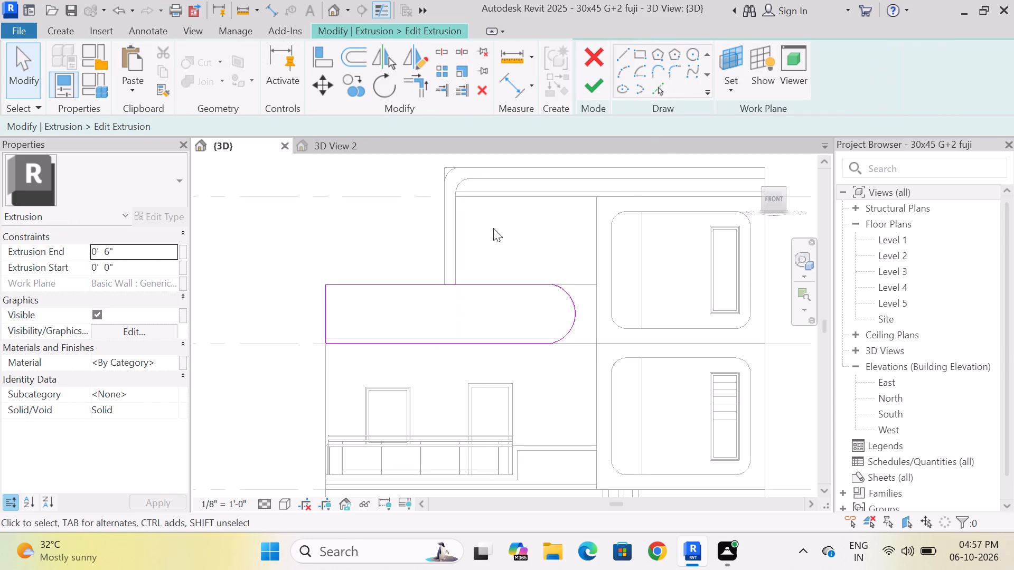
{"action": "left_click", "coordinate": [595, 90]}
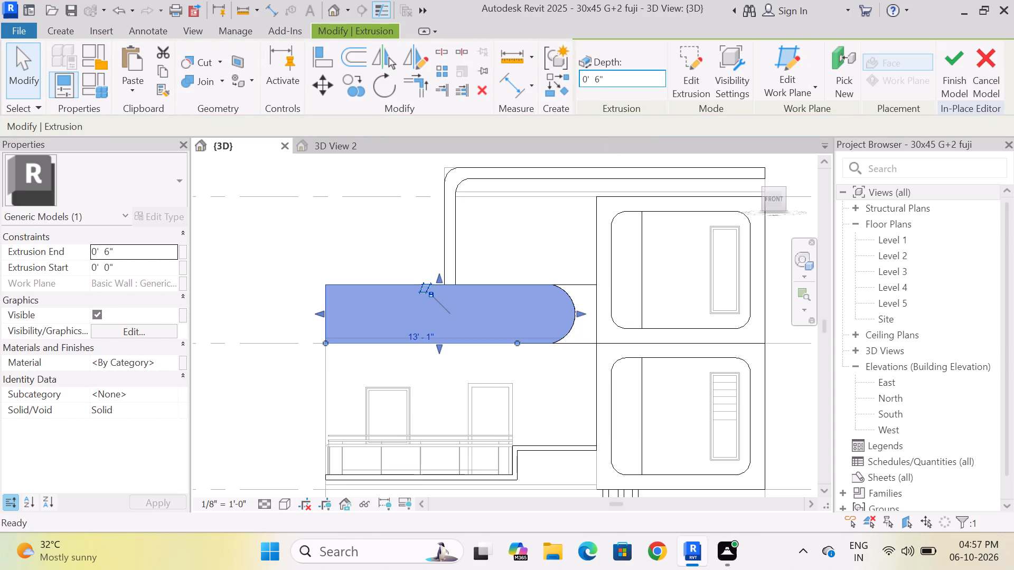
{"action": "left_click", "coordinate": [636, 76]}
{"action": "key", "text": "BackSpace"}
{"action": "key", "text": "3"}
{"action": "key", "text": "shift+quotedbl"}
{"action": "key", "text": "Return"}
{"action": "left_click", "coordinate": [368, 228]}
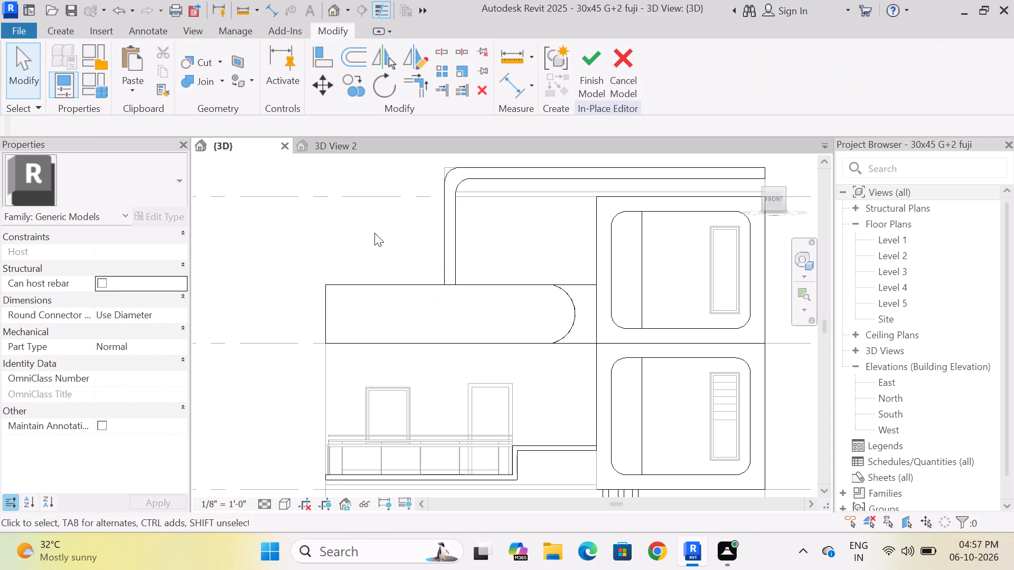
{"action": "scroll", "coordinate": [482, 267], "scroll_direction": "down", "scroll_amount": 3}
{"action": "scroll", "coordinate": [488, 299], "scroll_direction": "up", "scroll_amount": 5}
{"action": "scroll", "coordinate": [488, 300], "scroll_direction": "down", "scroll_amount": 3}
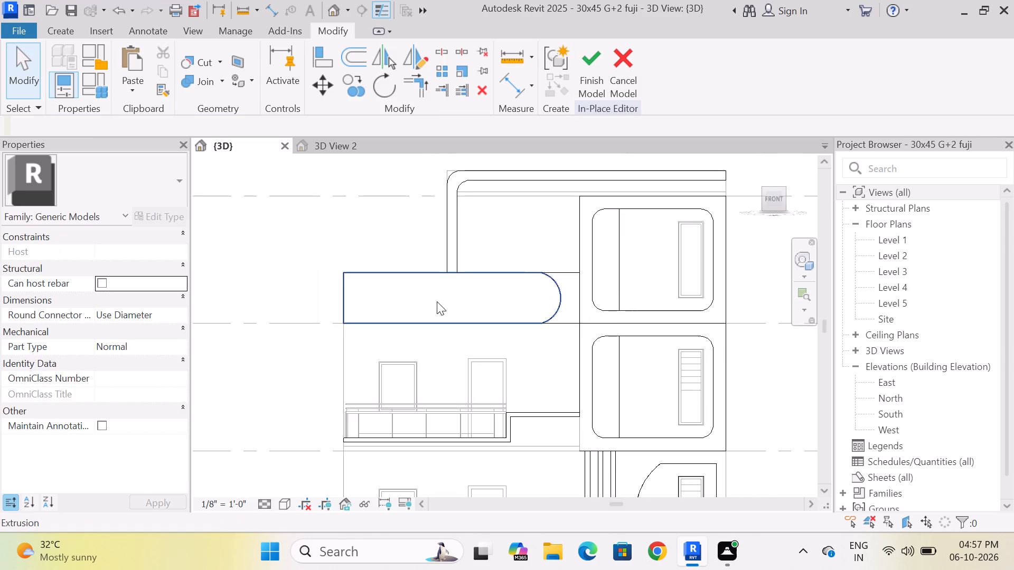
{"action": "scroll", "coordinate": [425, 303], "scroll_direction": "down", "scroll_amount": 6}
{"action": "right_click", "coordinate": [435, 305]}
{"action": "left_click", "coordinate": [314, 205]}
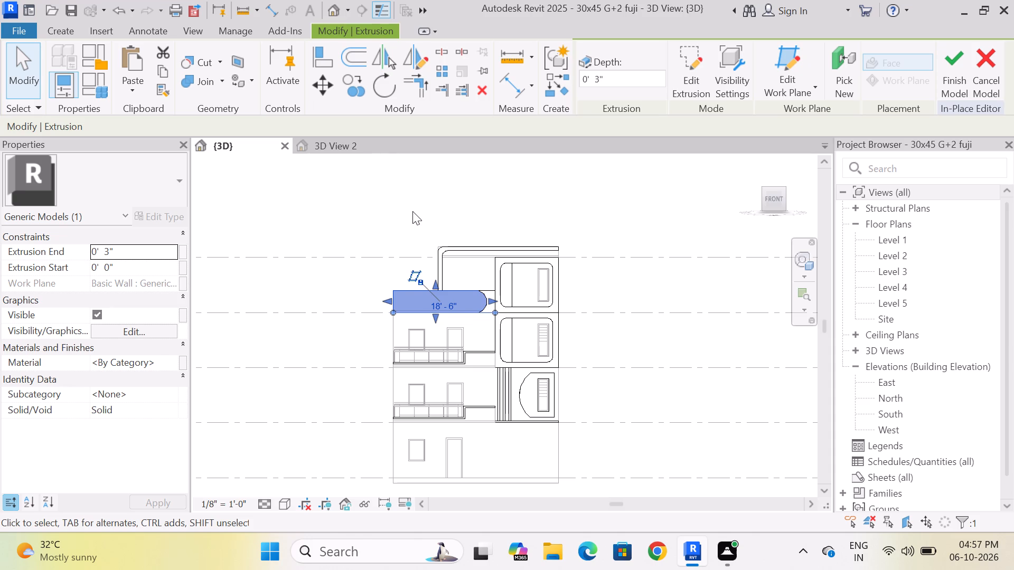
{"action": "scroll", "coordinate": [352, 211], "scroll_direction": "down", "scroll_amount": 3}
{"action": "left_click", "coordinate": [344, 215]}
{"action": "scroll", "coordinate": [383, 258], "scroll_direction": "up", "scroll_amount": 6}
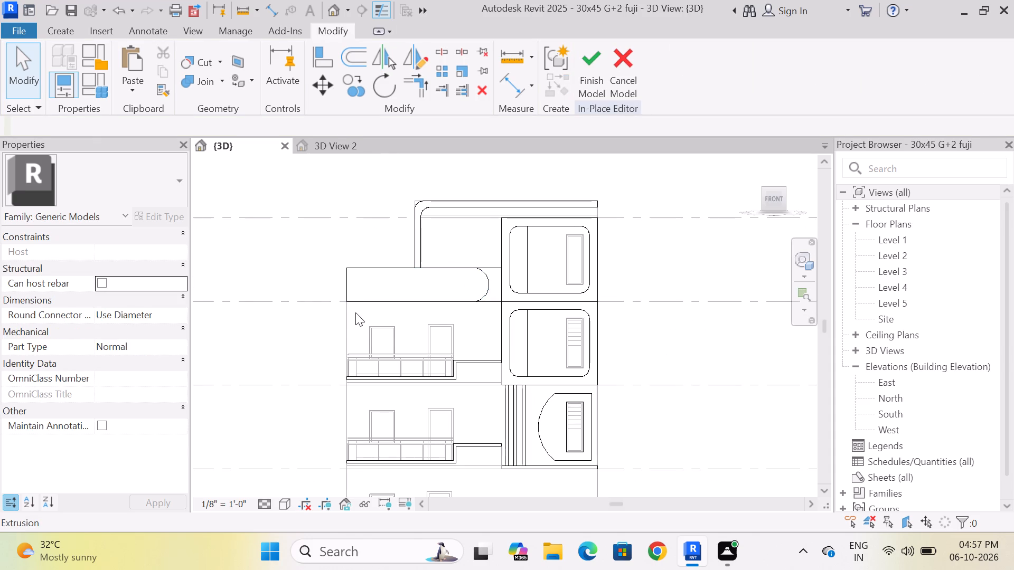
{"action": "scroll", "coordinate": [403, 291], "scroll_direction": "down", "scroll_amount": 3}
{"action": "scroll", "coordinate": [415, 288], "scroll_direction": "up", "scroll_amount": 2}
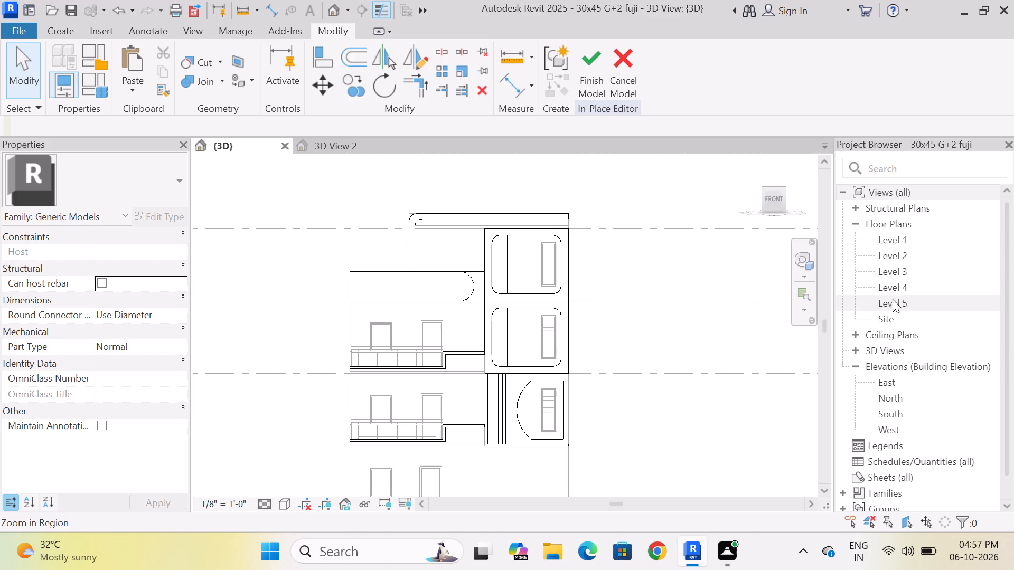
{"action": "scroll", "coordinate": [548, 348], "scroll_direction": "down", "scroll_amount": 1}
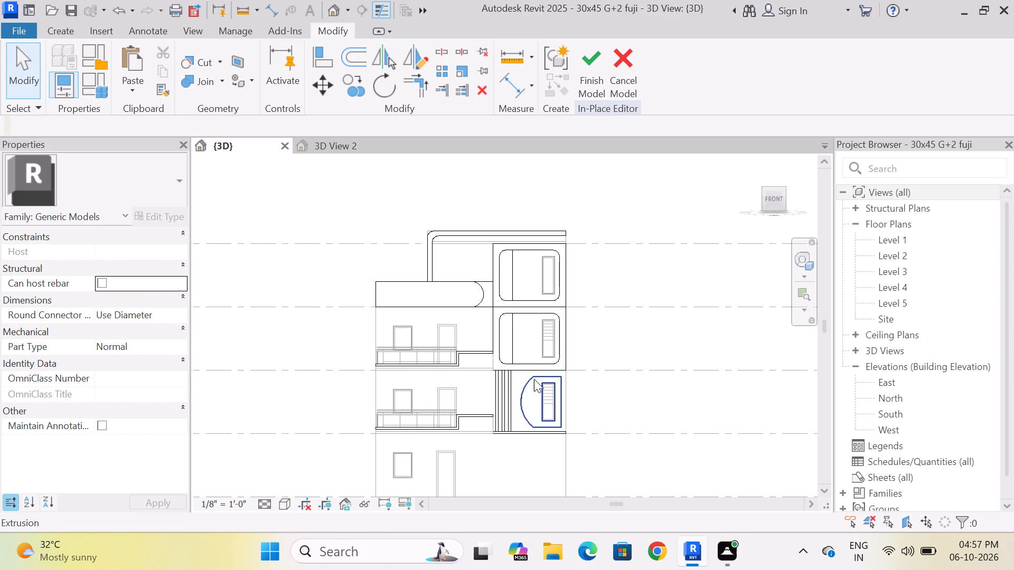
In the Level 4 floor plan, draw a north-south reference plane through the building, in line with the front room's west wall.
{"action": "double_click", "coordinate": [907, 289]}
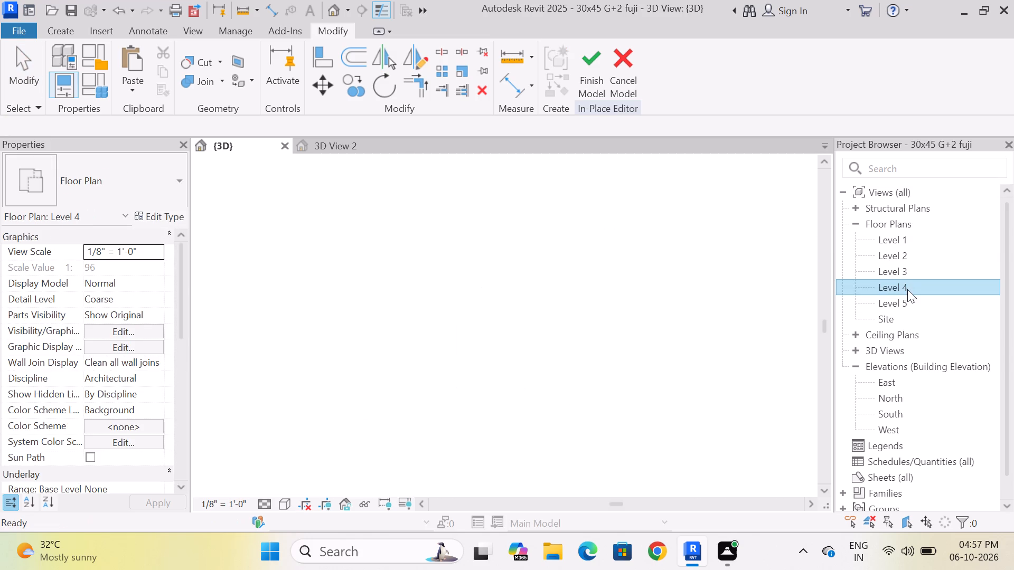
{"action": "scroll", "coordinate": [530, 367], "scroll_direction": "up", "scroll_amount": 8}
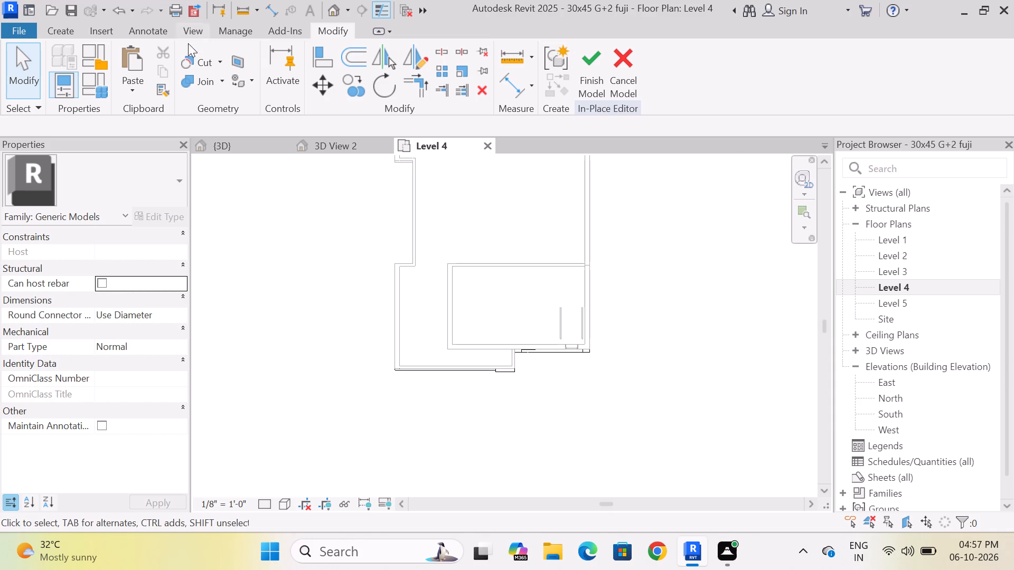
{"action": "left_click", "coordinate": [78, 27]}
{"action": "left_click", "coordinate": [829, 81]}
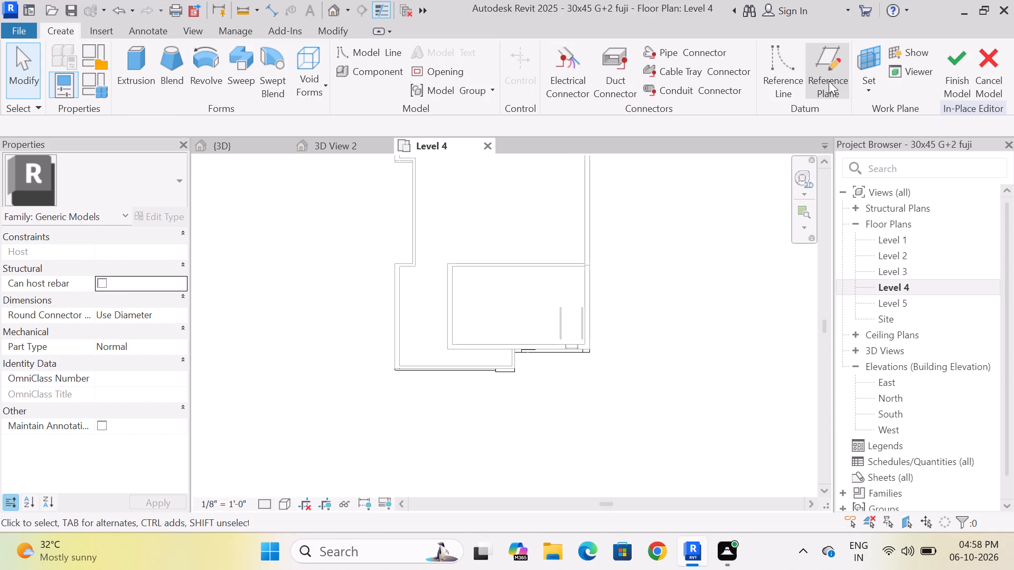
{"action": "scroll", "coordinate": [459, 419], "scroll_direction": "down", "scroll_amount": 4}
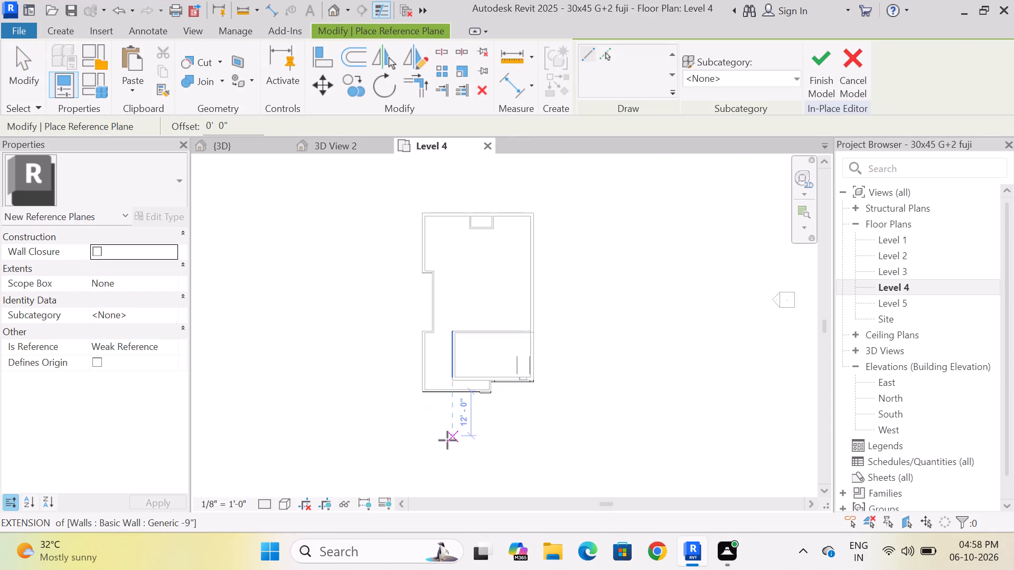
{"action": "left_click", "coordinate": [449, 446]}
{"action": "left_click", "coordinate": [446, 189]}
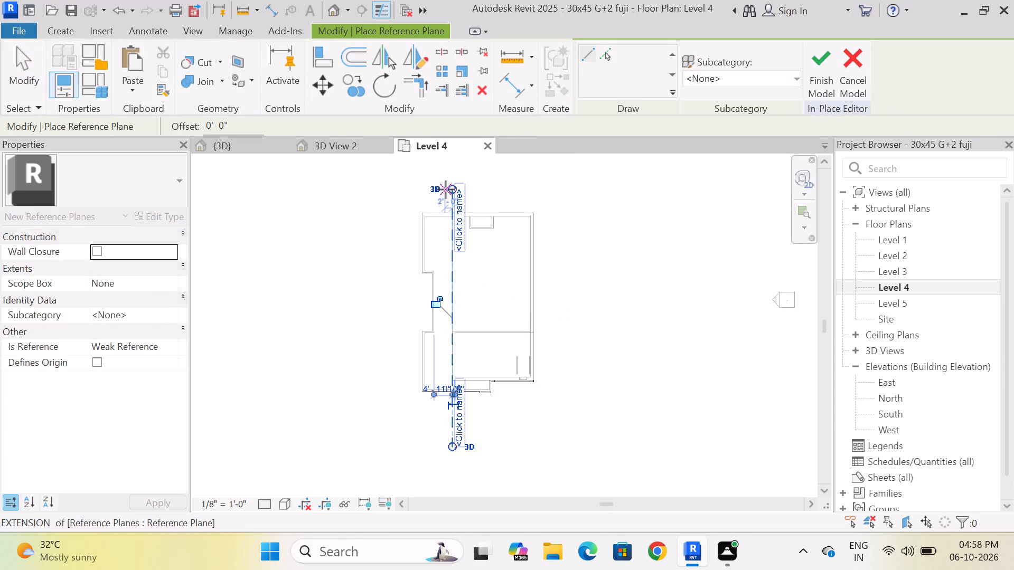
{"action": "key", "text": "Escape"}
{"action": "scroll", "coordinate": [450, 169], "scroll_direction": "down", "scroll_amount": 3}
{"action": "scroll", "coordinate": [474, 332], "scroll_direction": "up", "scroll_amount": 3}
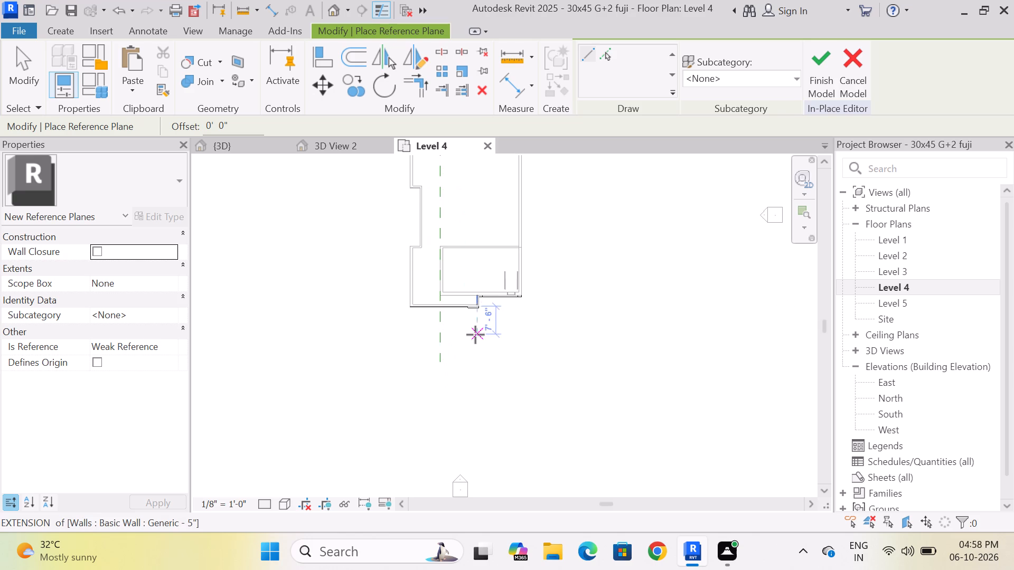
{"action": "scroll", "coordinate": [475, 335], "scroll_direction": "up", "scroll_amount": 2}
{"action": "key", "text": "Escape"}
{"action": "scroll", "coordinate": [490, 373], "scroll_direction": "down", "scroll_amount": 3}
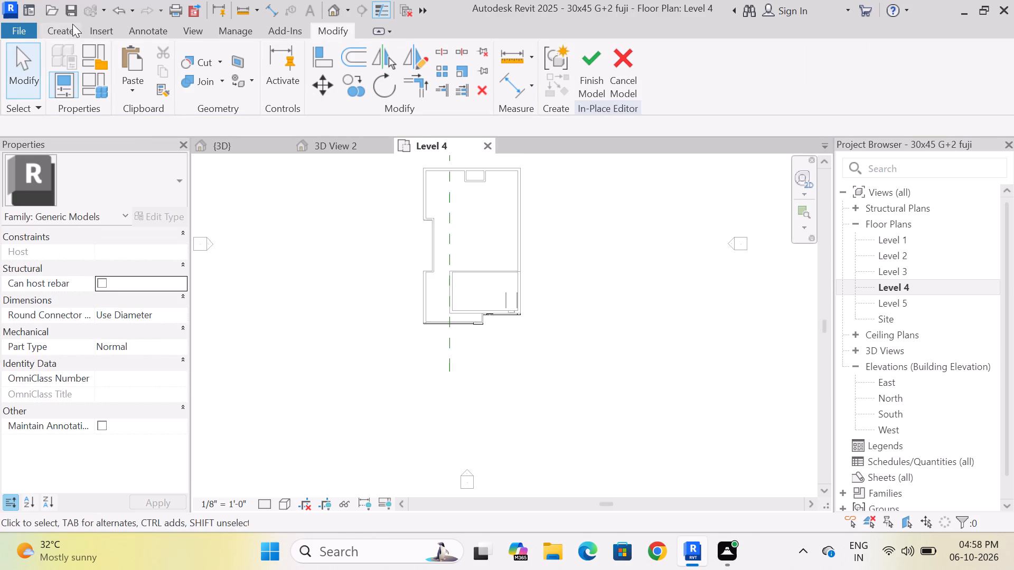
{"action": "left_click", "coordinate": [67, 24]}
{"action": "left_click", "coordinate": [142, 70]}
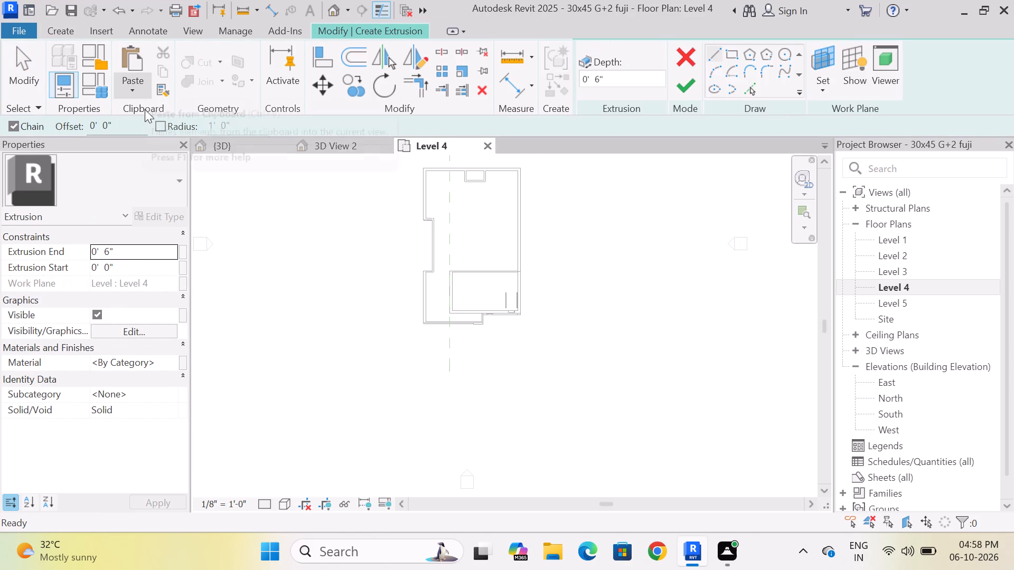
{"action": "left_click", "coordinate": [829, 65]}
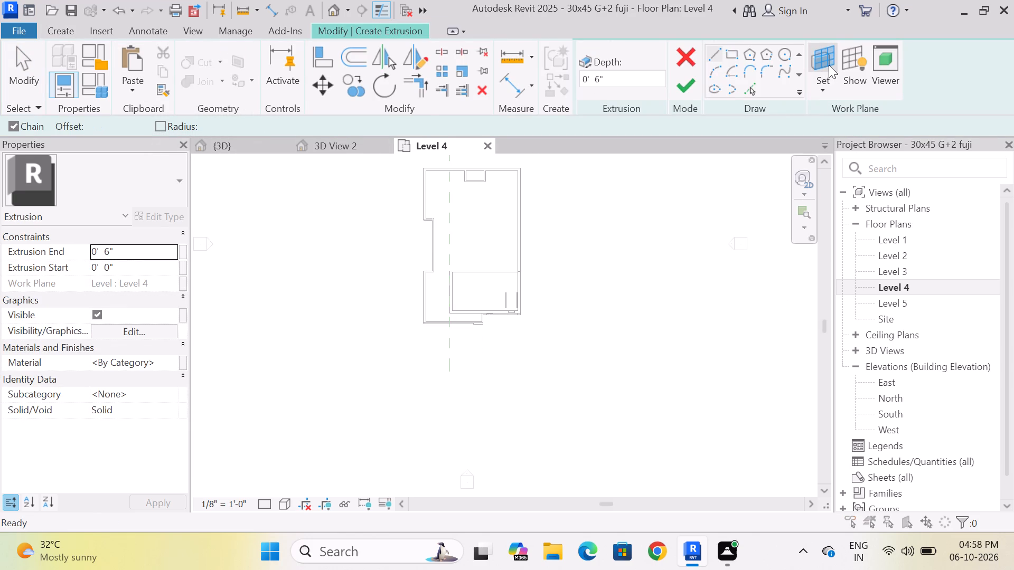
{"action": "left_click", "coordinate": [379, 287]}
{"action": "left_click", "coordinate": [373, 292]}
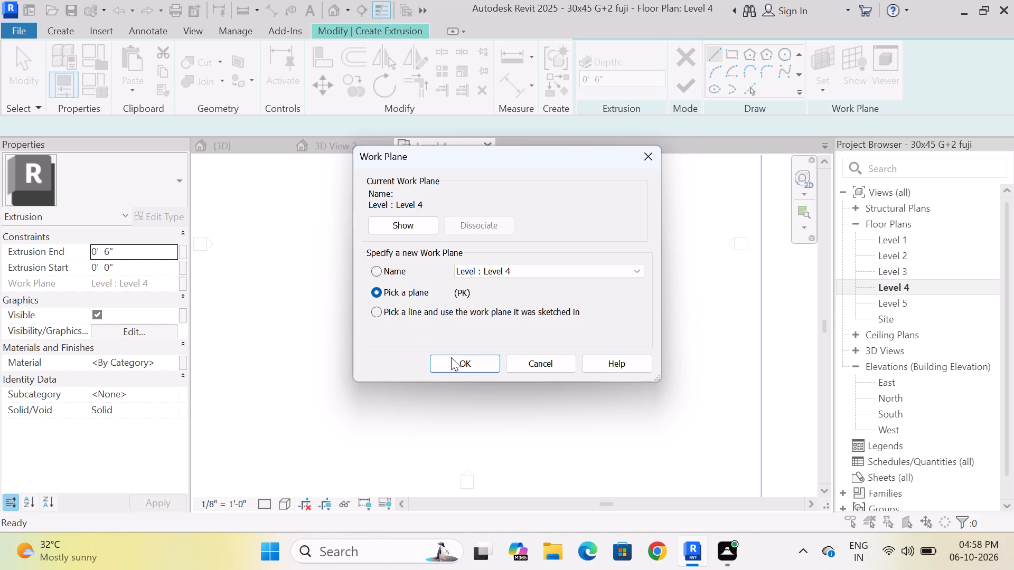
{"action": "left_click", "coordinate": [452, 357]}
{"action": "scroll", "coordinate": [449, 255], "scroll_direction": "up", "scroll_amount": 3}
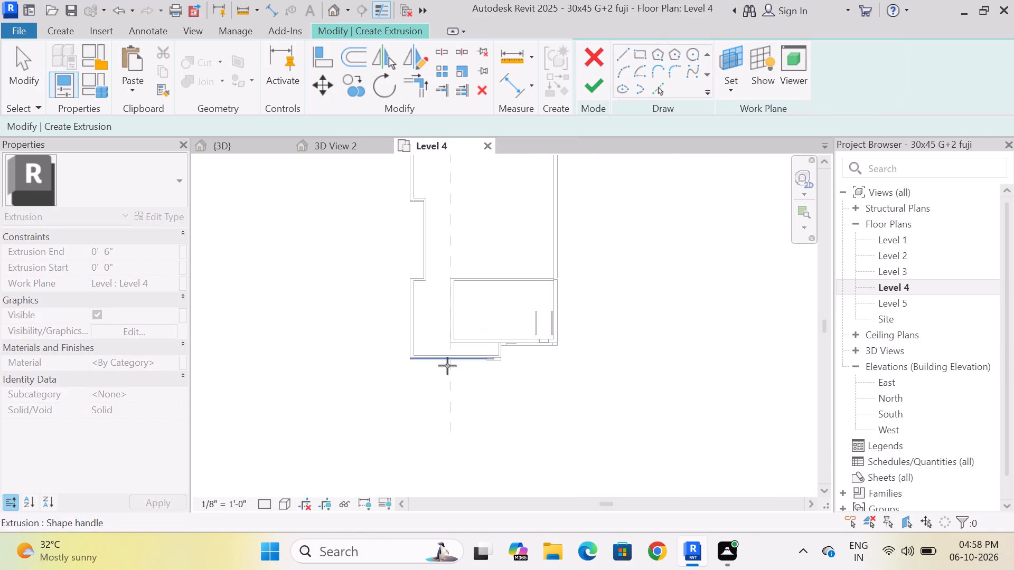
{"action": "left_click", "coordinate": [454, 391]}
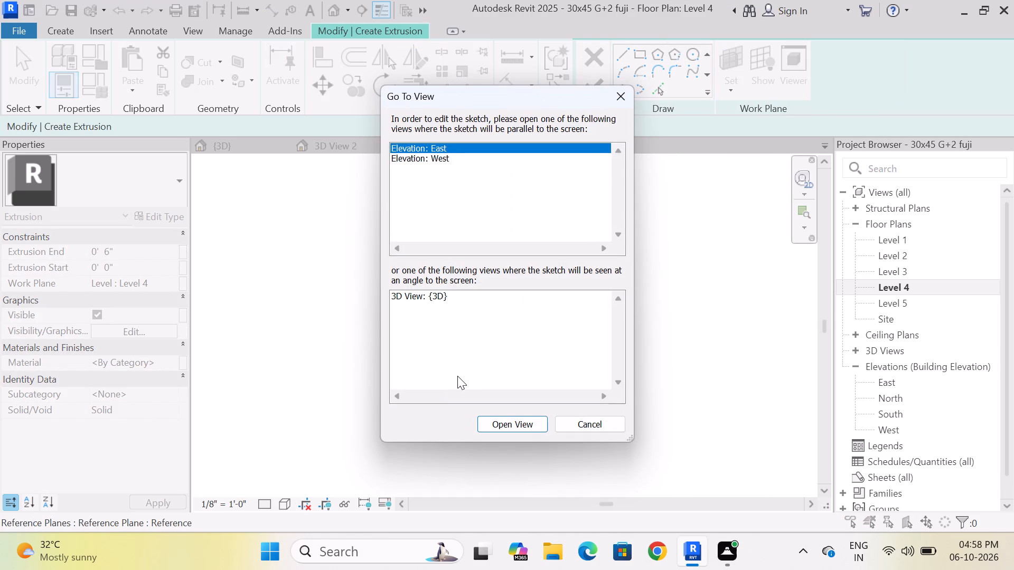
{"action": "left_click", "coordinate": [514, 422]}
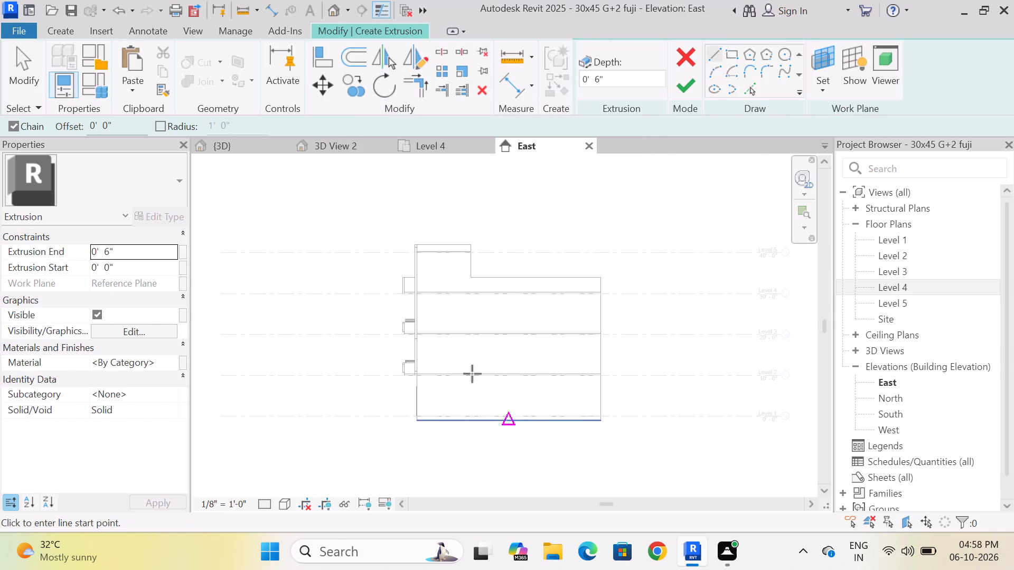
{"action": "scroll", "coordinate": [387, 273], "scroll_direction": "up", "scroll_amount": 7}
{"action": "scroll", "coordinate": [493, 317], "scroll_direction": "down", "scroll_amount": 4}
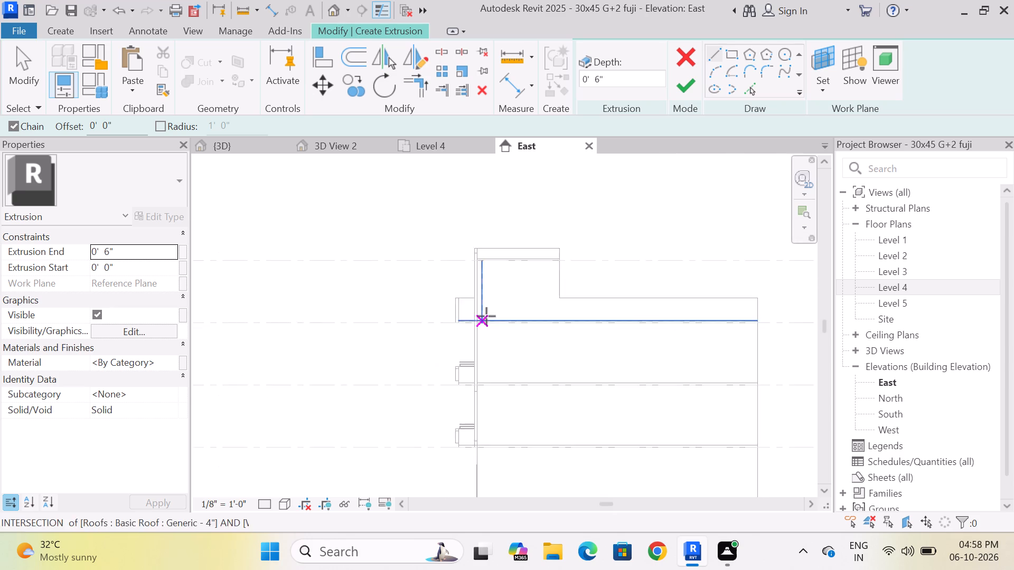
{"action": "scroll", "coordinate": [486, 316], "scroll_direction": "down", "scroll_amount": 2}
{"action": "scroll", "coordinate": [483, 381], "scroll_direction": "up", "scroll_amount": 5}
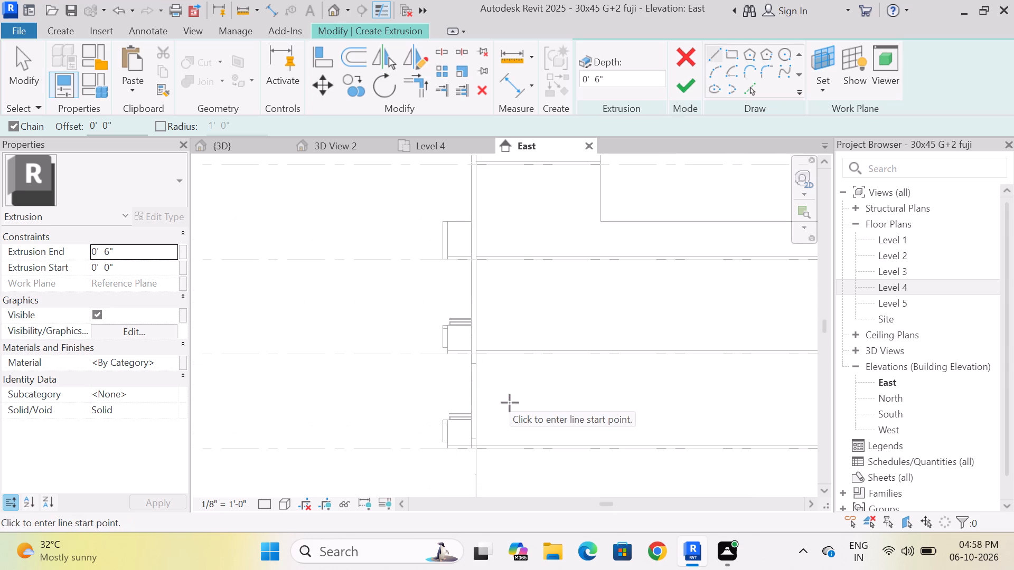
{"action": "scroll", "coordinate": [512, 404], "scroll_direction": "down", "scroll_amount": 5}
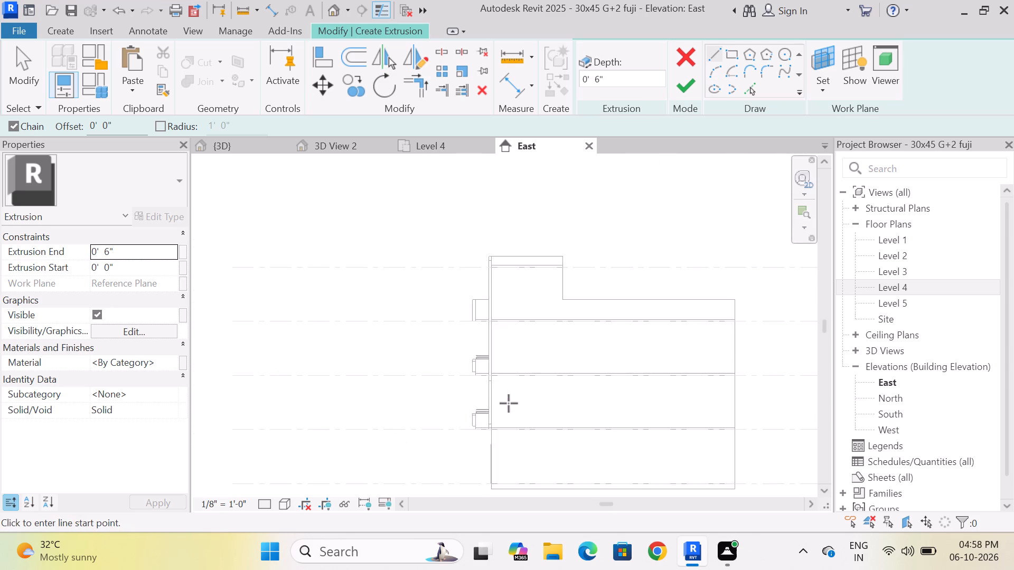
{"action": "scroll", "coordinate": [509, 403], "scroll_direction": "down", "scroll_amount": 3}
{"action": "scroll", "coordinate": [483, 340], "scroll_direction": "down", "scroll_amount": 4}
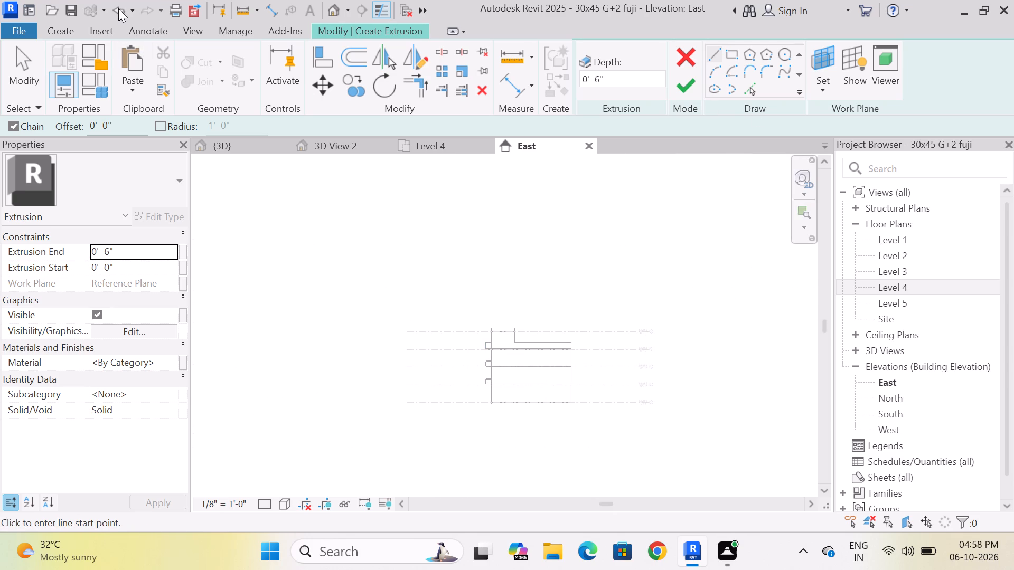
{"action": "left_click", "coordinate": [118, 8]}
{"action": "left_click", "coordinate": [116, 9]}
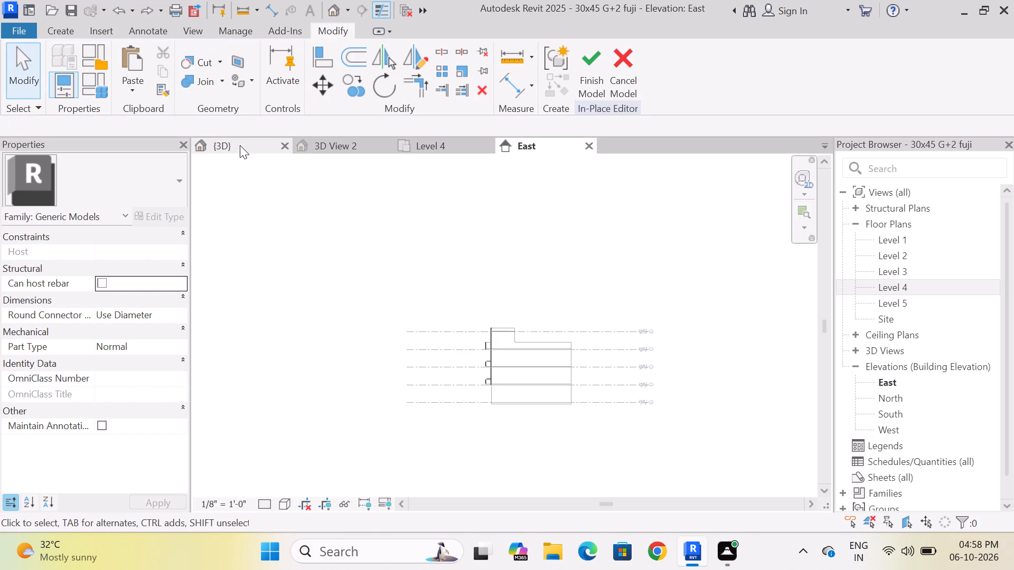
Start an in-place extrusion from the Level 4 plan, using the north-south reference plane as work plane and the West elevation for sketching.
{"action": "left_click", "coordinate": [452, 153]}
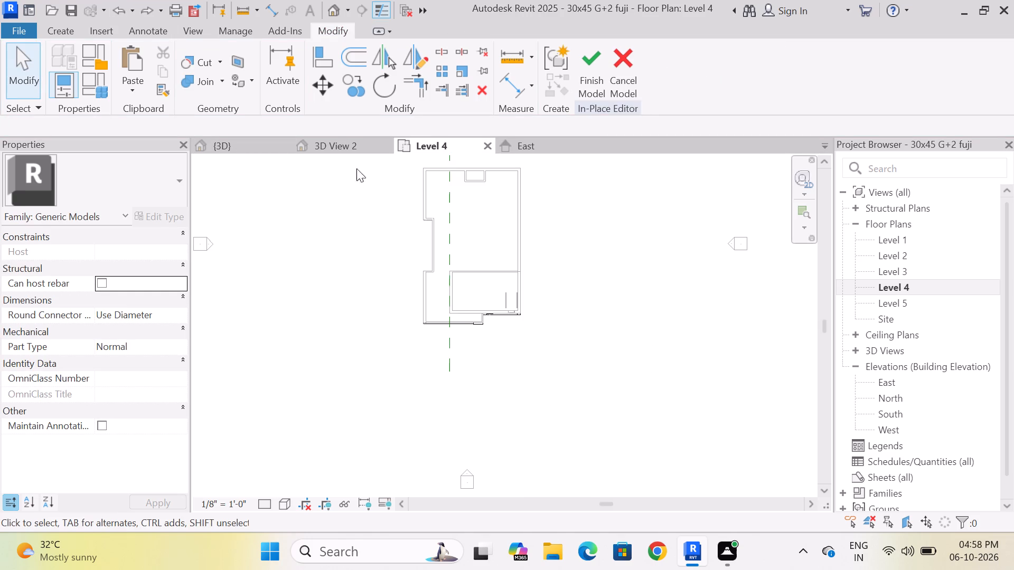
{"action": "left_click", "coordinate": [73, 35]}
{"action": "left_click", "coordinate": [145, 72]}
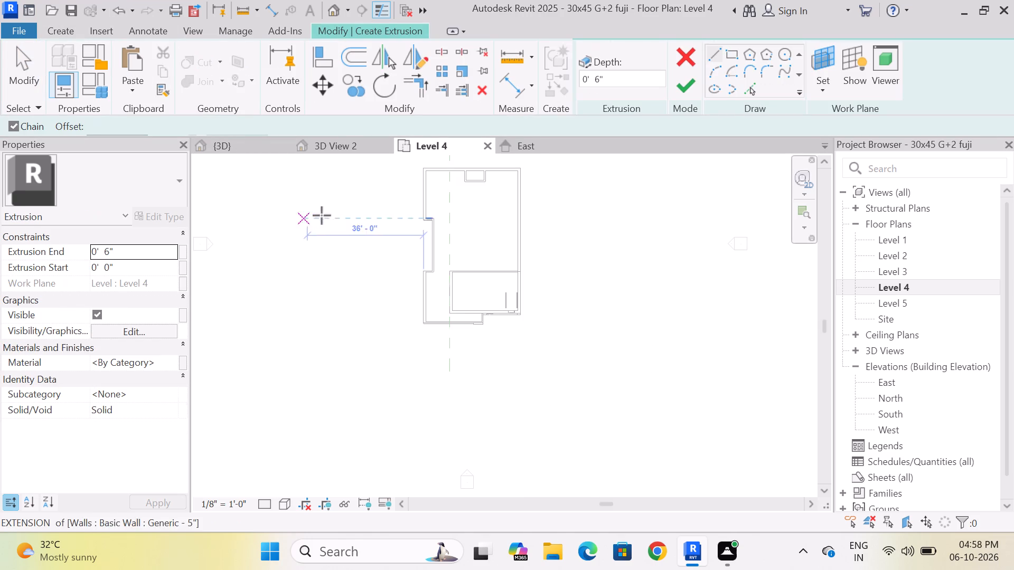
{"action": "left_click", "coordinate": [823, 62]}
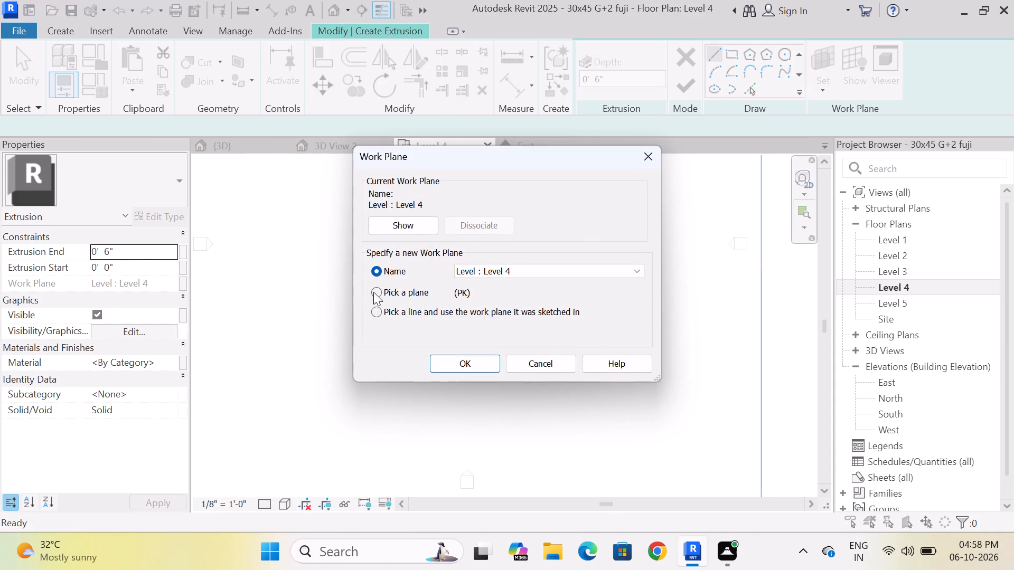
{"action": "left_click", "coordinate": [374, 291]}
{"action": "left_click", "coordinate": [459, 361]}
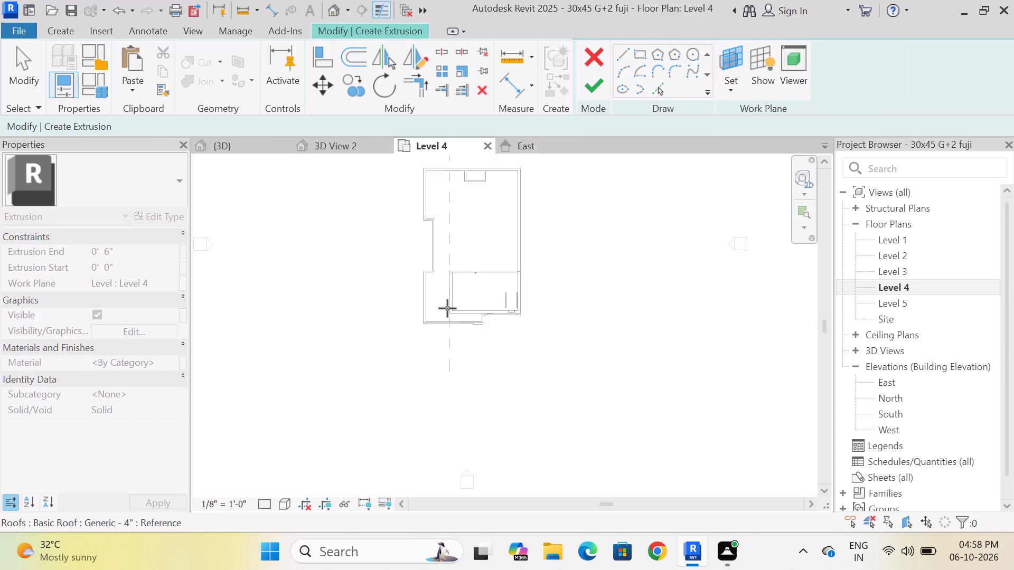
{"action": "left_click", "coordinate": [451, 348]}
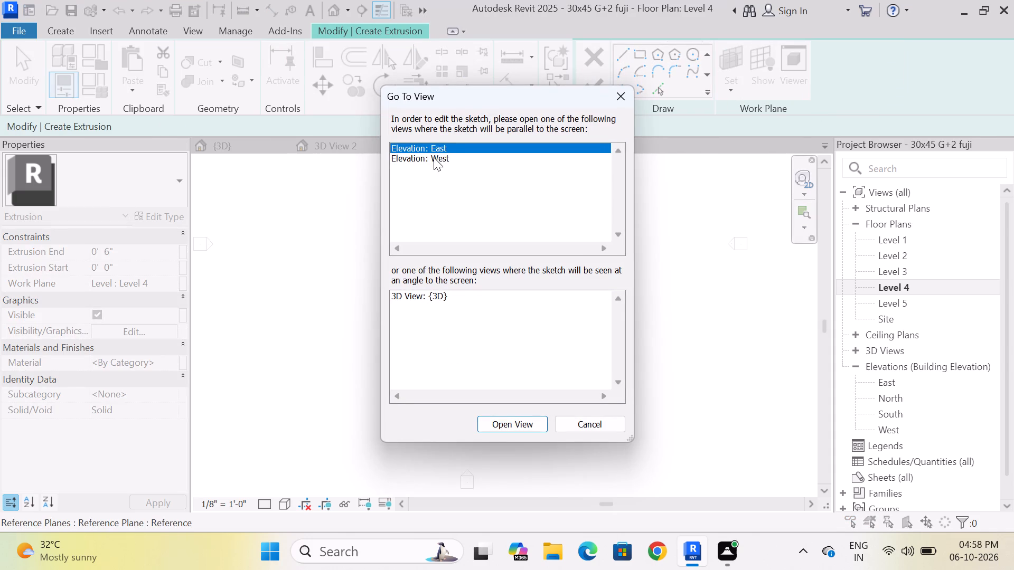
{"action": "left_click", "coordinate": [434, 157]}
{"action": "left_click", "coordinate": [519, 426]}
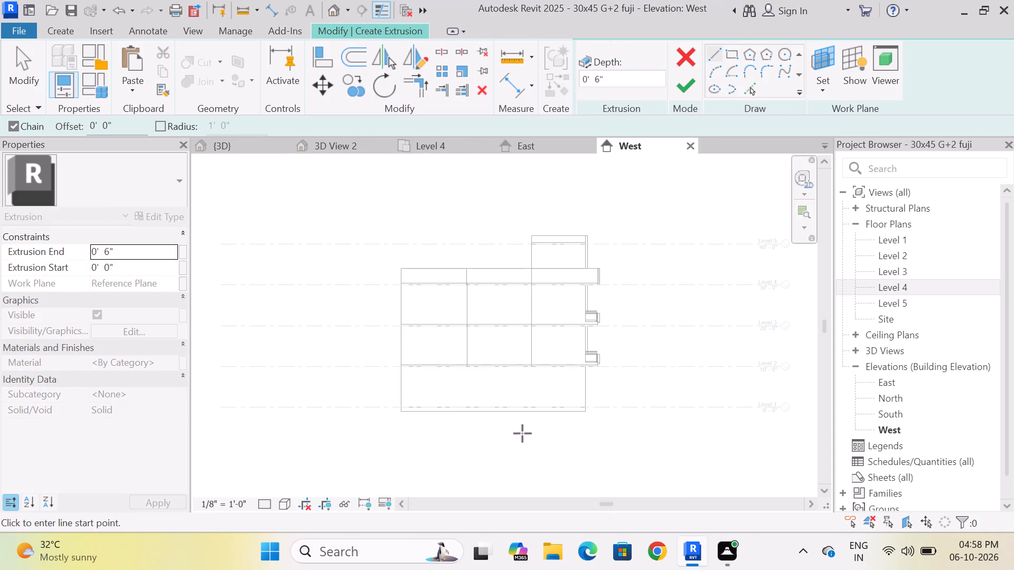
Examine the vertical fins on the terrace parapet in the reference building's 3D View 2 and compare them with the West elevation.
{"action": "scroll", "coordinate": [706, 258], "scroll_direction": "up", "scroll_amount": 8}
{"action": "scroll", "coordinate": [418, 321], "scroll_direction": "up", "scroll_amount": 4}
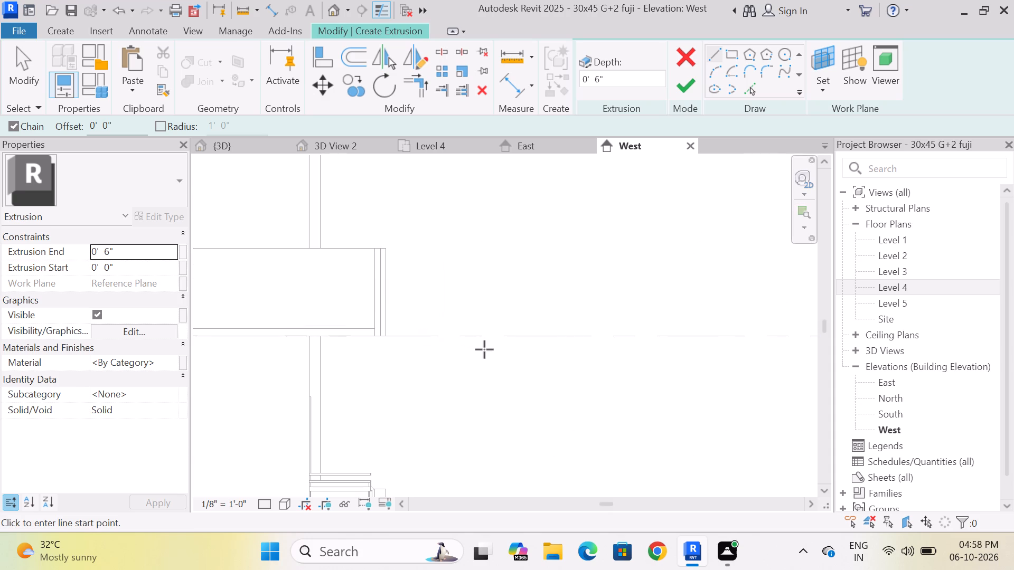
{"action": "scroll", "coordinate": [340, 261], "scroll_direction": "up", "scroll_amount": 3}
{"action": "scroll", "coordinate": [431, 294], "scroll_direction": "down", "scroll_amount": 8}
{"action": "scroll", "coordinate": [417, 267], "scroll_direction": "up", "scroll_amount": 1}
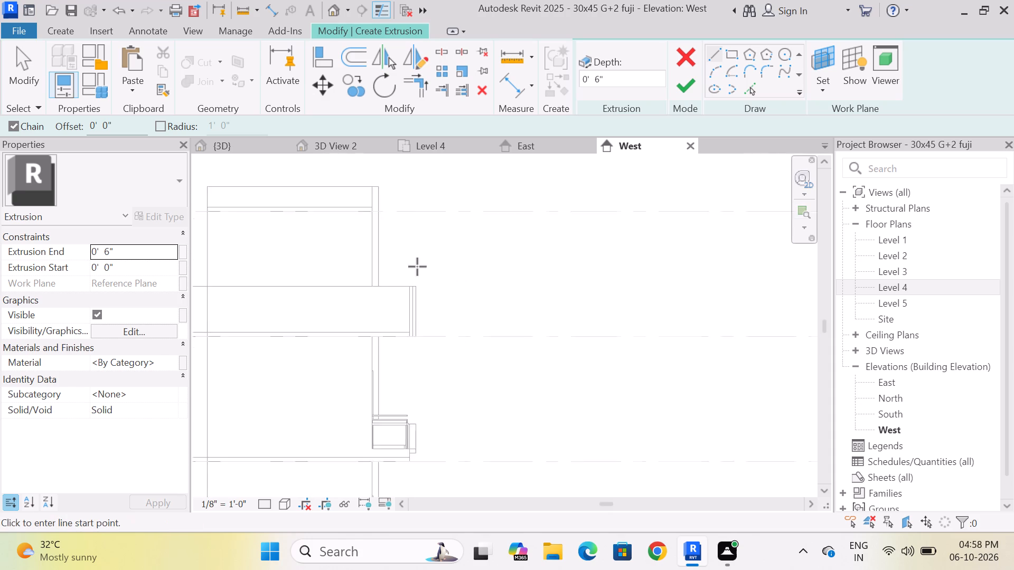
{"action": "scroll", "coordinate": [417, 267], "scroll_direction": "up", "scroll_amount": 4}
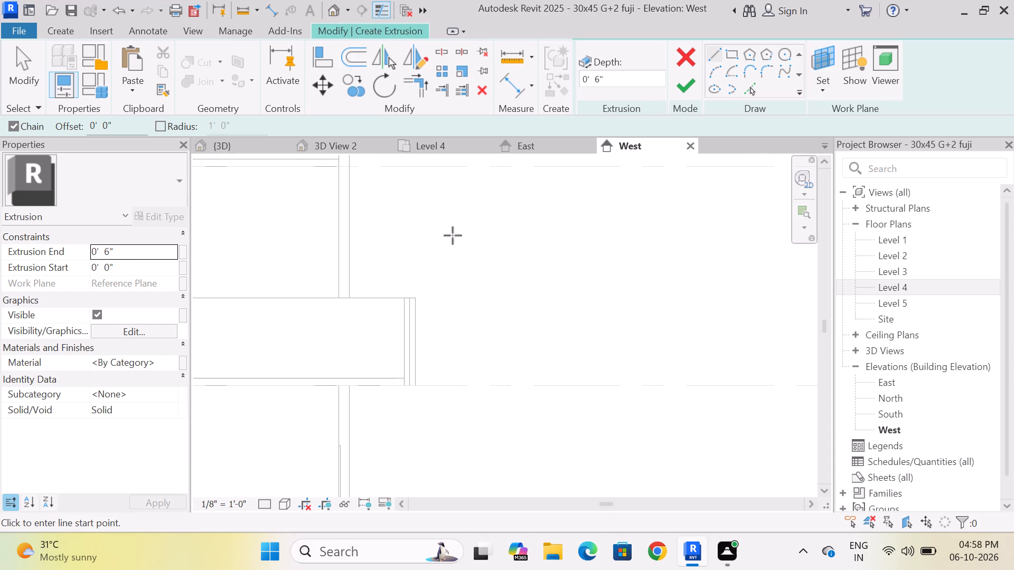
{"action": "key", "text": "Escape"}
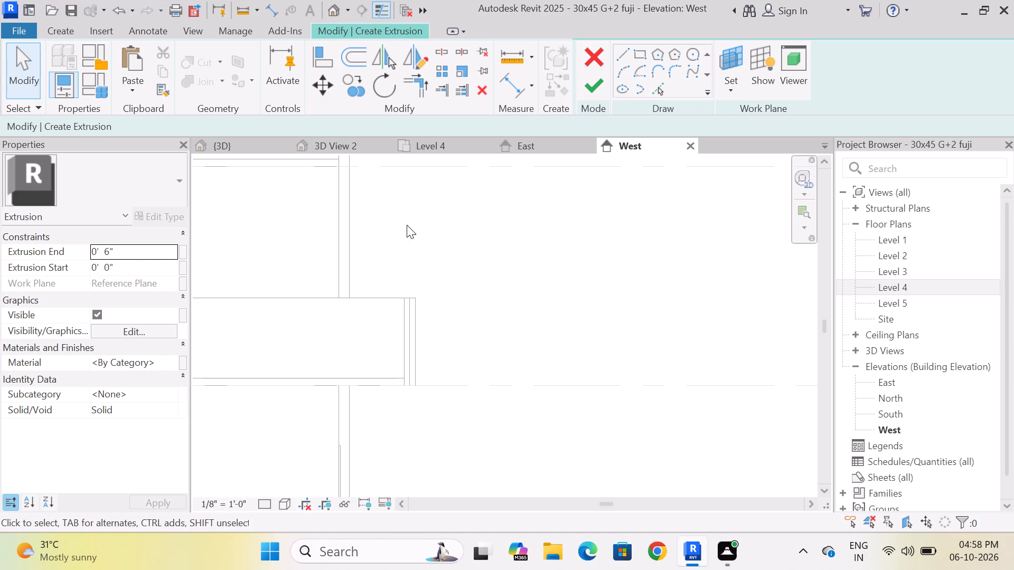
{"action": "left_click", "coordinate": [344, 147]}
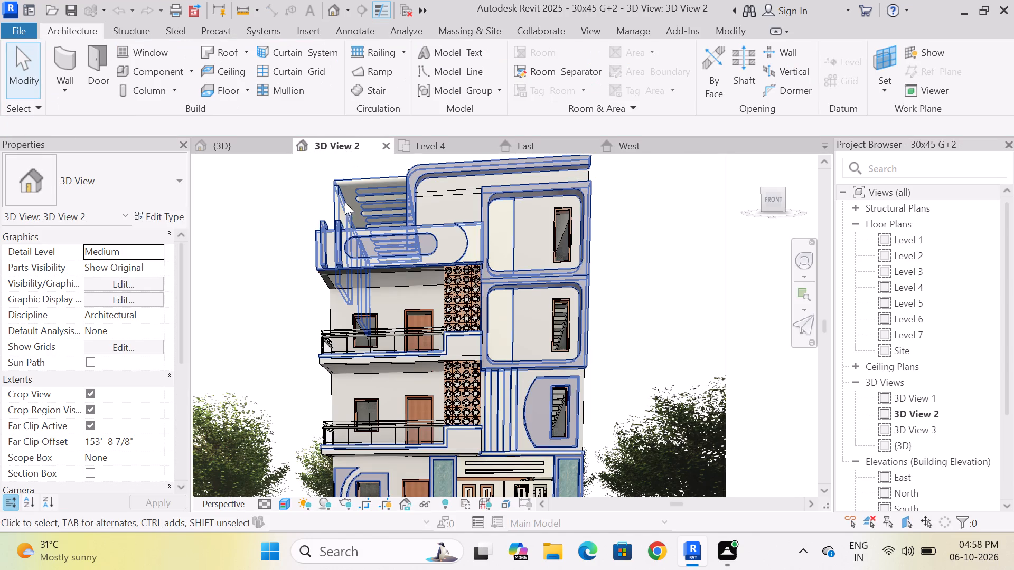
{"action": "scroll", "coordinate": [339, 270], "scroll_direction": "up", "scroll_amount": 4}
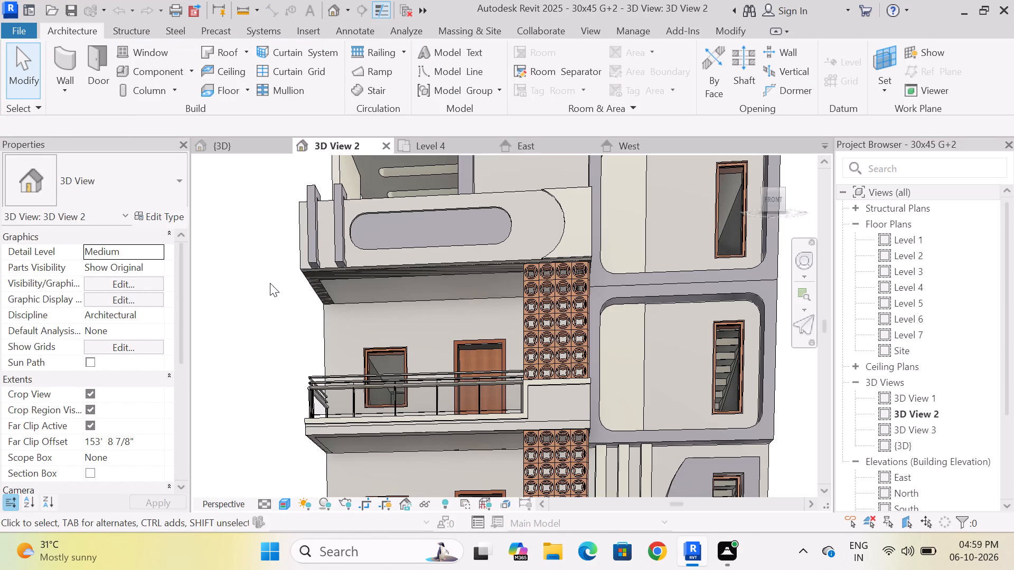
{"action": "scroll", "coordinate": [300, 301], "scroll_direction": "down", "scroll_amount": 3}
{"action": "scroll", "coordinate": [344, 325], "scroll_direction": "down", "scroll_amount": 3}
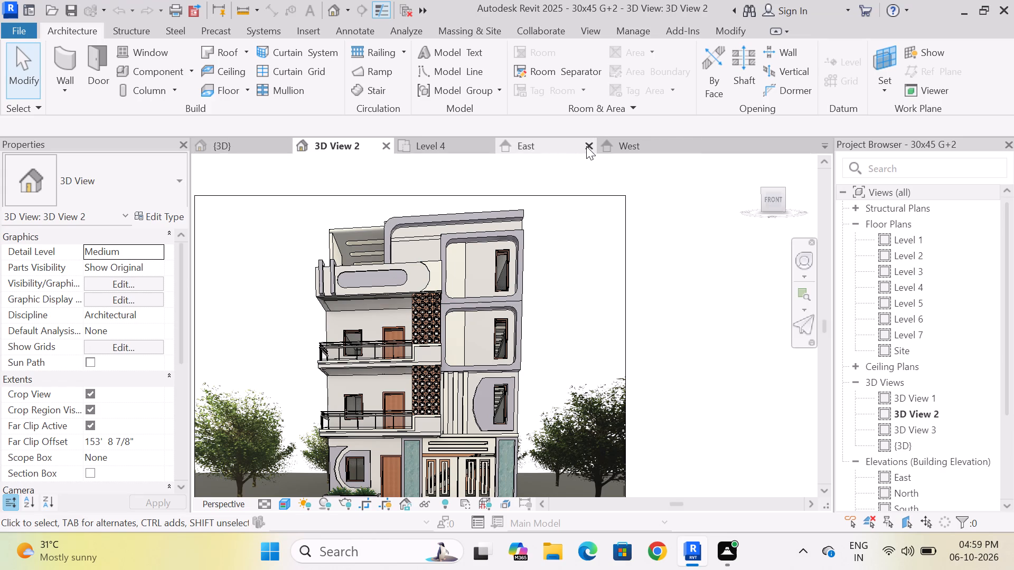
{"action": "left_click", "coordinate": [621, 146]}
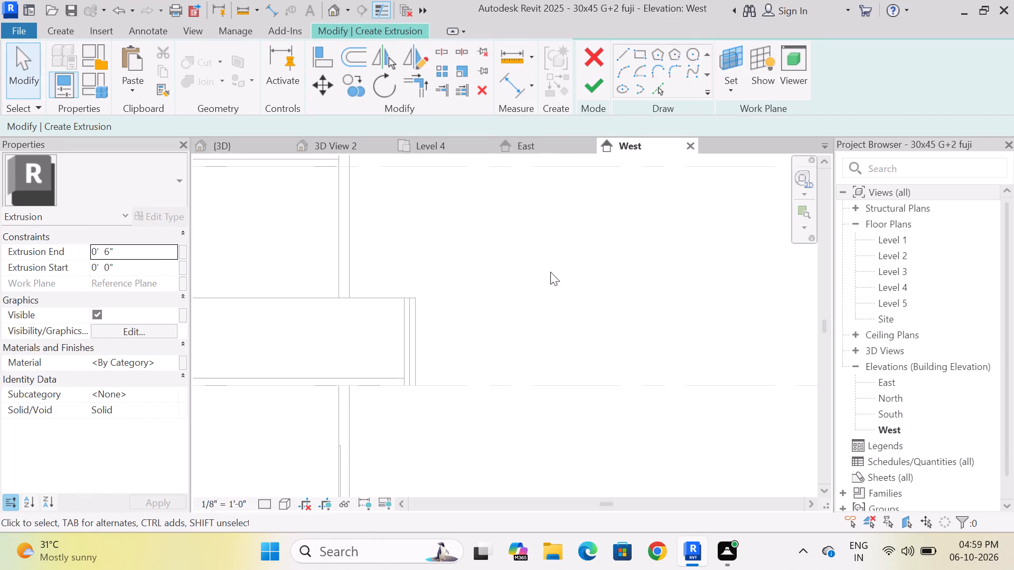
Close the East elevation and sketch the fin's outer outline from the parapet wall's top corner: 1'-0" up, 1'-3" out, 5'-0" down, back along Level 4.
{"action": "left_click", "coordinate": [589, 147]}
{"action": "scroll", "coordinate": [547, 253], "scroll_direction": "down", "scroll_amount": 3}
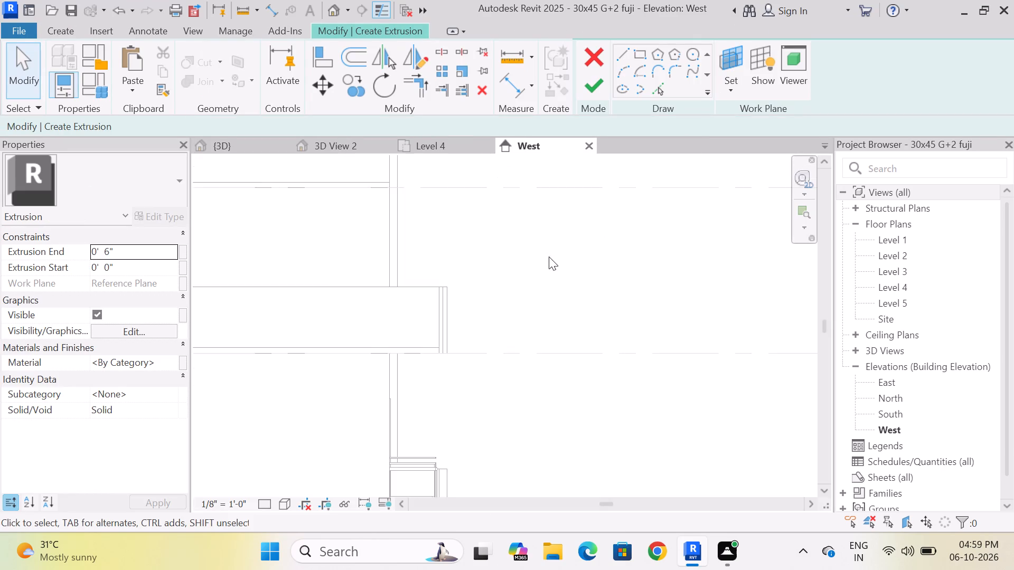
{"action": "scroll", "coordinate": [549, 256], "scroll_direction": "down", "scroll_amount": 3}
{"action": "scroll", "coordinate": [478, 287], "scroll_direction": "up", "scroll_amount": 7}
{"action": "left_click", "coordinate": [623, 49]}
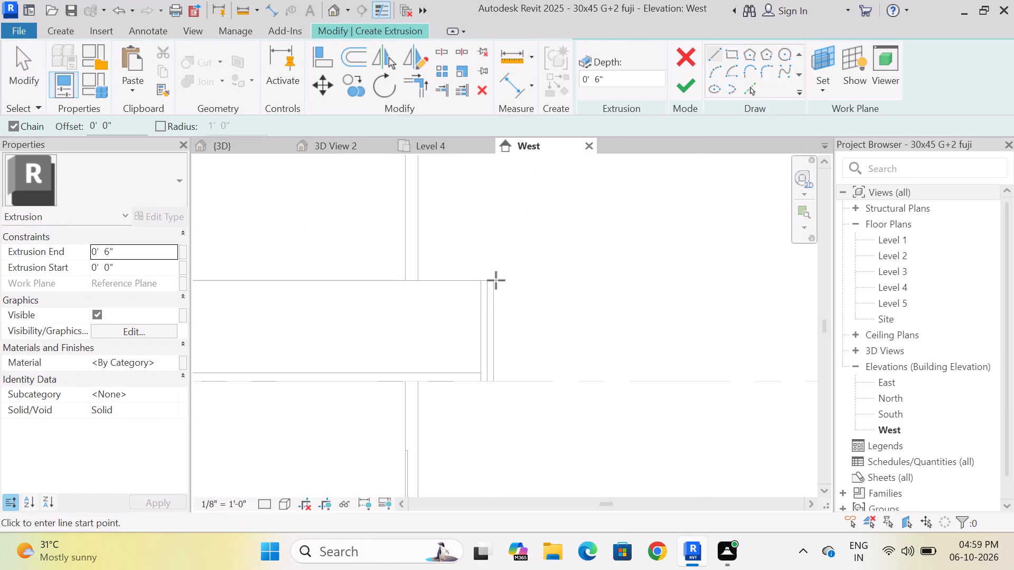
{"action": "scroll", "coordinate": [496, 291], "scroll_direction": "up", "scroll_amount": 6}
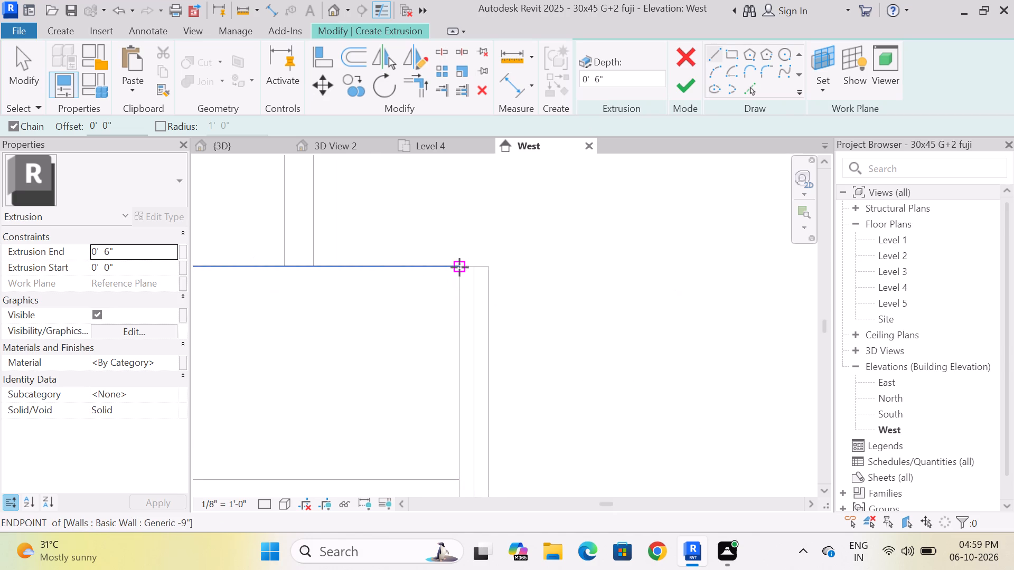
{"action": "scroll", "coordinate": [459, 267], "scroll_direction": "down", "scroll_amount": 4}
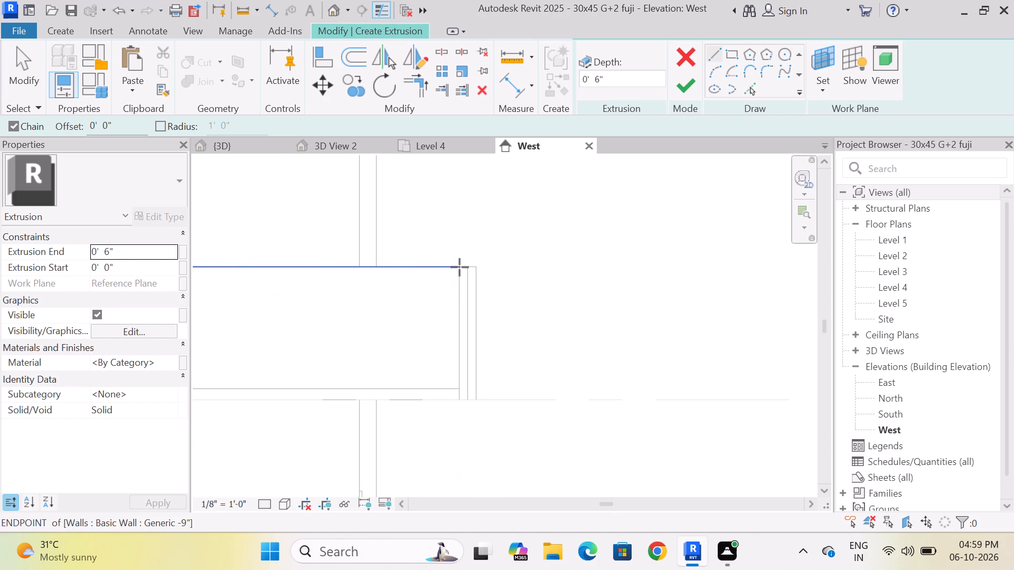
{"action": "left_click", "coordinate": [459, 267]}
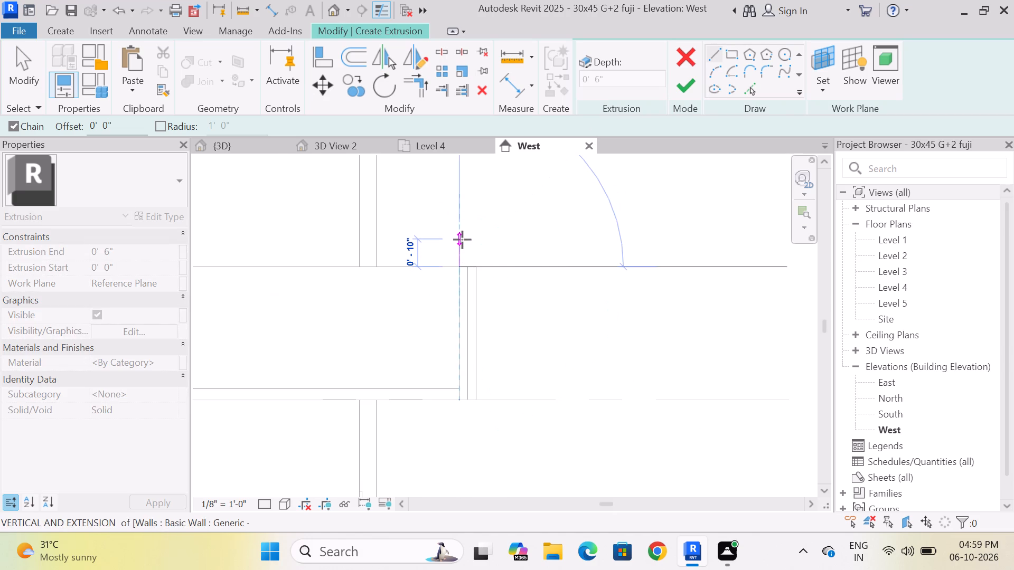
{"action": "scroll", "coordinate": [462, 237], "scroll_direction": "up", "scroll_amount": 2}
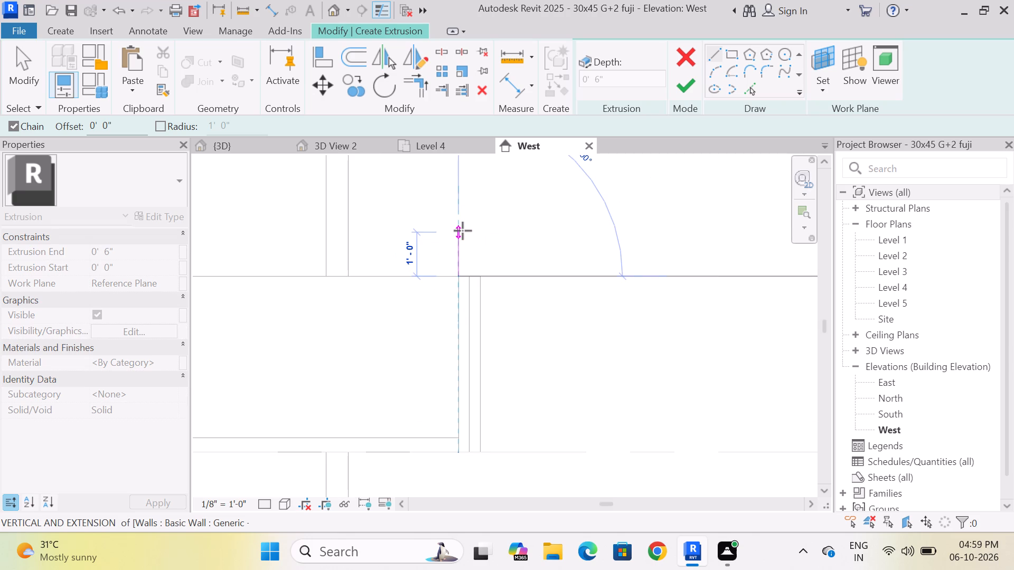
{"action": "left_click", "coordinate": [463, 231]}
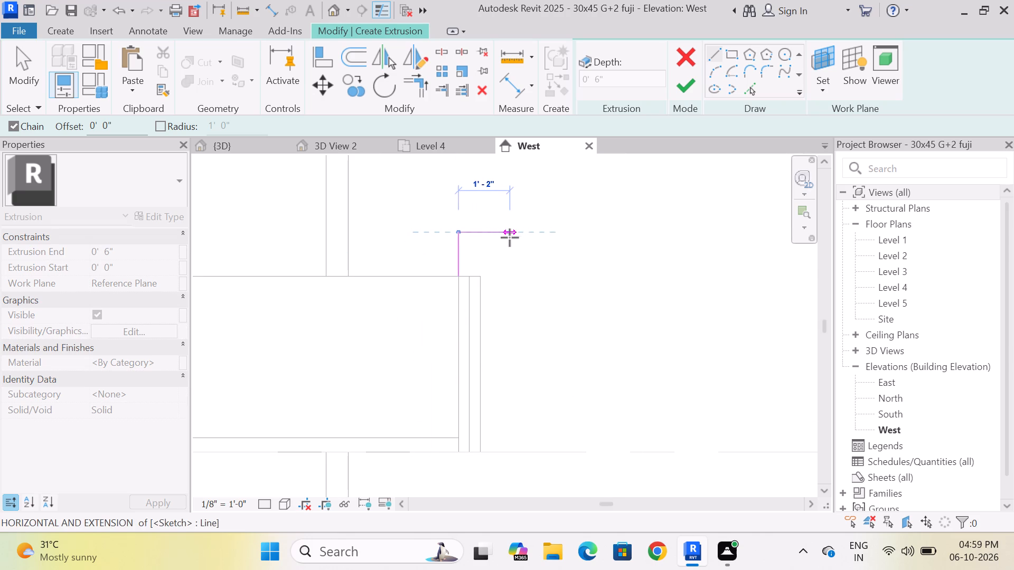
{"action": "left_click", "coordinate": [513, 237]}
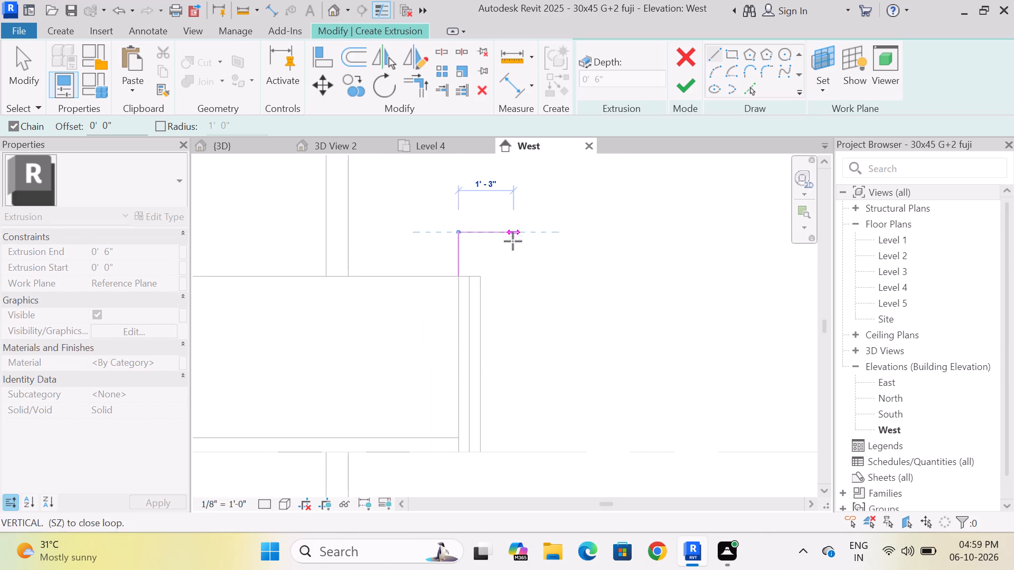
{"action": "left_click", "coordinate": [509, 454]}
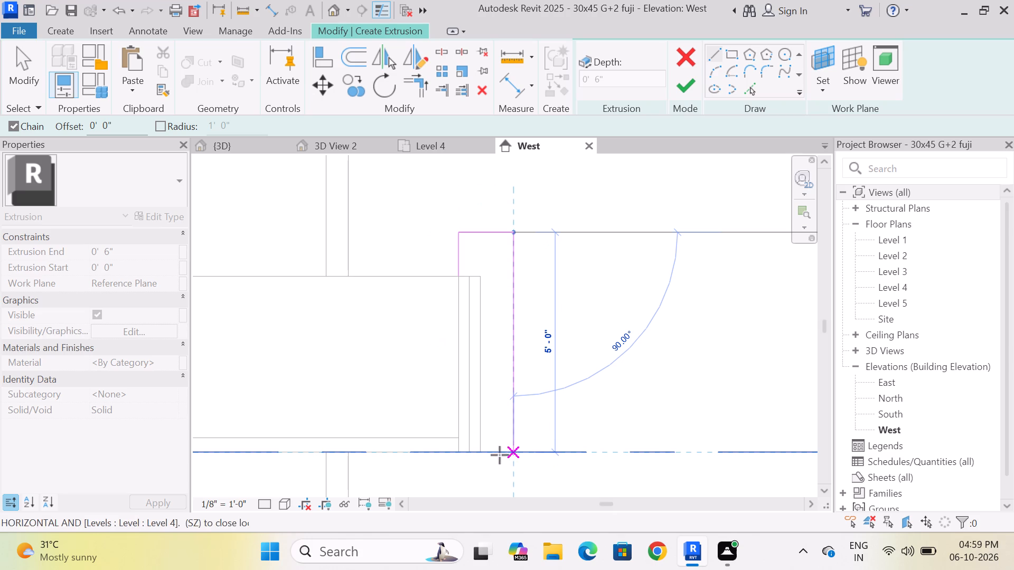
{"action": "left_click", "coordinate": [461, 455]}
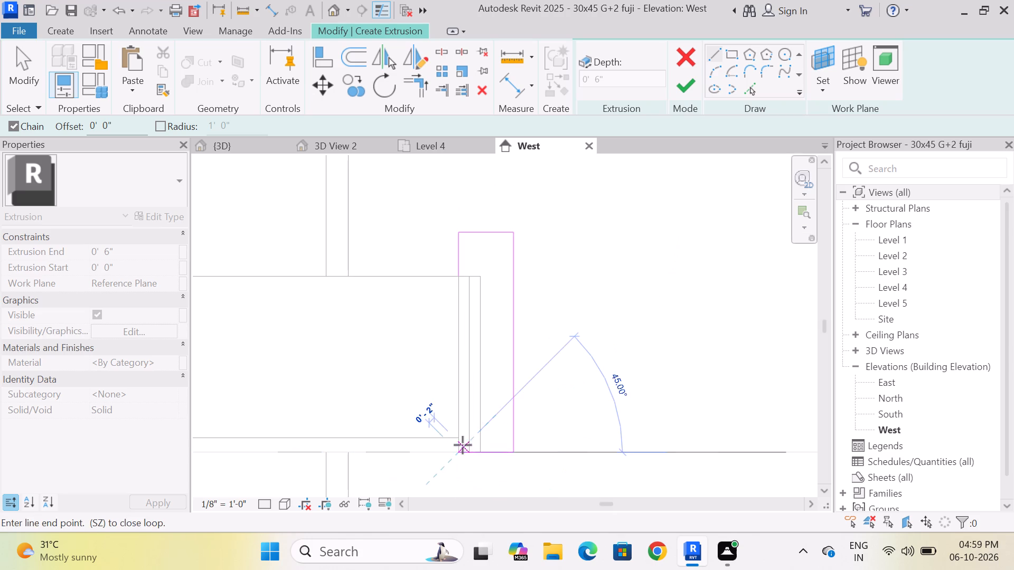
{"action": "key", "text": "Escape"}
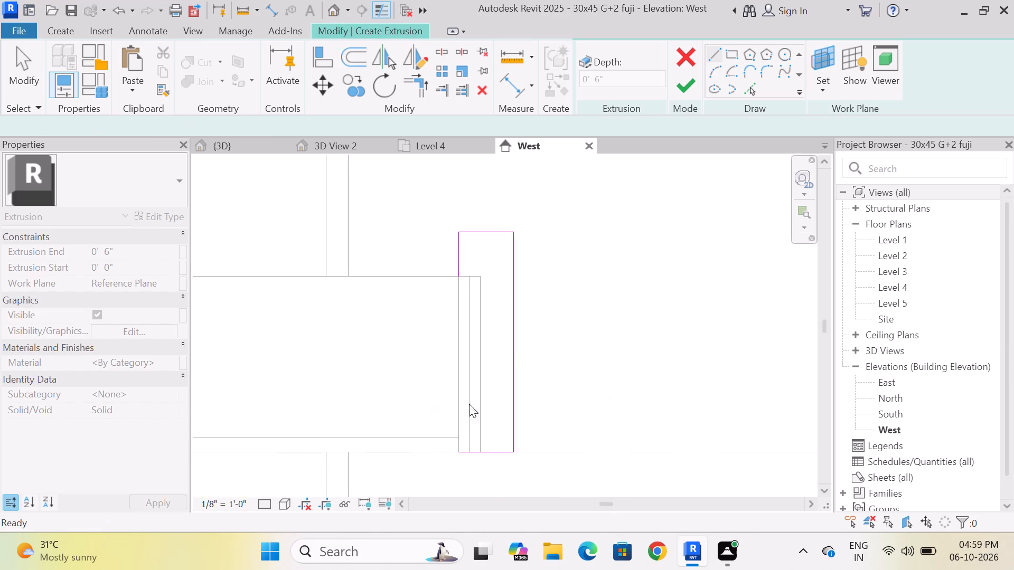
Sketch the fin's inner outline with a 1'-0" rise at the base, a 0'-10" offset from the wall, and a return along the parapet top.
{"action": "left_click", "coordinate": [458, 279]}
{"action": "left_click", "coordinate": [483, 279]}
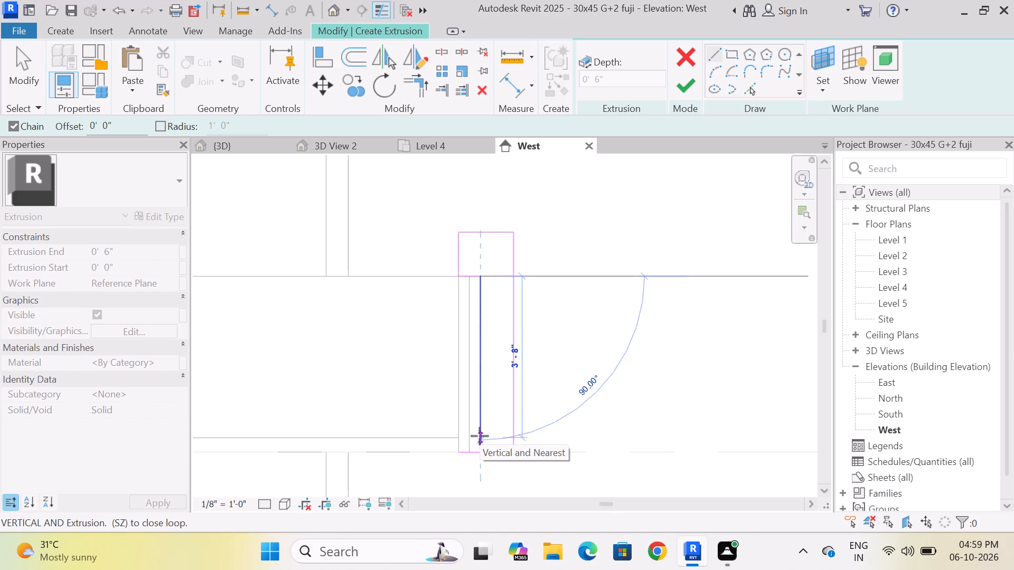
{"action": "key", "text": "Escape"}
{"action": "left_click", "coordinate": [461, 452]}
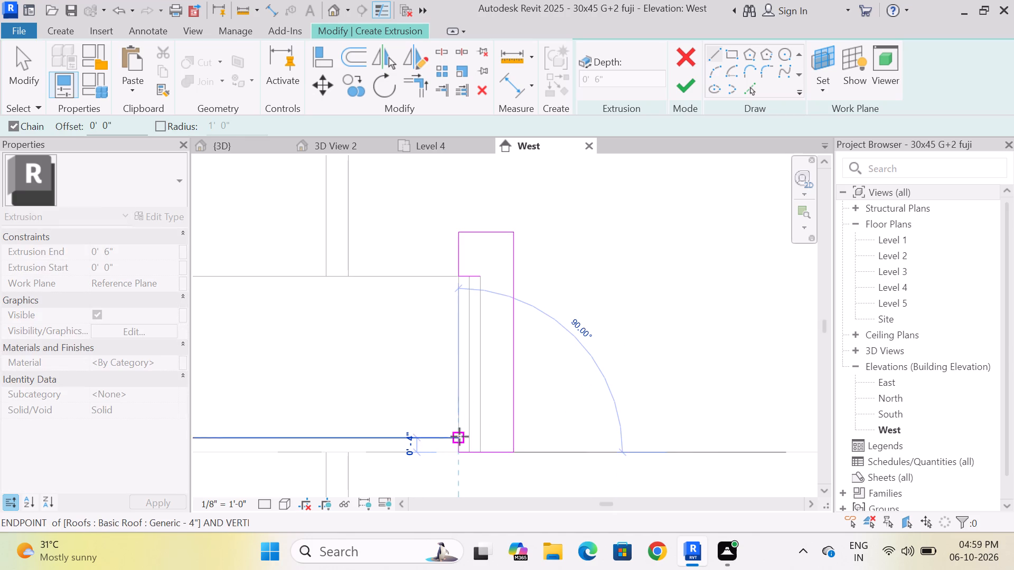
{"action": "left_click", "coordinate": [459, 408]}
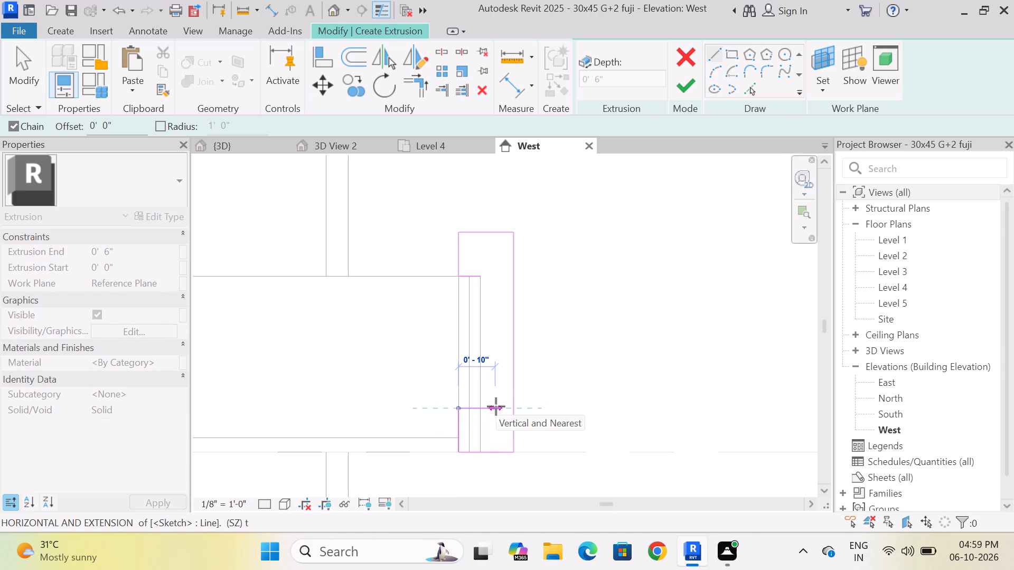
{"action": "left_click", "coordinate": [496, 406]}
{"action": "left_click", "coordinate": [494, 279]}
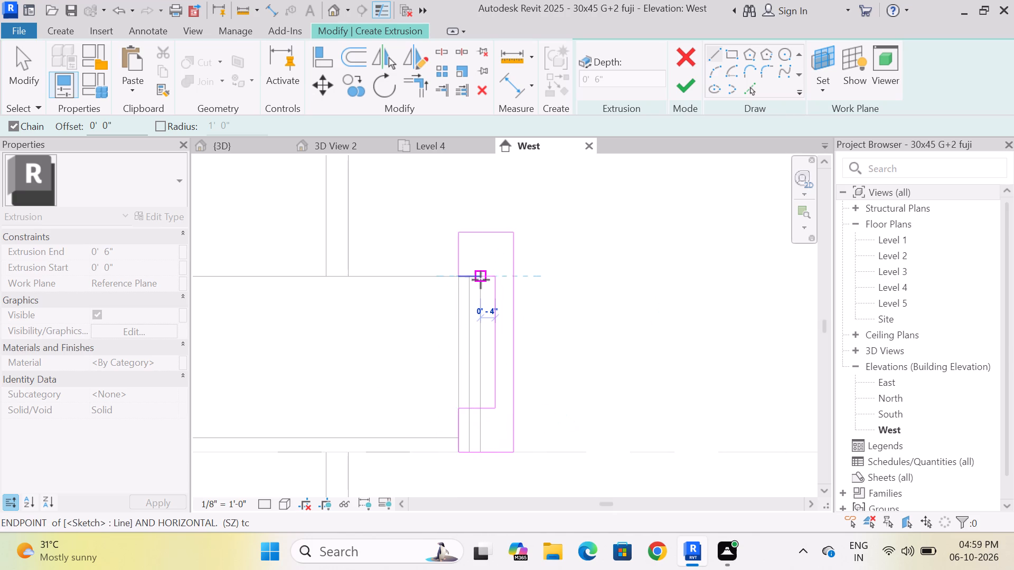
{"action": "left_click", "coordinate": [479, 280]}
{"action": "key", "text": "Escape"}
Finish the C-shaped fin sketch as a 6" deep extrusion.
{"action": "scroll", "coordinate": [457, 347], "scroll_direction": "down", "scroll_amount": 7}
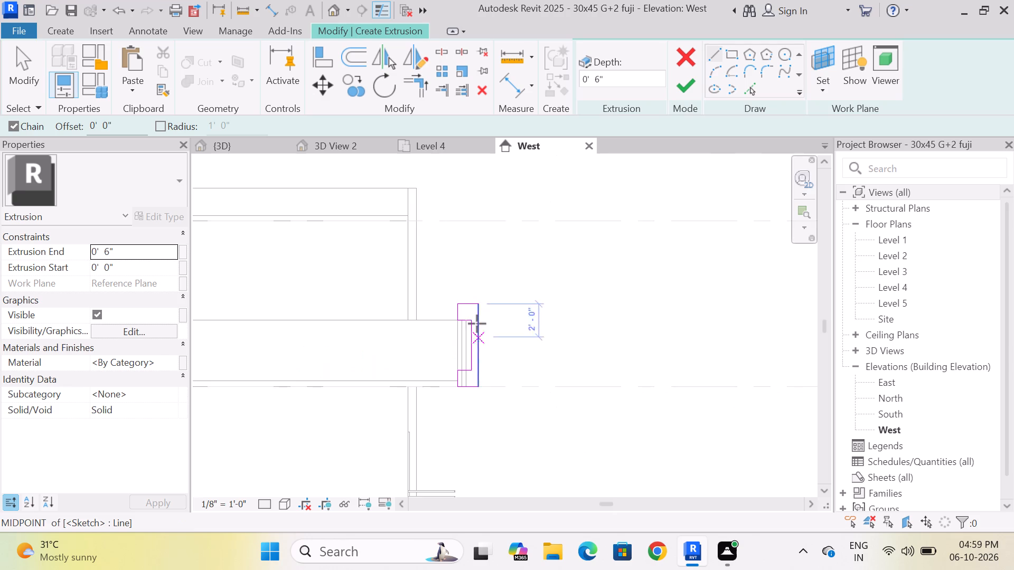
{"action": "scroll", "coordinate": [477, 319], "scroll_direction": "up", "scroll_amount": 5}
{"action": "key", "text": "Escape"}
{"action": "scroll", "coordinate": [445, 307], "scroll_direction": "down", "scroll_amount": 4}
{"action": "scroll", "coordinate": [449, 350], "scroll_direction": "down", "scroll_amount": 4}
{"action": "scroll", "coordinate": [459, 341], "scroll_direction": "up", "scroll_amount": 3}
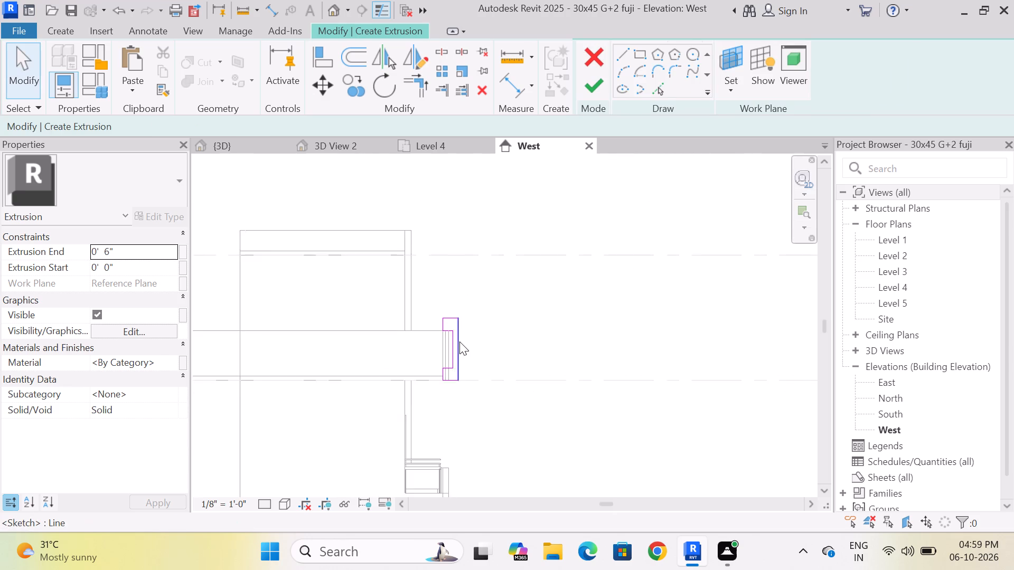
{"action": "scroll", "coordinate": [459, 341], "scroll_direction": "up", "scroll_amount": 3}
{"action": "scroll", "coordinate": [477, 337], "scroll_direction": "down", "scroll_amount": 8}
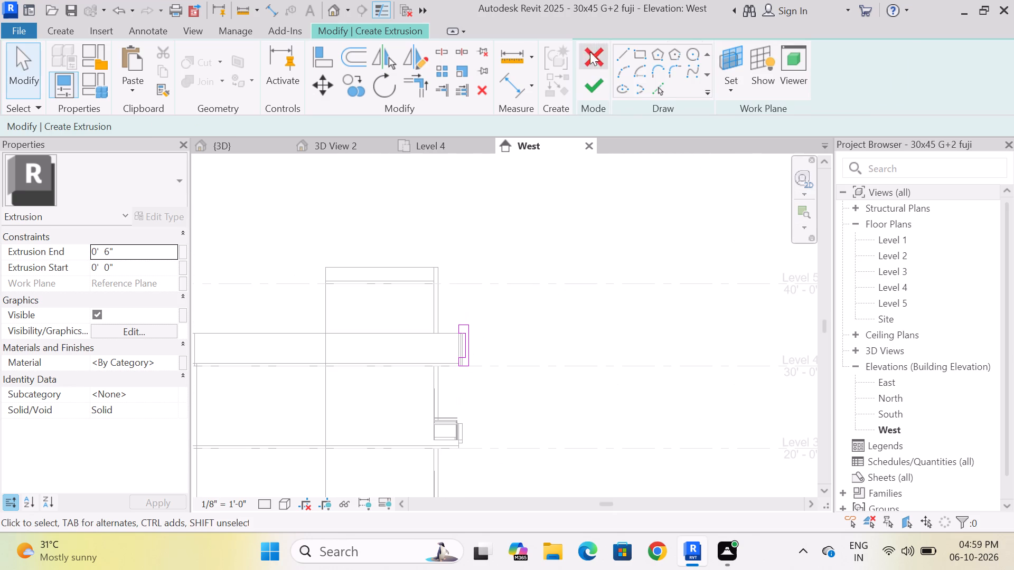
{"action": "left_click", "coordinate": [597, 85]}
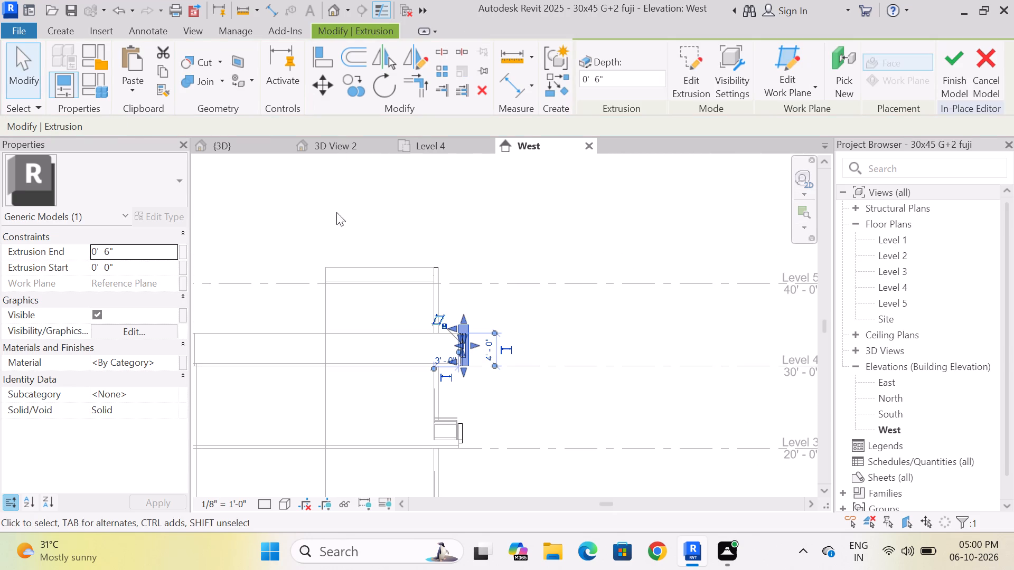
In the {3D} view, copy the C-shaped fin 5'-0" along the parapet toward its straight end, with Constrain off.
{"action": "left_click", "coordinate": [224, 143]}
{"action": "scroll", "coordinate": [433, 307], "scroll_direction": "up", "scroll_amount": 3}
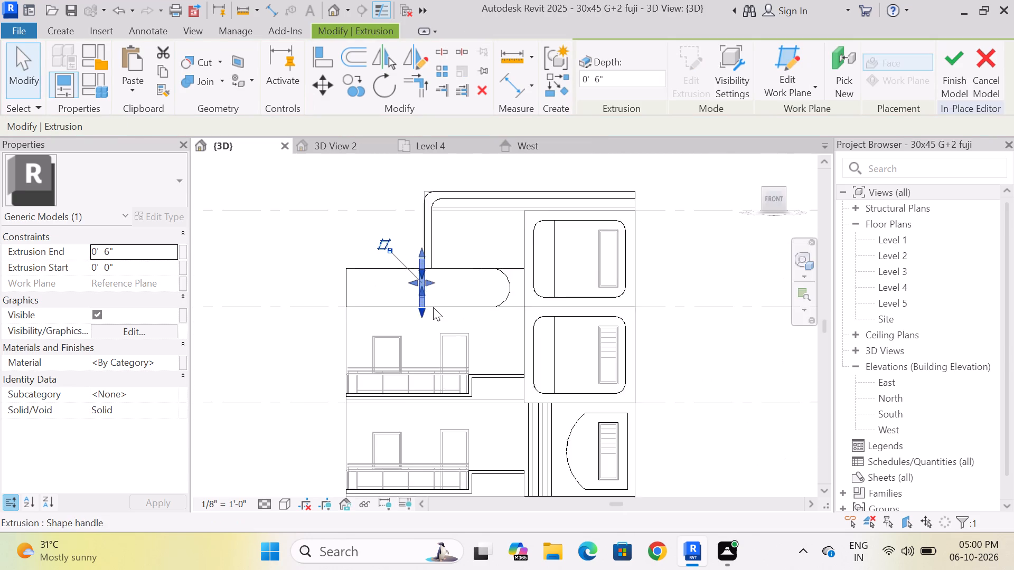
{"action": "scroll", "coordinate": [433, 307], "scroll_direction": "up", "scroll_amount": 4}
{"action": "scroll", "coordinate": [332, 276], "scroll_direction": "down", "scroll_amount": 3}
{"action": "scroll", "coordinate": [308, 280], "scroll_direction": "up", "scroll_amount": 3}
{"action": "scroll", "coordinate": [359, 297], "scroll_direction": "down", "scroll_amount": 4}
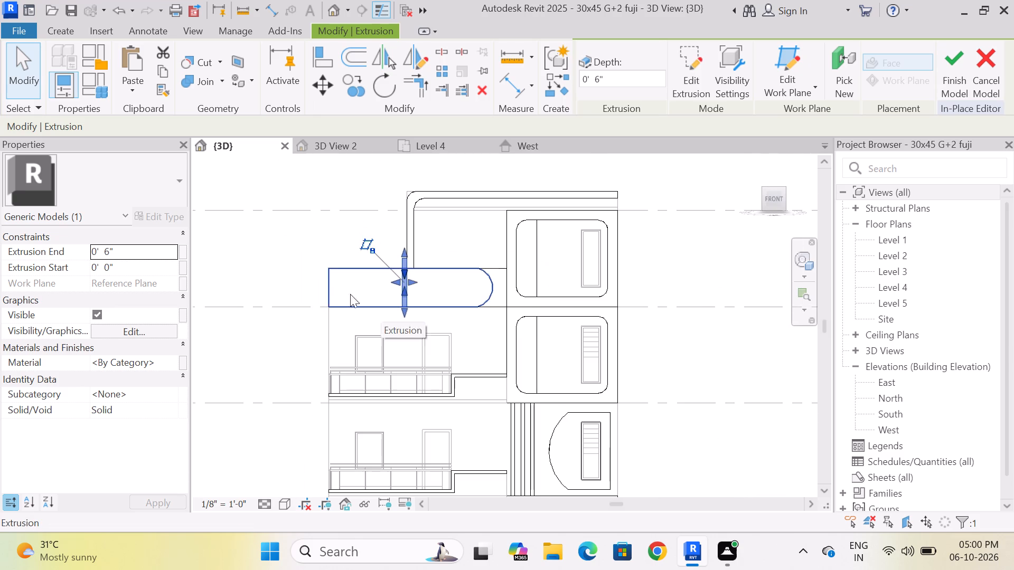
{"action": "scroll", "coordinate": [321, 260], "scroll_direction": "down", "scroll_amount": 3}
{"action": "scroll", "coordinate": [288, 239], "scroll_direction": "up", "scroll_amount": 7}
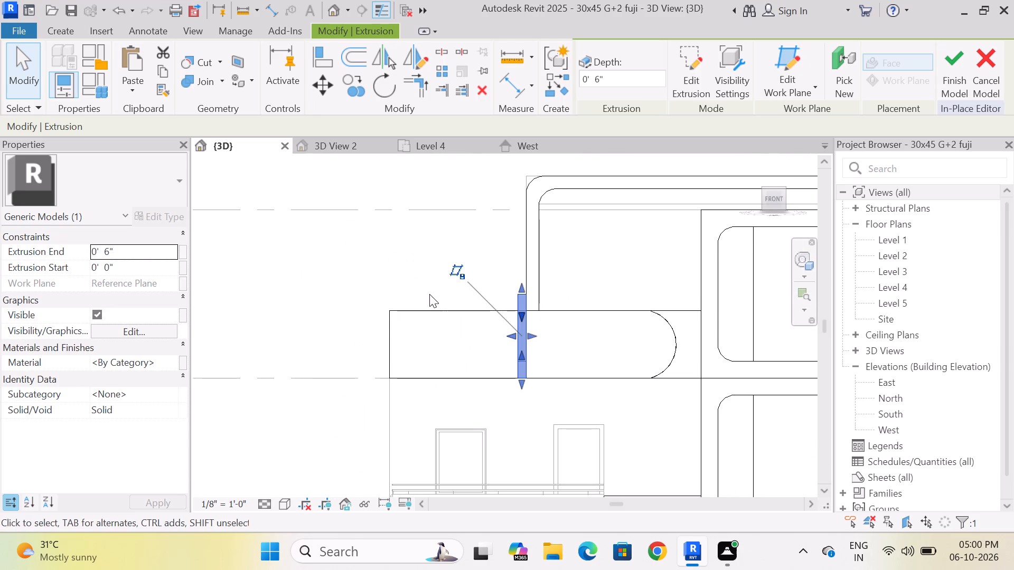
{"action": "left_click", "coordinate": [361, 84]}
{"action": "scroll", "coordinate": [514, 325], "scroll_direction": "up", "scroll_amount": 3}
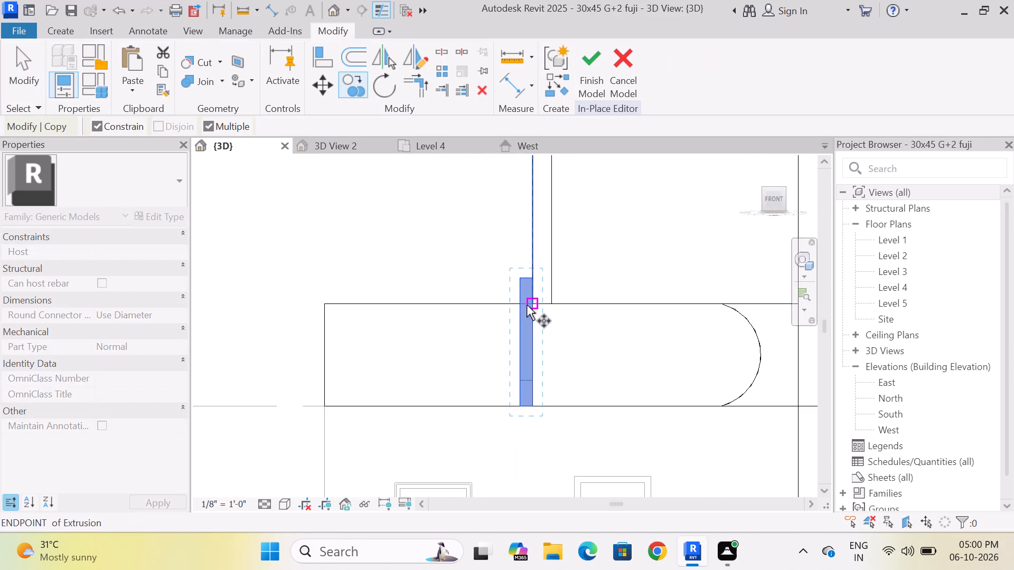
{"action": "left_click", "coordinate": [522, 301]}
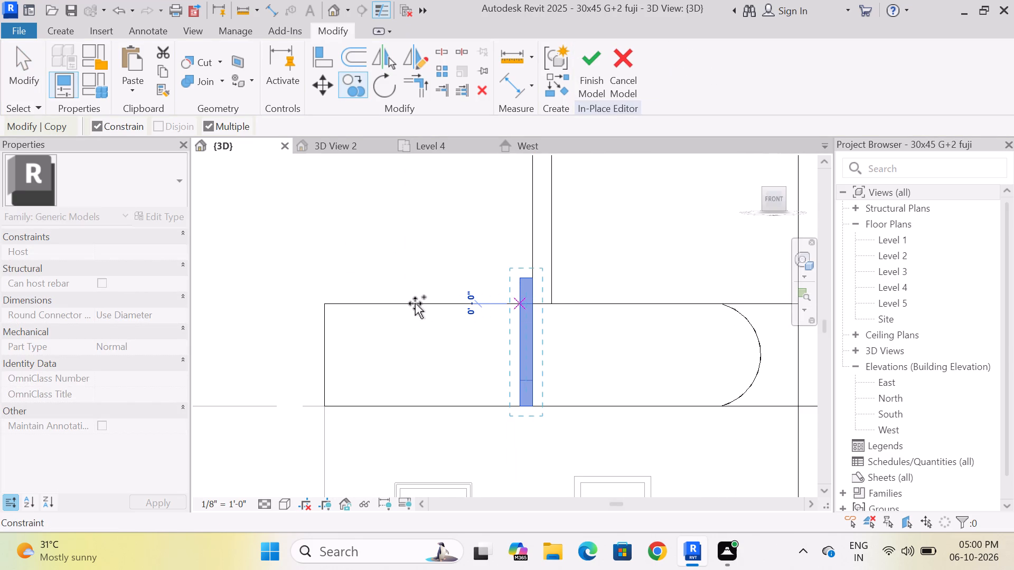
{"action": "key", "text": "Escape"}
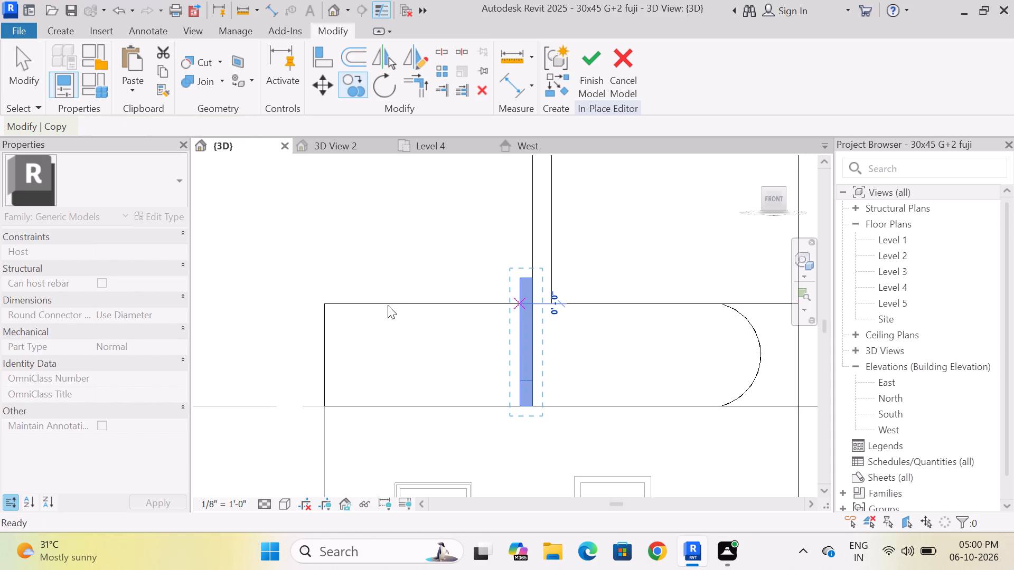
{"action": "left_click", "coordinate": [344, 92]}
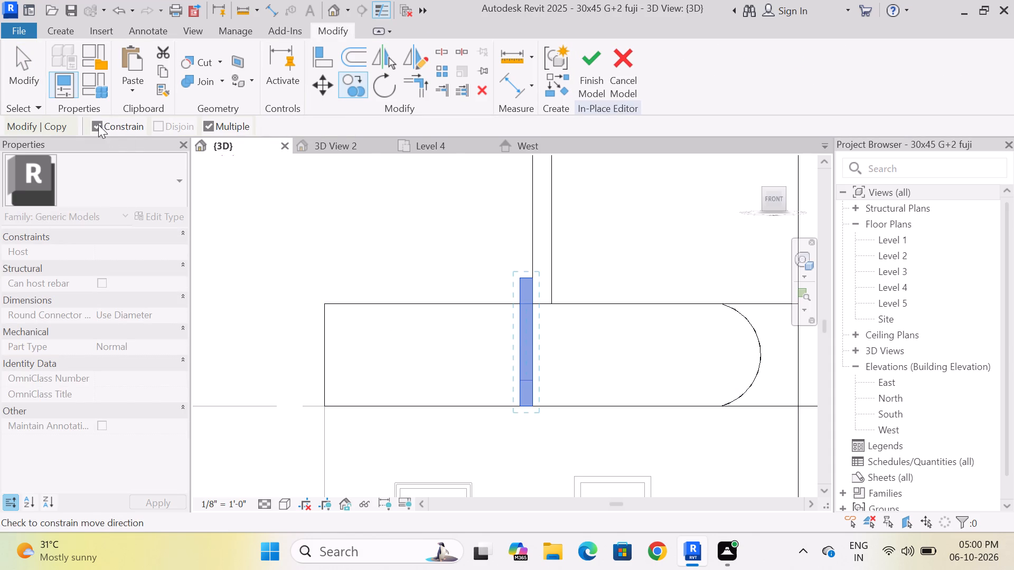
{"action": "left_click", "coordinate": [98, 125]}
{"action": "left_click", "coordinate": [518, 300]}
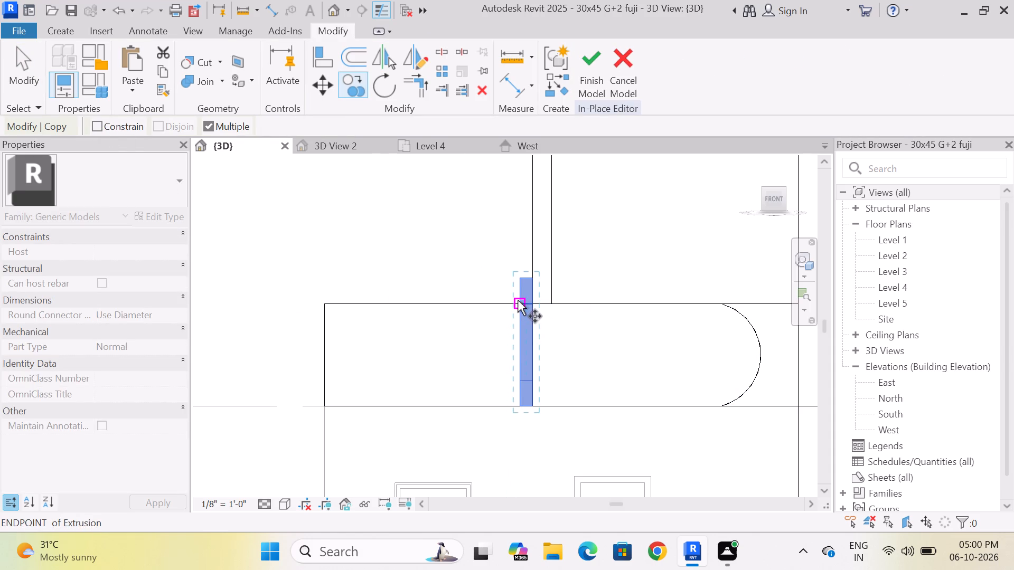
{"action": "left_click", "coordinate": [387, 307]}
{"action": "key", "text": "Escape"}
{"action": "key", "text": "Escape"}
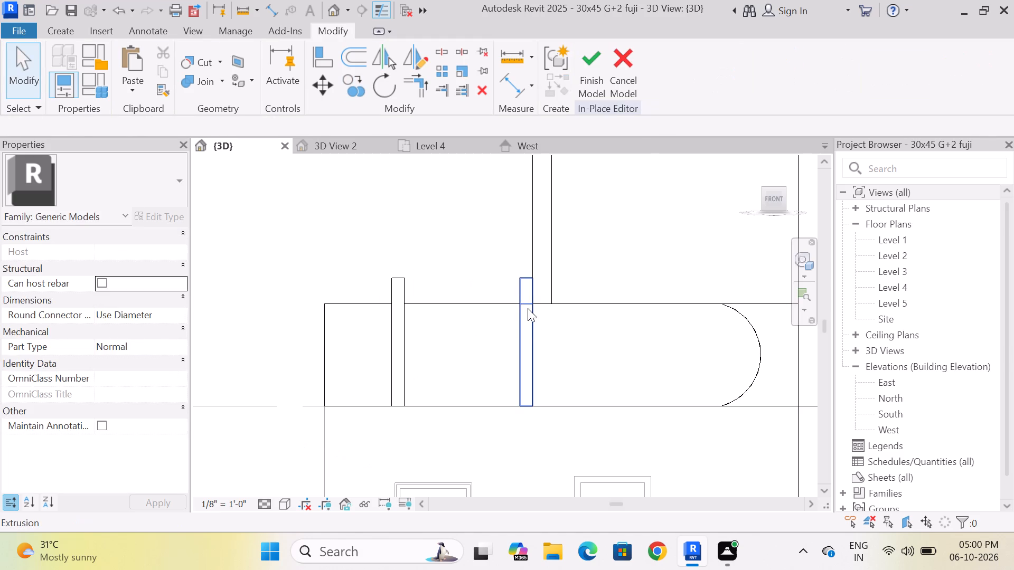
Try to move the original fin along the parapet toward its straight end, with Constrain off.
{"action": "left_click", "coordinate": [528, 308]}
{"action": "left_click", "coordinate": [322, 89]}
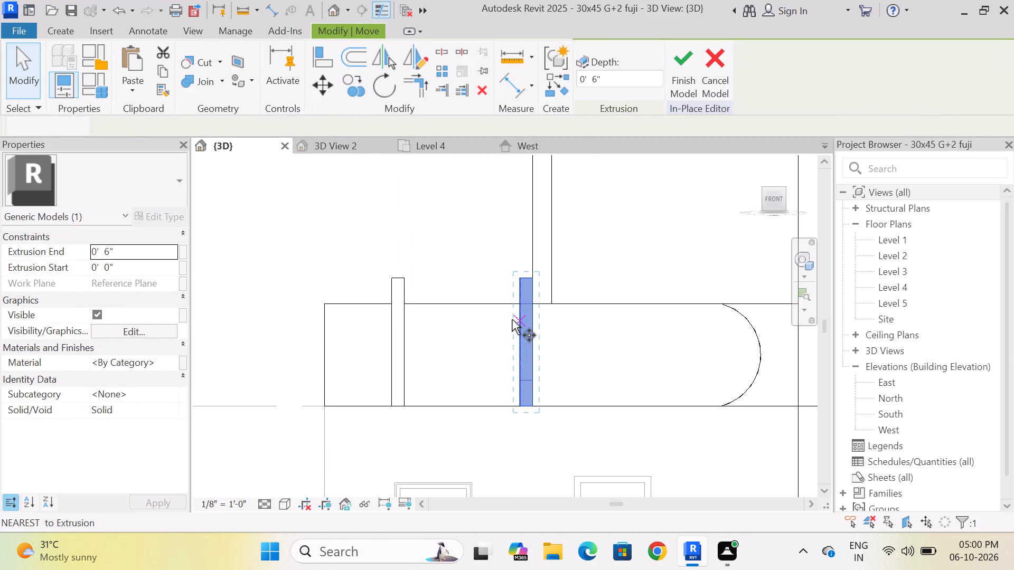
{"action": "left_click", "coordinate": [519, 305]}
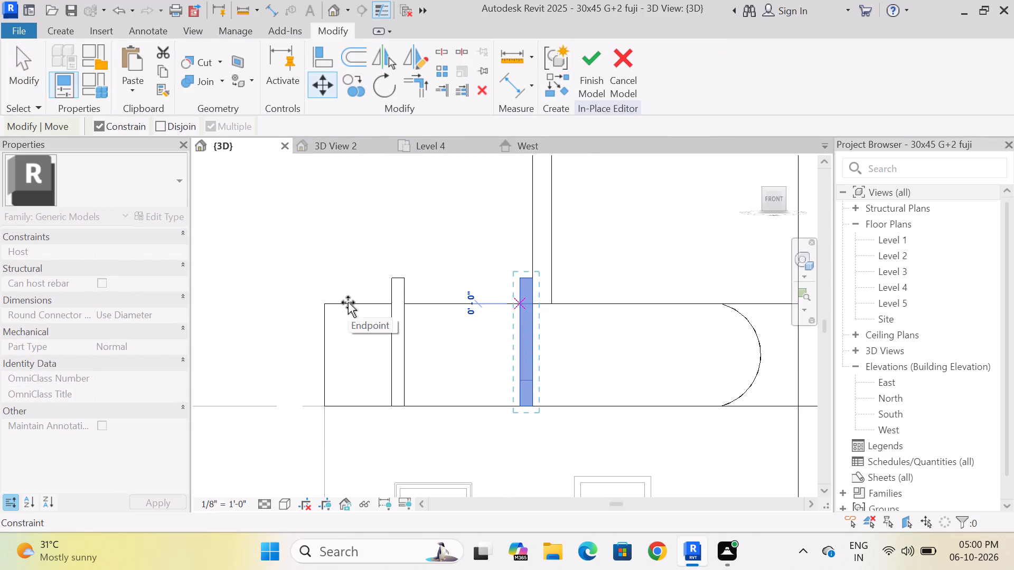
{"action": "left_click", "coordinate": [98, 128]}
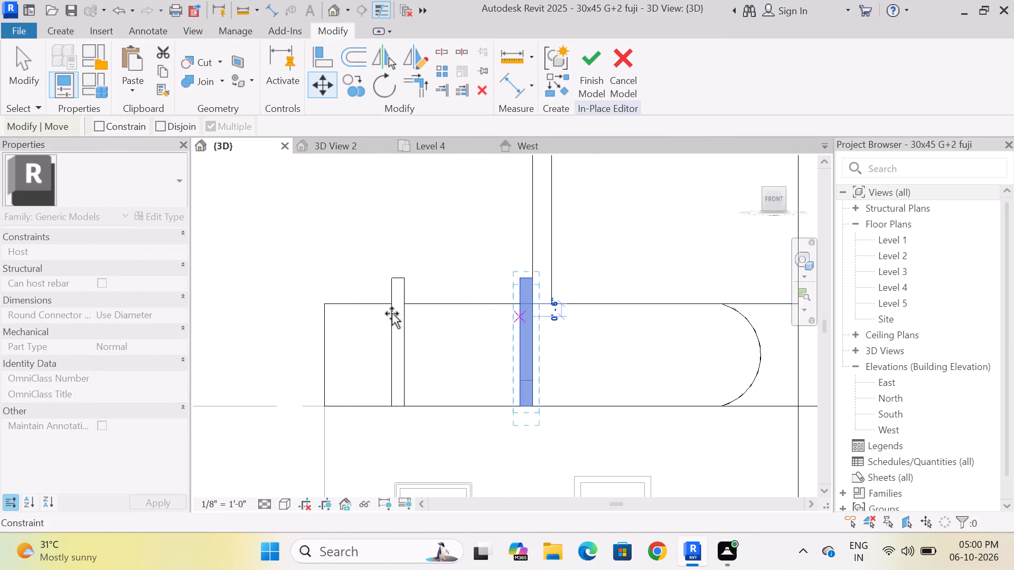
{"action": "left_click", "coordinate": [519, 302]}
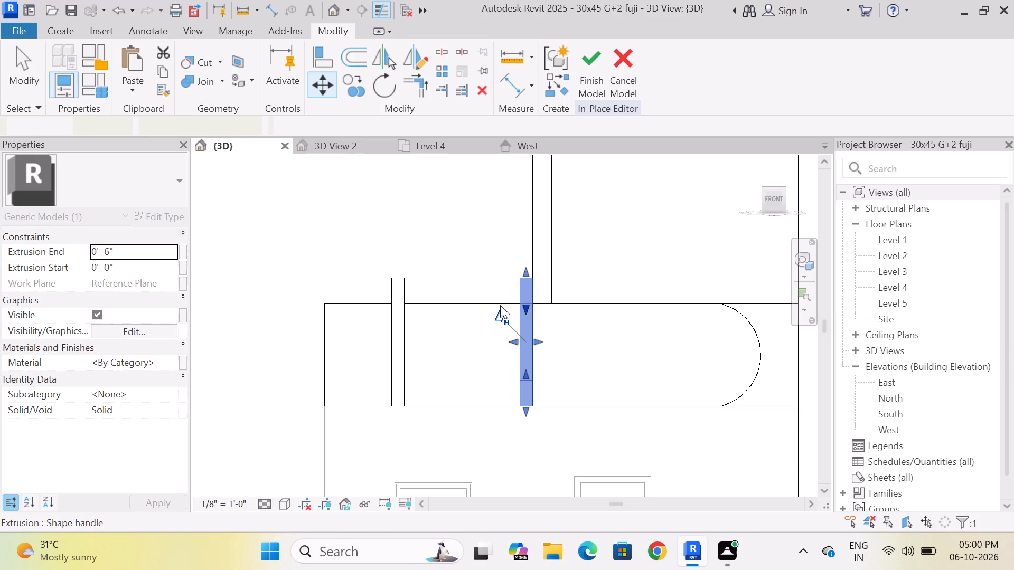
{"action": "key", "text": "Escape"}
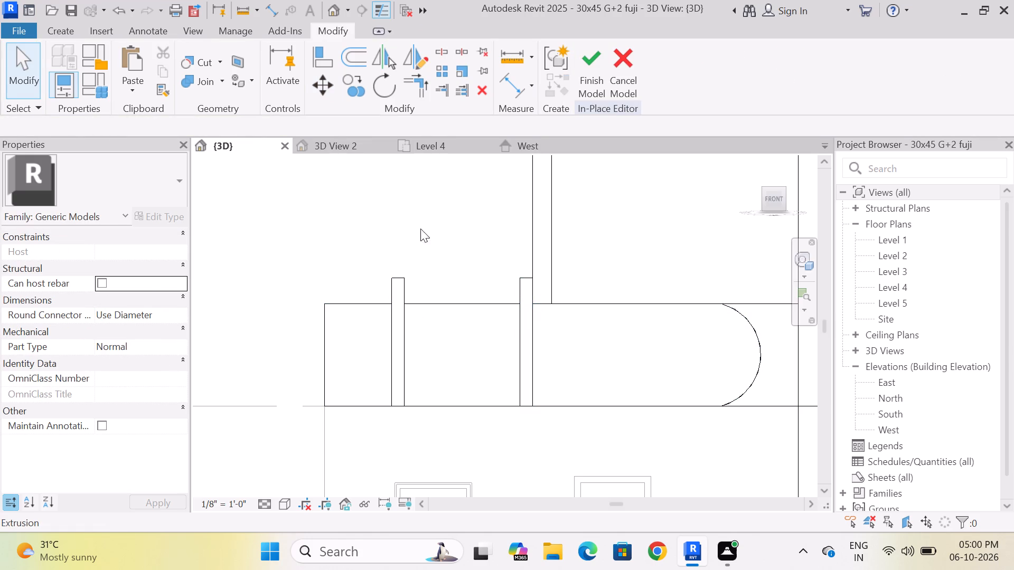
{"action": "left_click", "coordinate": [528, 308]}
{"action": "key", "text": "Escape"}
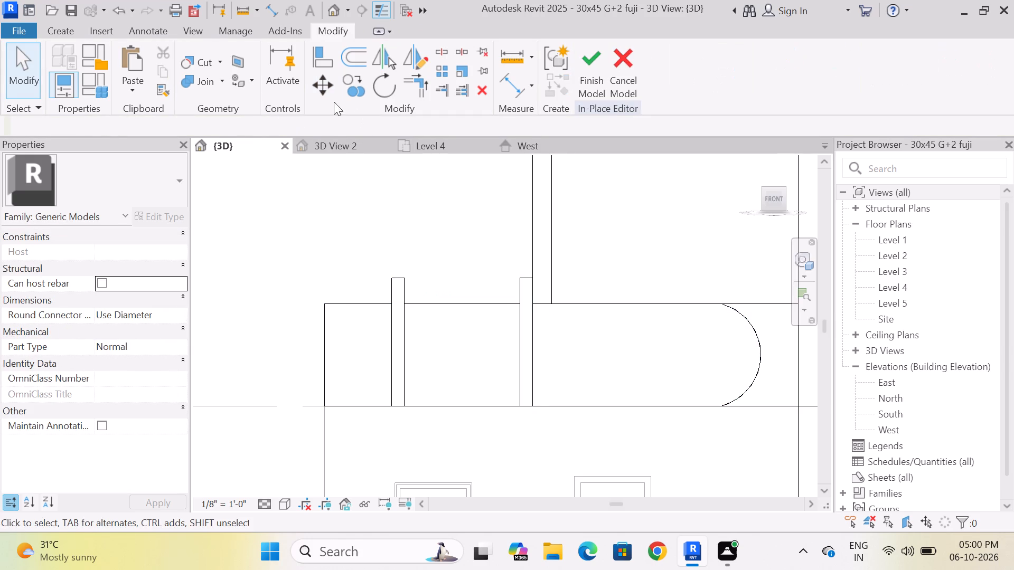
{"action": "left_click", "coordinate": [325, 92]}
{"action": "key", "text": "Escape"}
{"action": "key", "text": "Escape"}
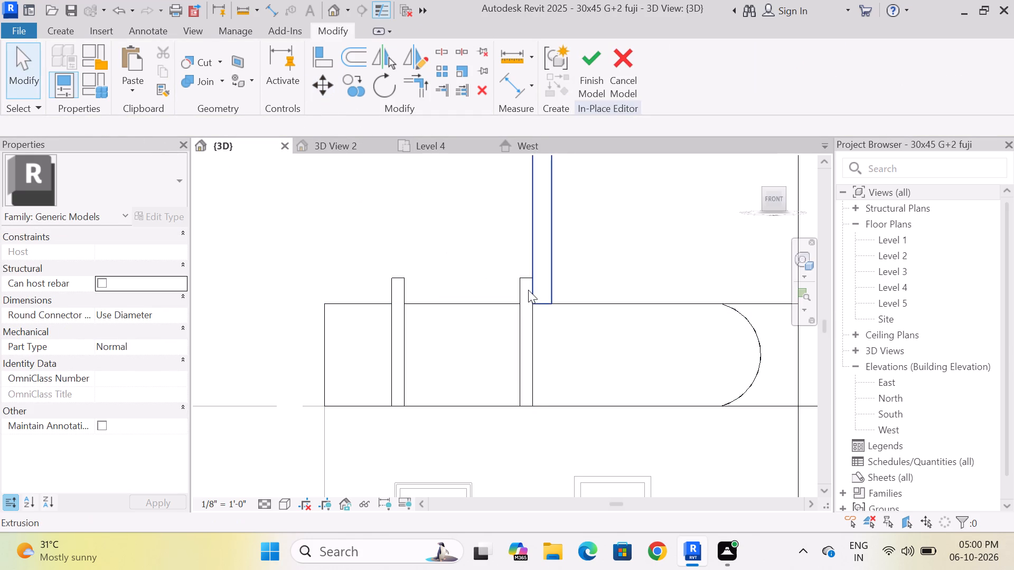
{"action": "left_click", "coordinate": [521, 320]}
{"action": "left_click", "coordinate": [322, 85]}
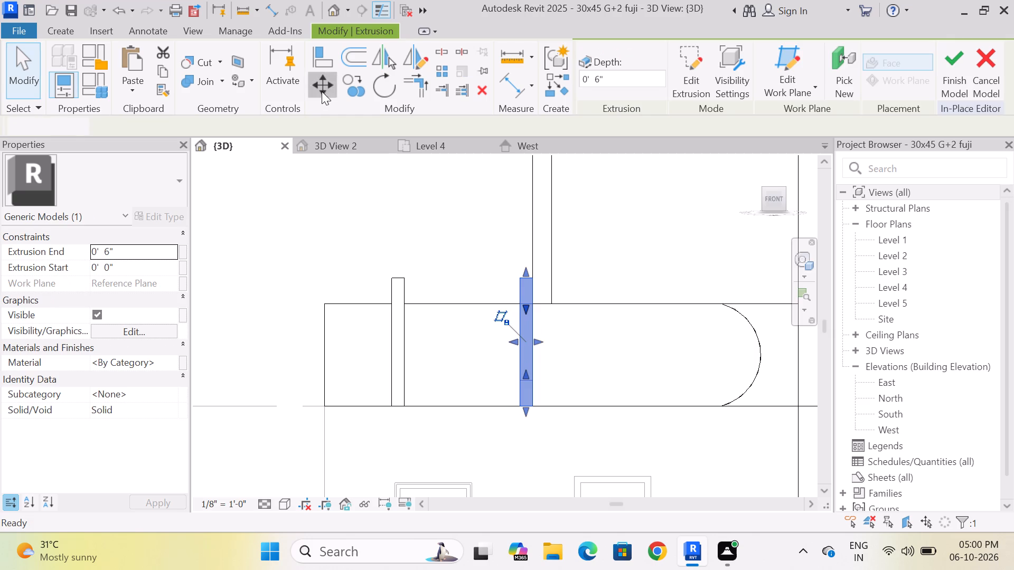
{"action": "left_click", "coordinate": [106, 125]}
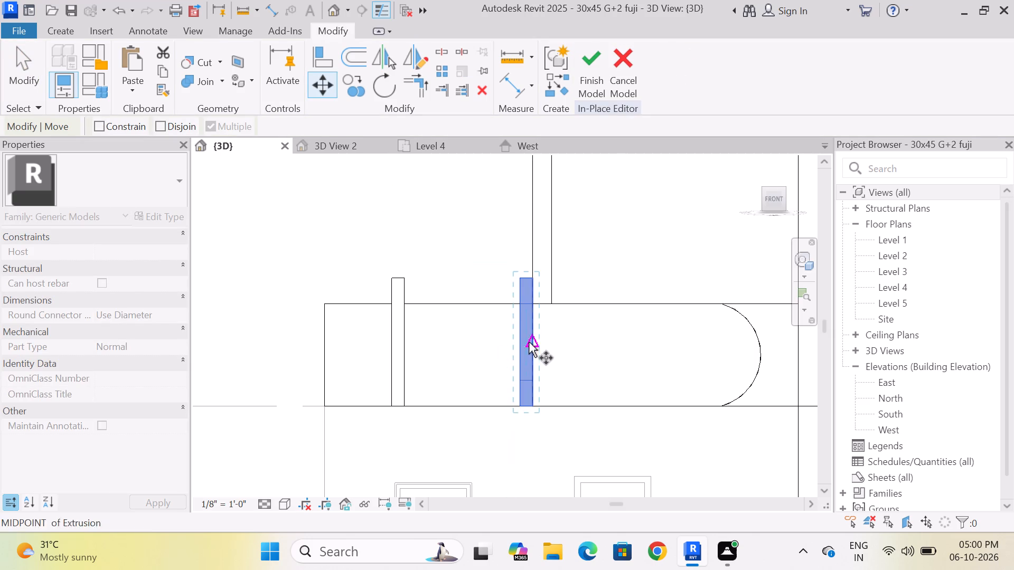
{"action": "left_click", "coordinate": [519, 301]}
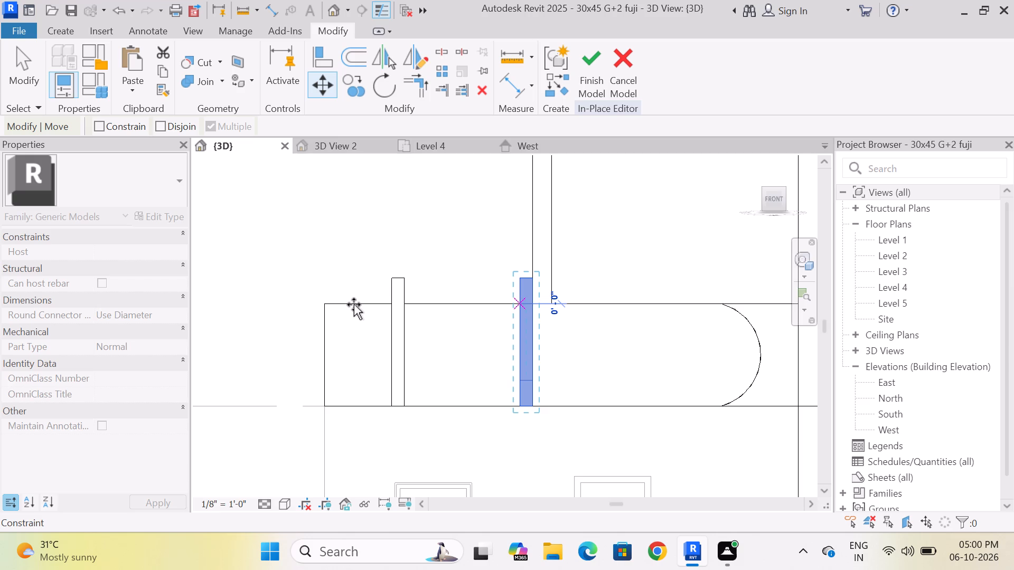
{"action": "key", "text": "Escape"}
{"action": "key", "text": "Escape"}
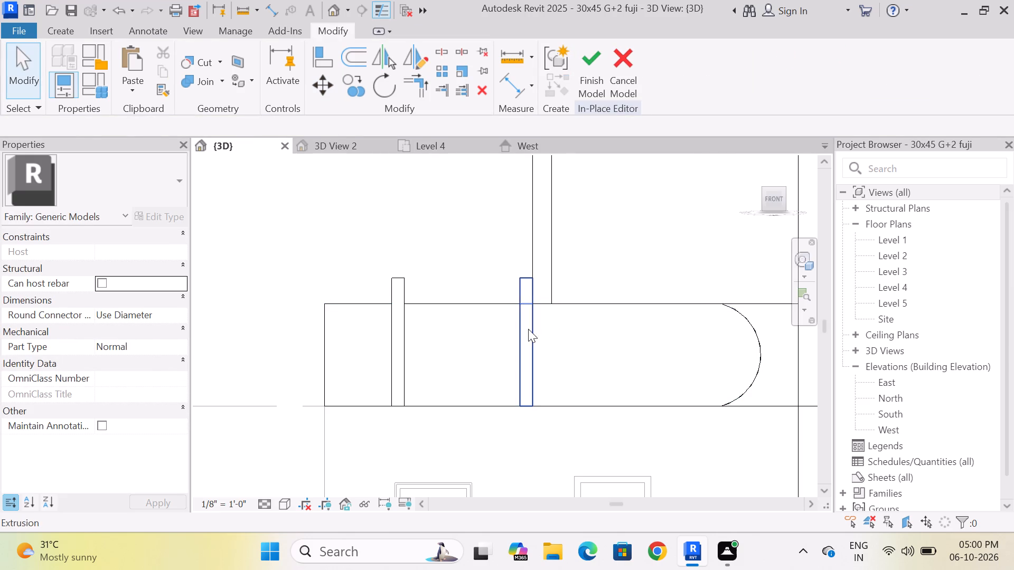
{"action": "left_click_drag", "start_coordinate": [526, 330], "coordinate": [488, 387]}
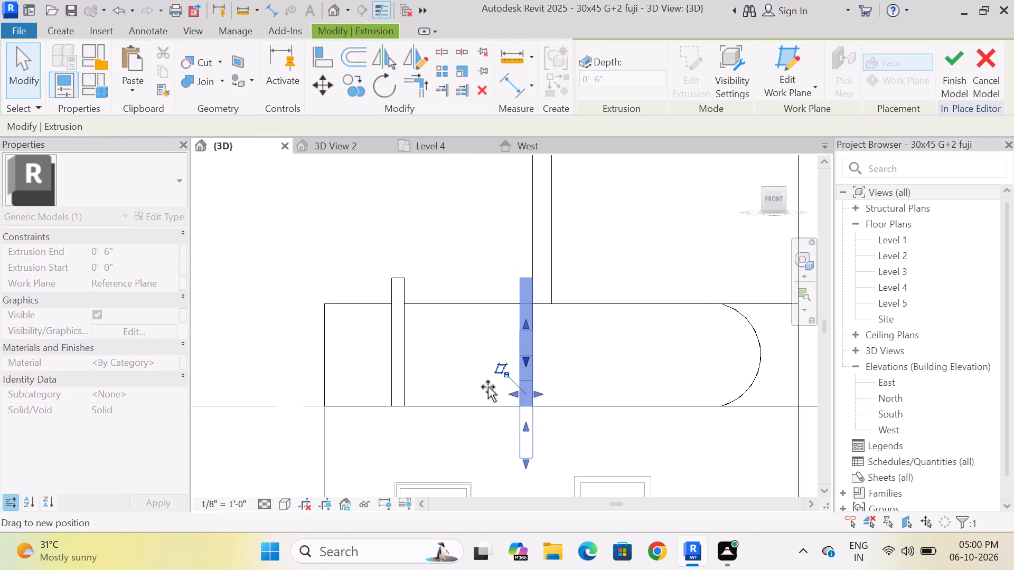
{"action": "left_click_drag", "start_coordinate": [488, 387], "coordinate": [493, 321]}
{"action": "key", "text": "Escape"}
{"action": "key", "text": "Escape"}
Copy the new fin about 1'-10 1/2" along the parapet, closer to its straight end.
{"action": "left_click", "coordinate": [390, 322]}
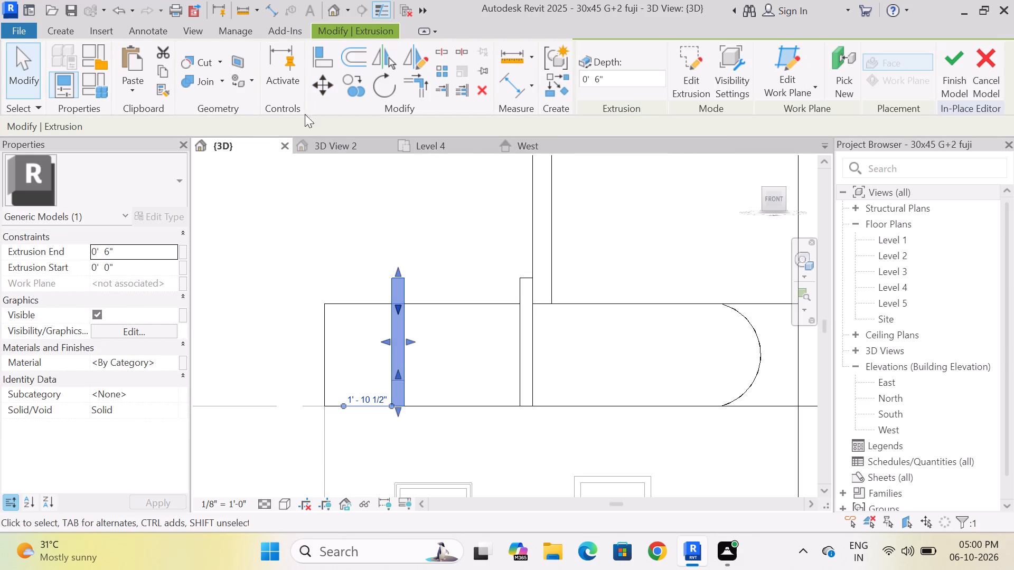
{"action": "left_click", "coordinate": [326, 89]}
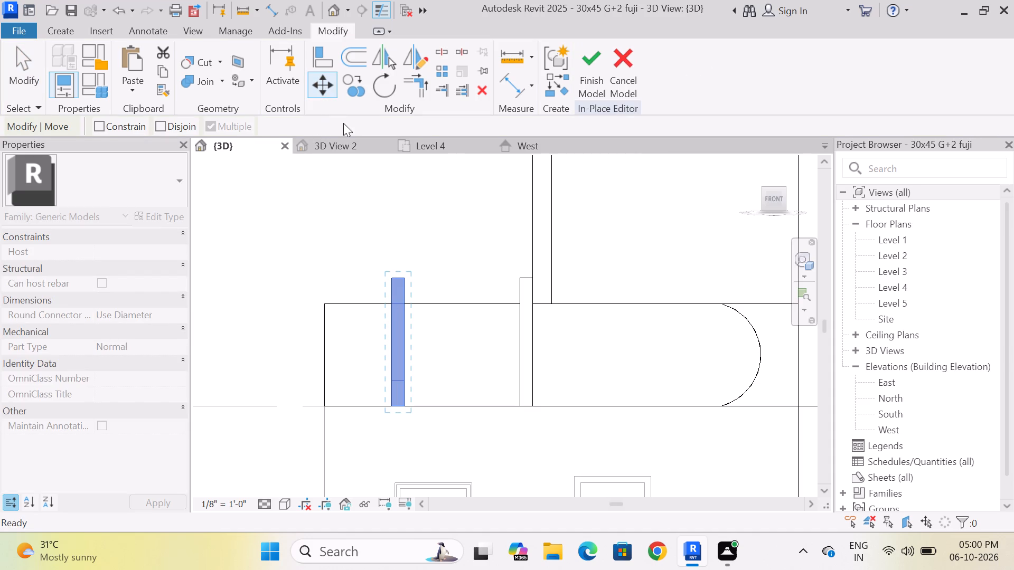
{"action": "key", "text": "Escape"}
{"action": "left_click", "coordinate": [358, 94]}
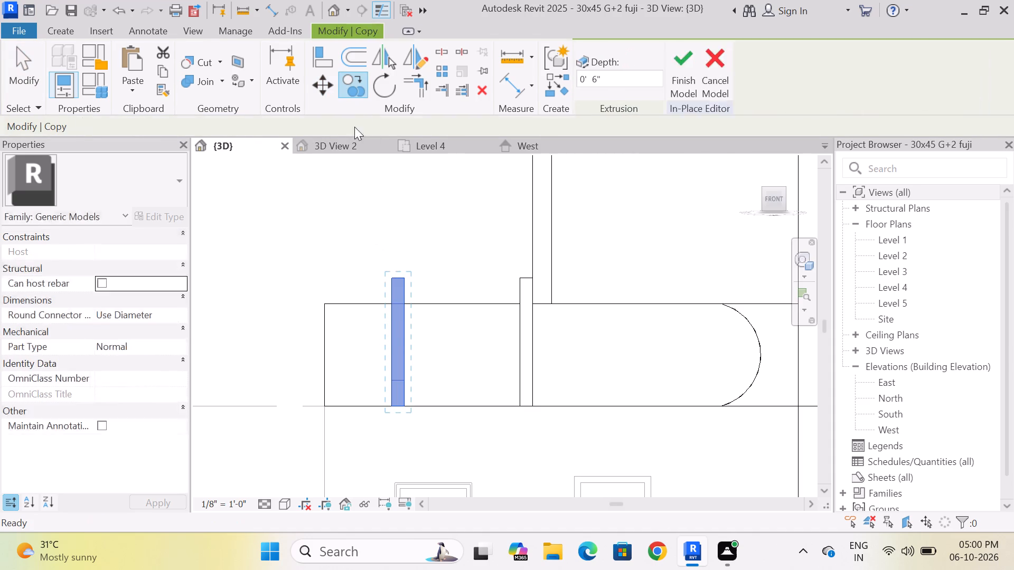
{"action": "left_click", "coordinate": [392, 300]}
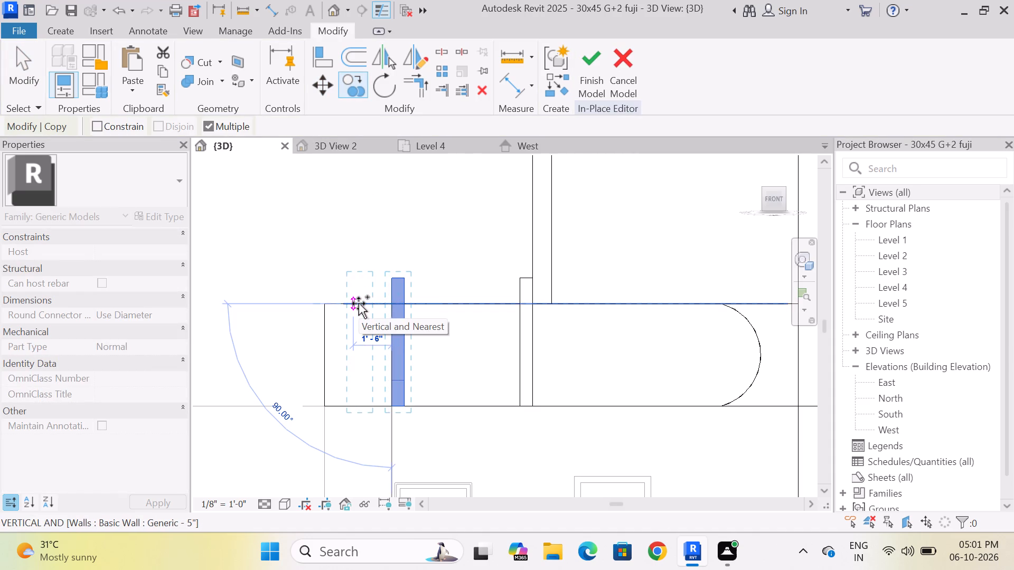
{"action": "left_click", "coordinate": [341, 304]}
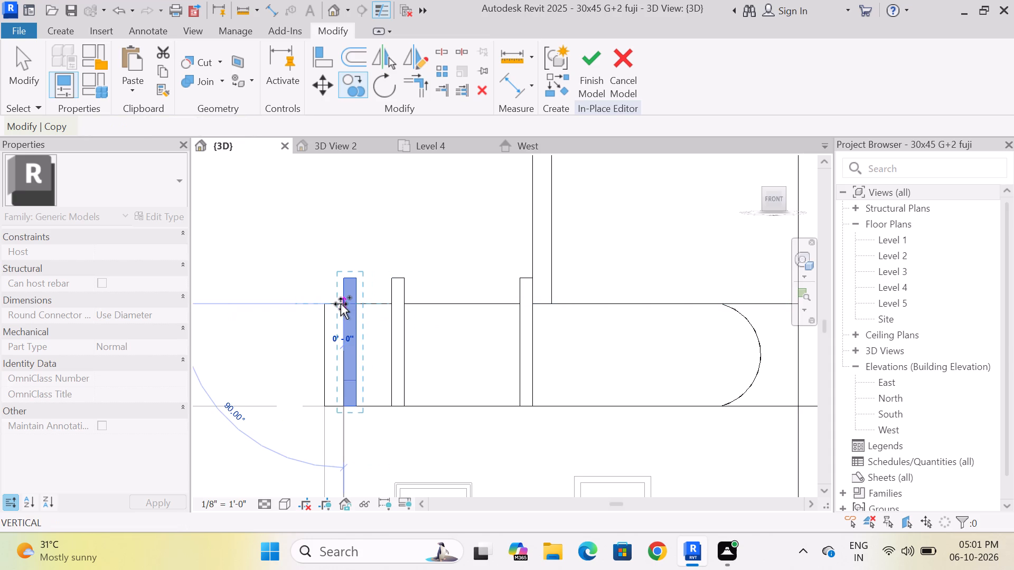
{"action": "key", "text": "Escape"}
{"action": "scroll", "coordinate": [357, 319], "scroll_direction": "down", "scroll_amount": 3}
{"action": "key", "text": "Escape"}
Delete the original fin located beside the roof frame's vertical leg.
{"action": "left_click", "coordinate": [470, 334]}
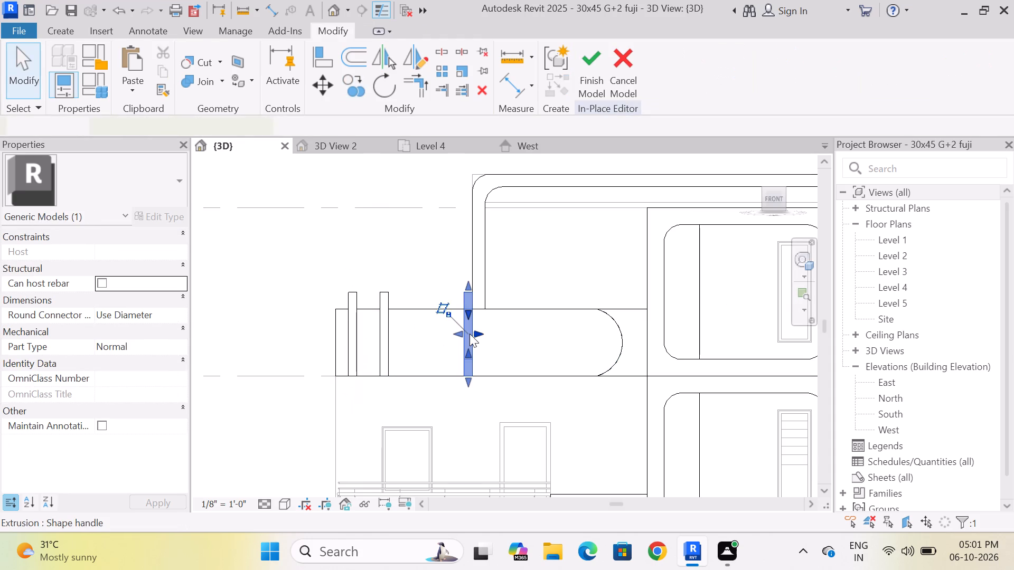
{"action": "key", "text": "Delete"}
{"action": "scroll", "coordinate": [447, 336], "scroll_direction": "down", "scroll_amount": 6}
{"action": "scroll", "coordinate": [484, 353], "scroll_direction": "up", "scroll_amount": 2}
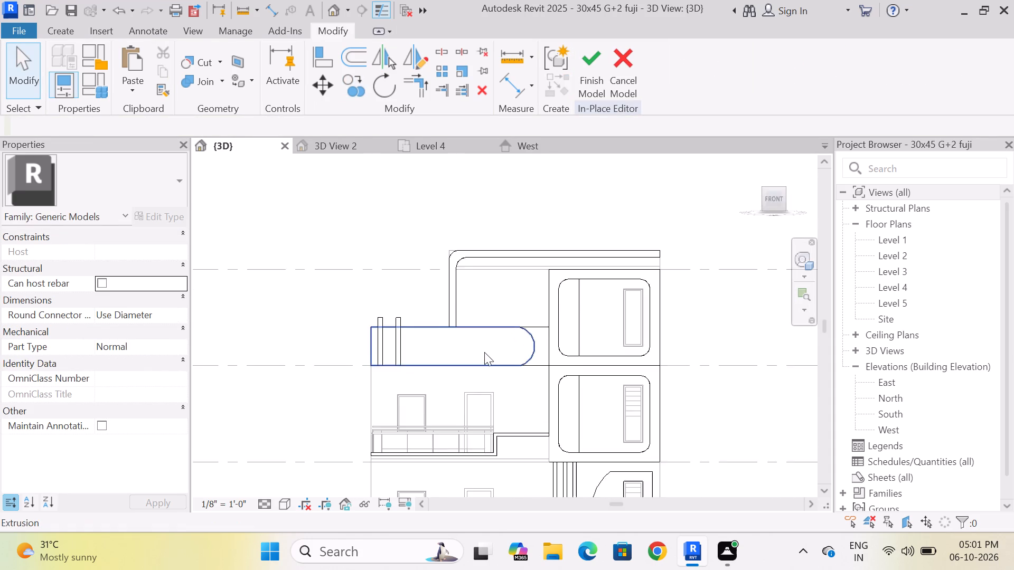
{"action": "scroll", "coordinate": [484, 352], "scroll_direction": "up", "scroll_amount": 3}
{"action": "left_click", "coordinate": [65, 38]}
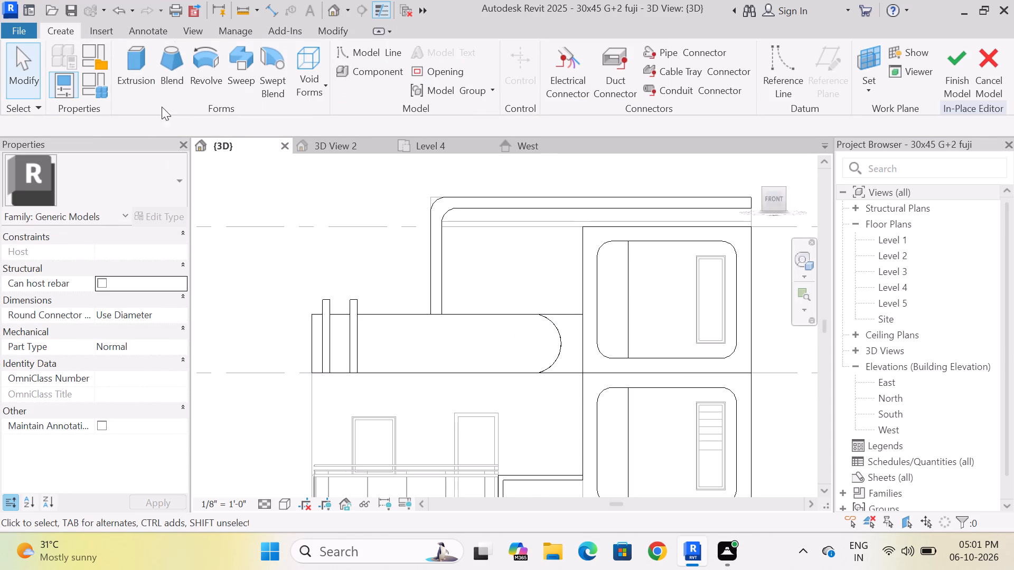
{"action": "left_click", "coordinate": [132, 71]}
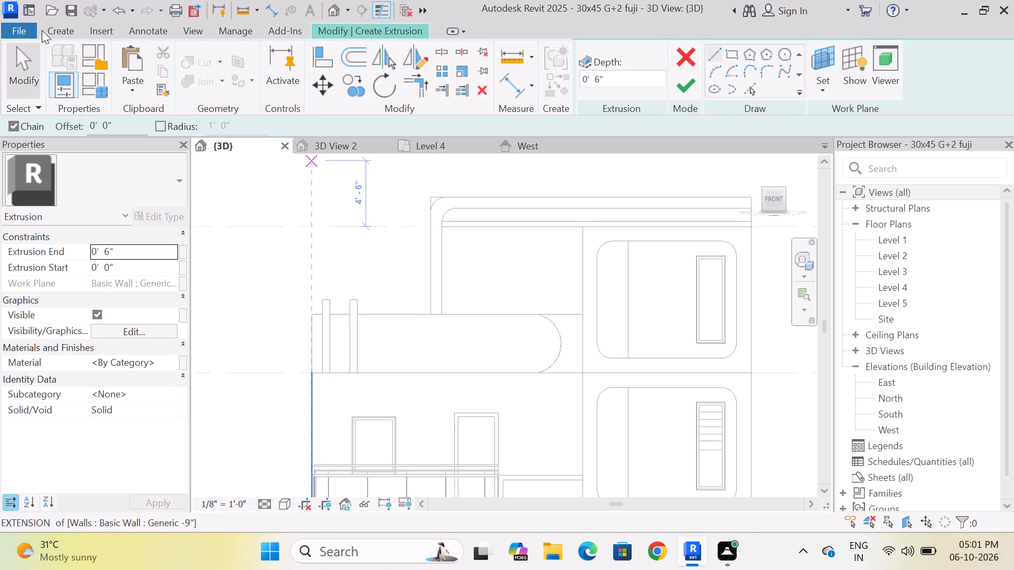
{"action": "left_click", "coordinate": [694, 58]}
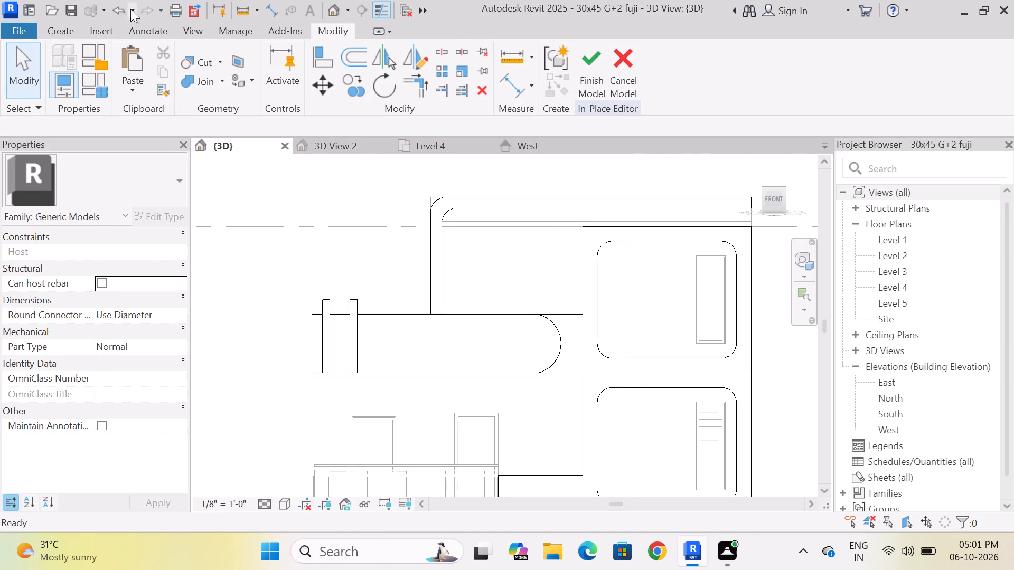
Start a void extrusion in the in-place model and set its depth to 2".
{"action": "left_click", "coordinate": [70, 28]}
{"action": "left_click", "coordinate": [323, 91]}
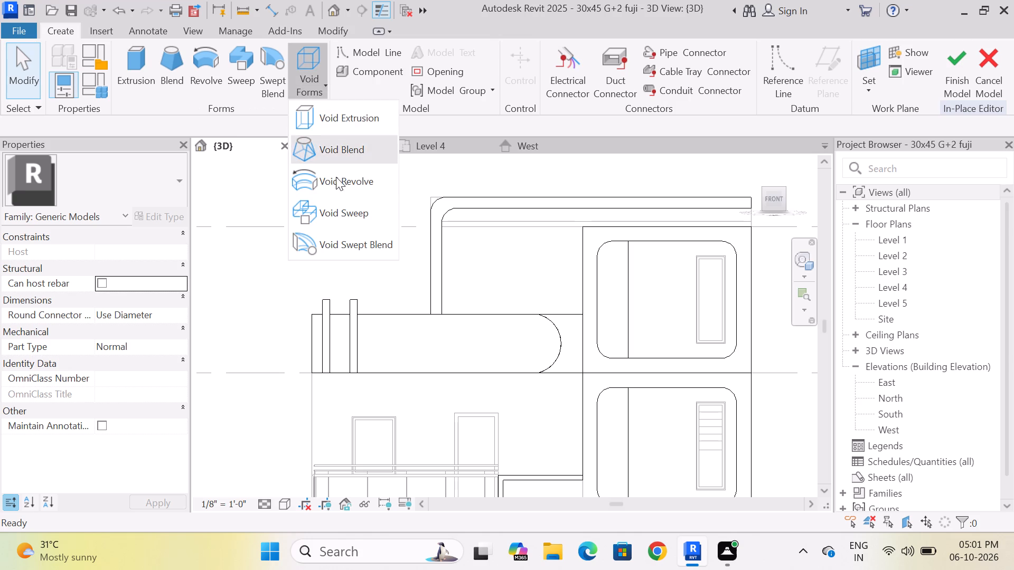
{"action": "left_click", "coordinate": [353, 123]}
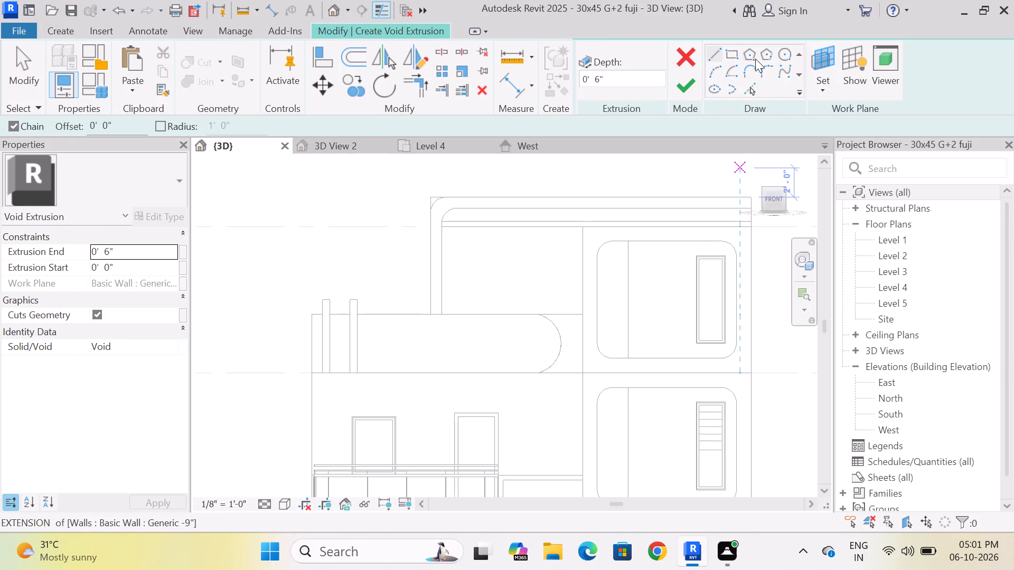
{"action": "left_click", "coordinate": [627, 82]}
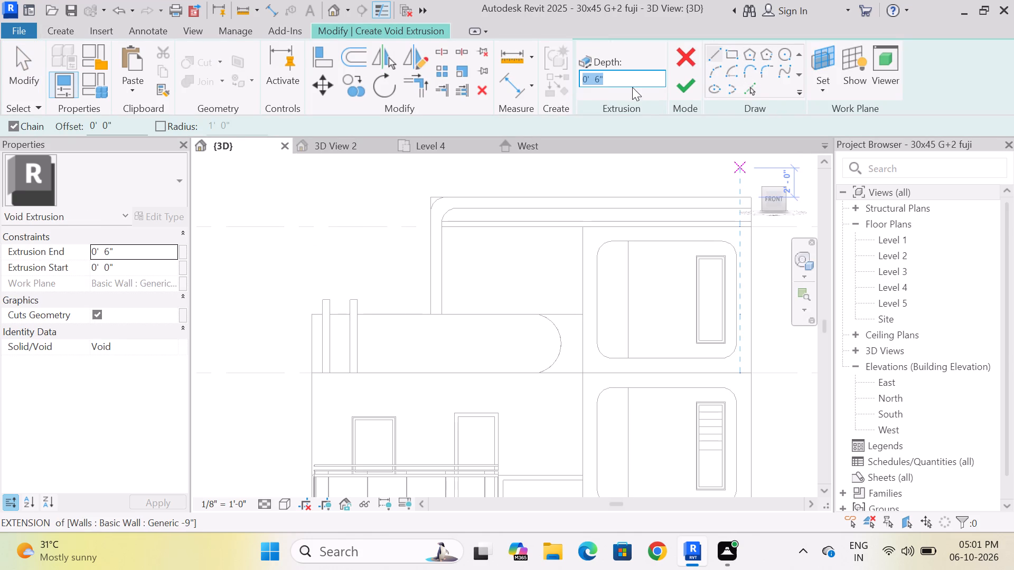
{"action": "key", "text": "BackSpace"}
{"action": "key", "text": "2"}
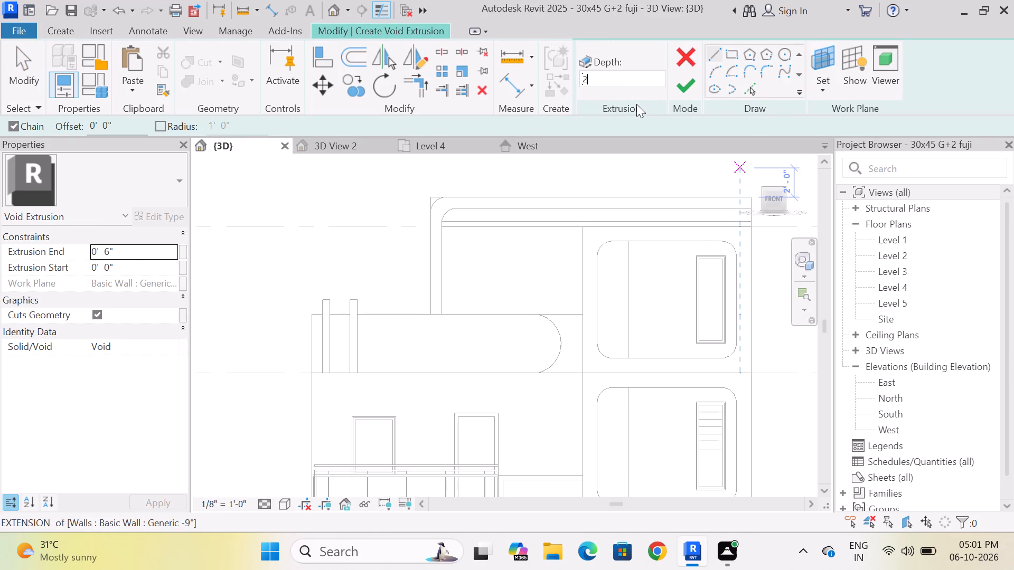
{"action": "key", "text": "shift+quotedbl"}
{"action": "key", "text": "Return"}
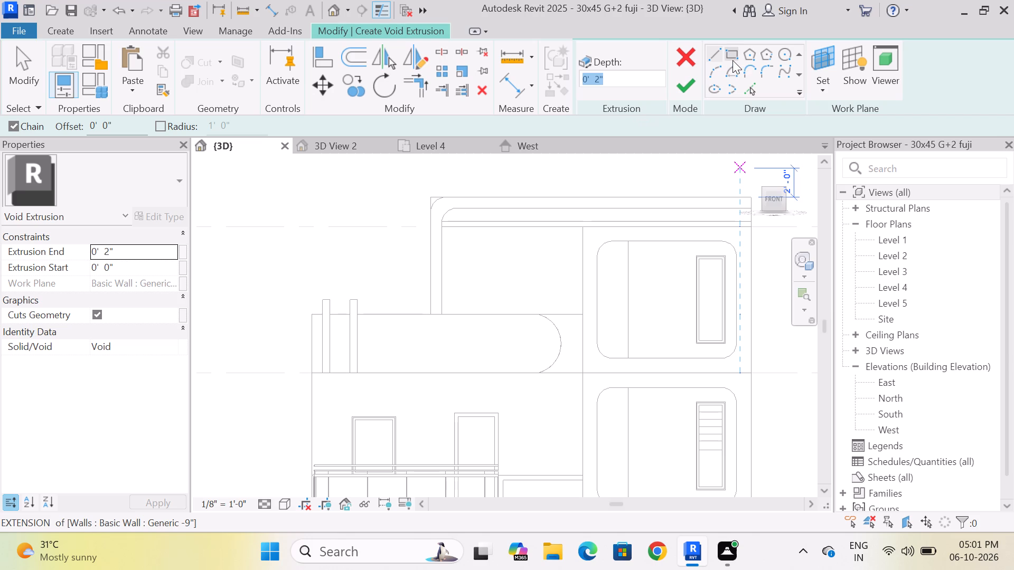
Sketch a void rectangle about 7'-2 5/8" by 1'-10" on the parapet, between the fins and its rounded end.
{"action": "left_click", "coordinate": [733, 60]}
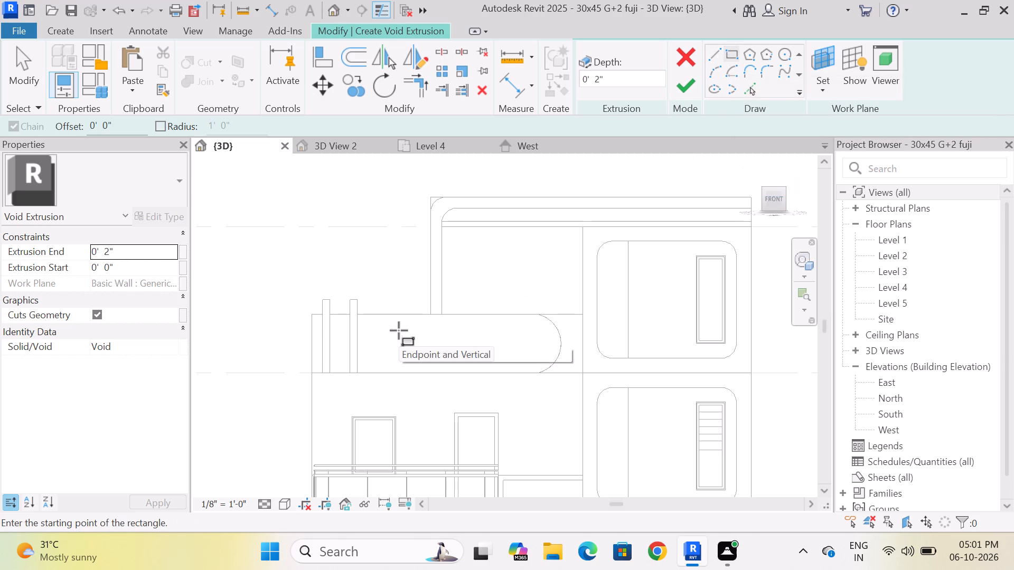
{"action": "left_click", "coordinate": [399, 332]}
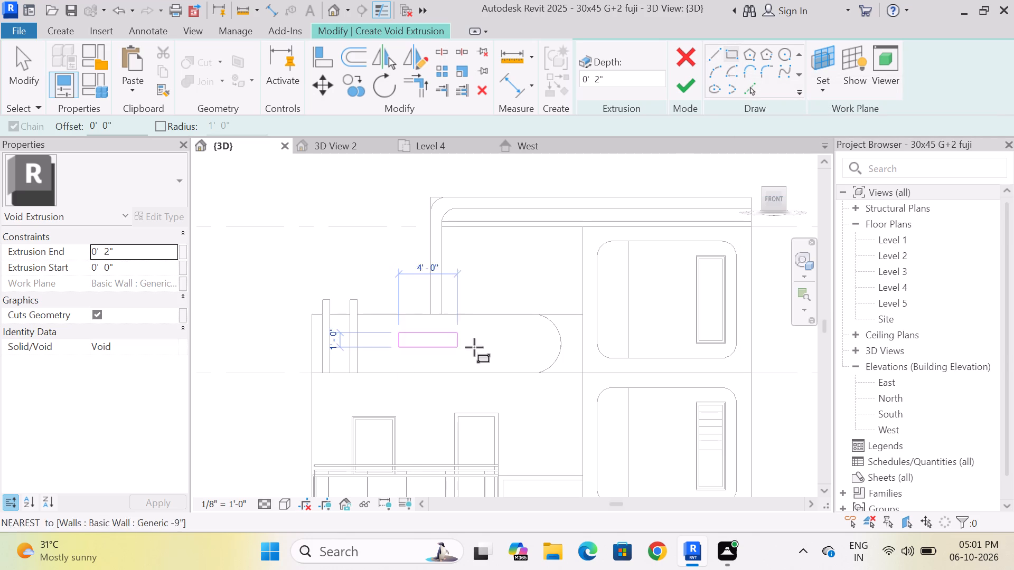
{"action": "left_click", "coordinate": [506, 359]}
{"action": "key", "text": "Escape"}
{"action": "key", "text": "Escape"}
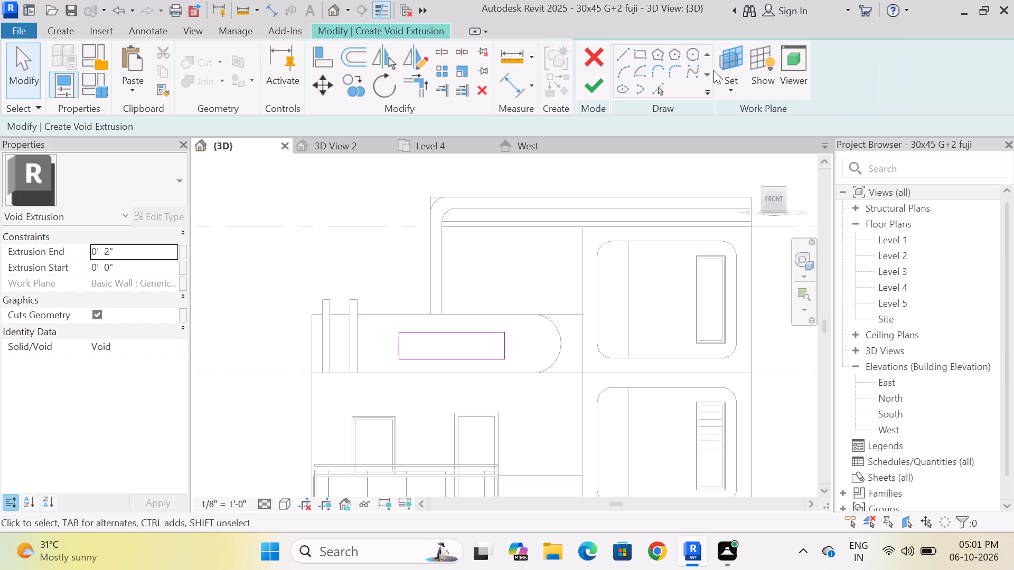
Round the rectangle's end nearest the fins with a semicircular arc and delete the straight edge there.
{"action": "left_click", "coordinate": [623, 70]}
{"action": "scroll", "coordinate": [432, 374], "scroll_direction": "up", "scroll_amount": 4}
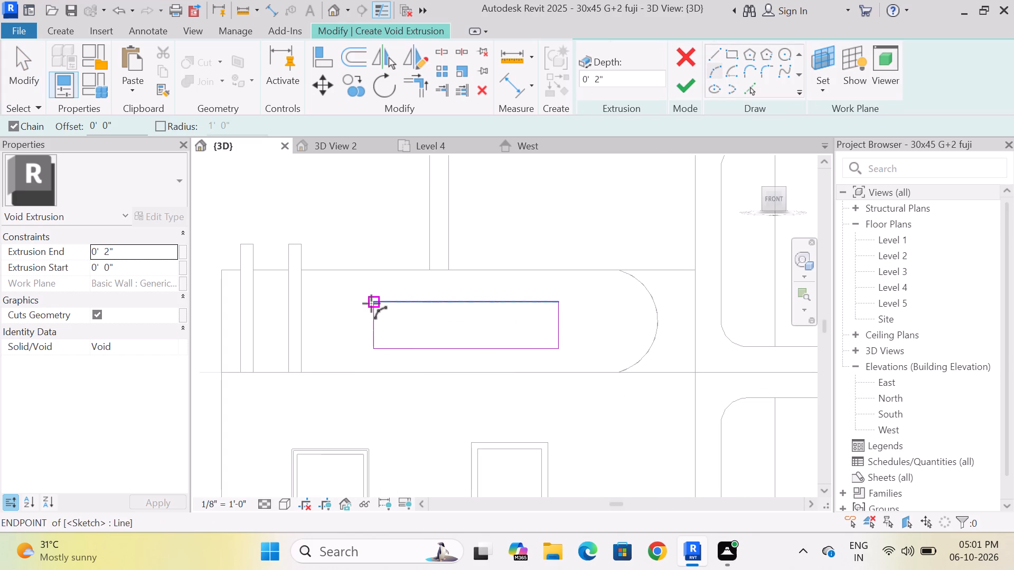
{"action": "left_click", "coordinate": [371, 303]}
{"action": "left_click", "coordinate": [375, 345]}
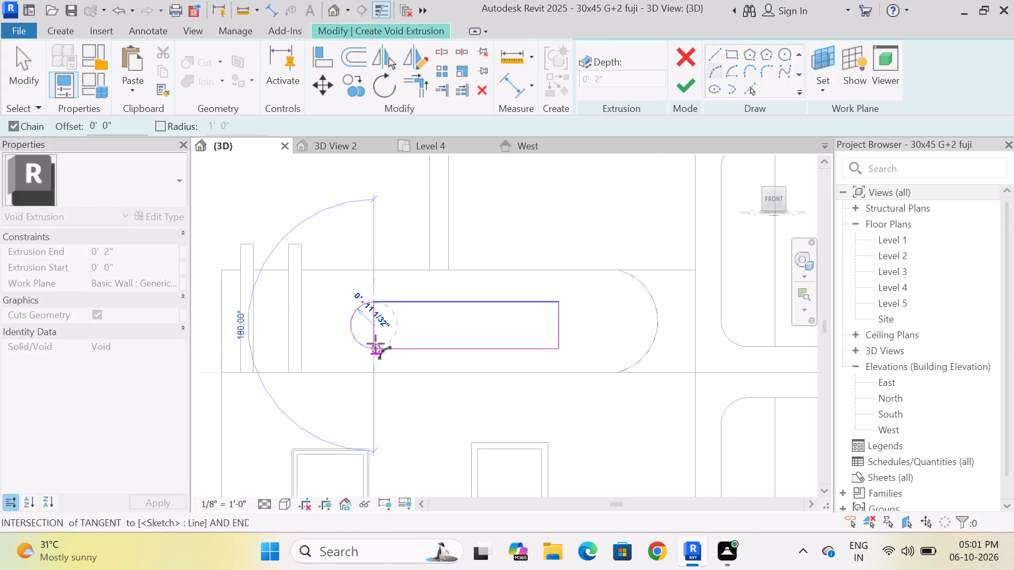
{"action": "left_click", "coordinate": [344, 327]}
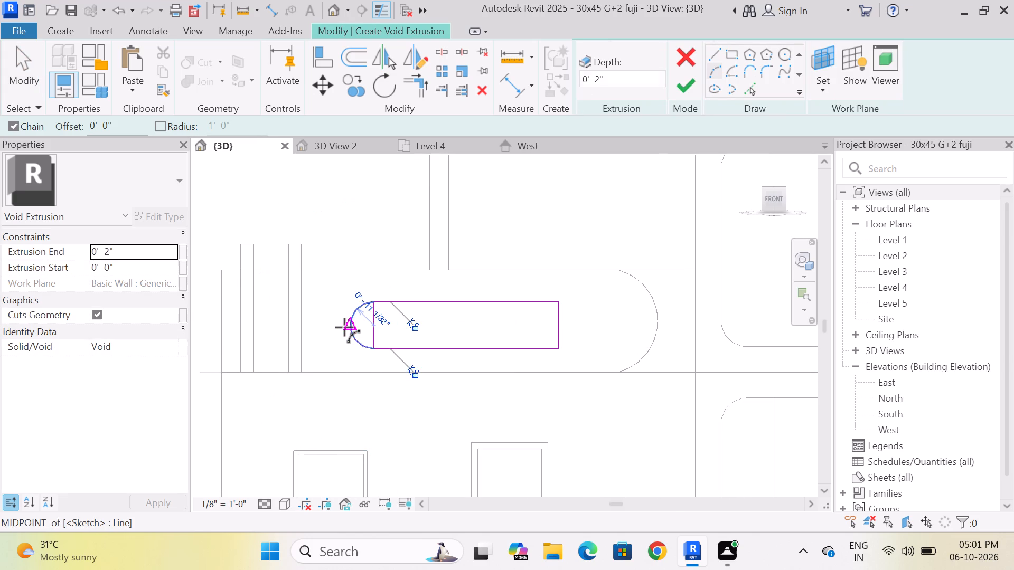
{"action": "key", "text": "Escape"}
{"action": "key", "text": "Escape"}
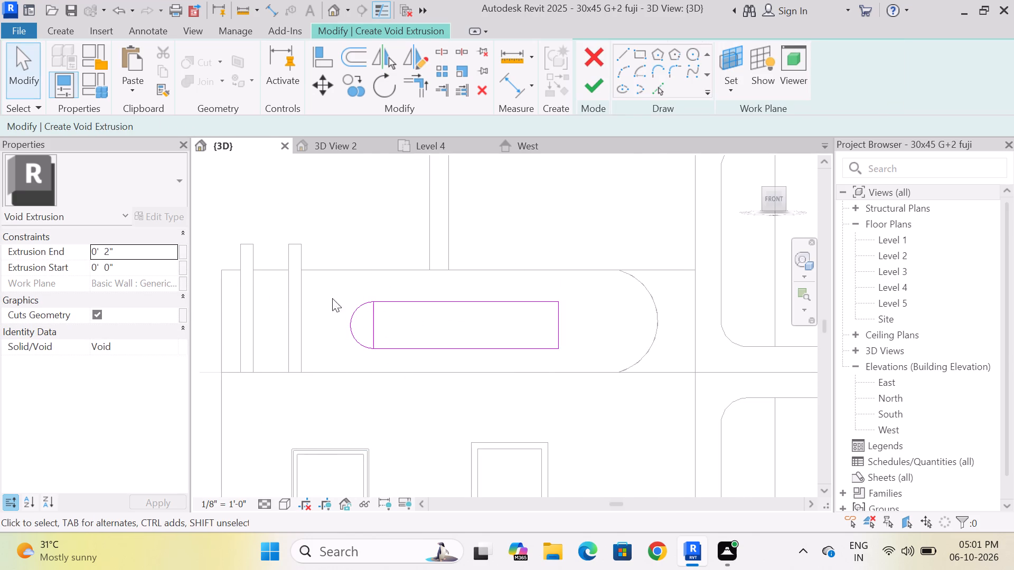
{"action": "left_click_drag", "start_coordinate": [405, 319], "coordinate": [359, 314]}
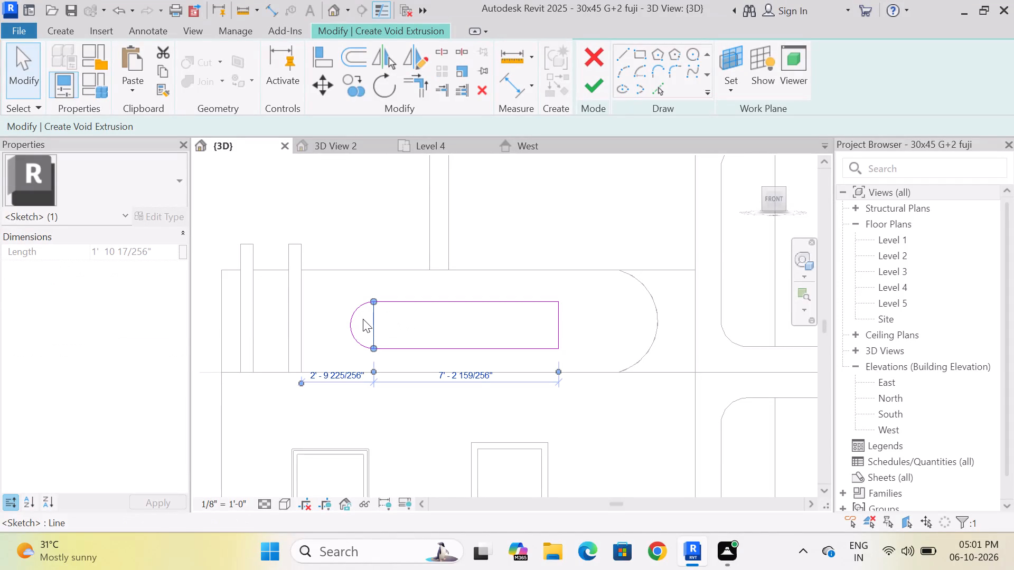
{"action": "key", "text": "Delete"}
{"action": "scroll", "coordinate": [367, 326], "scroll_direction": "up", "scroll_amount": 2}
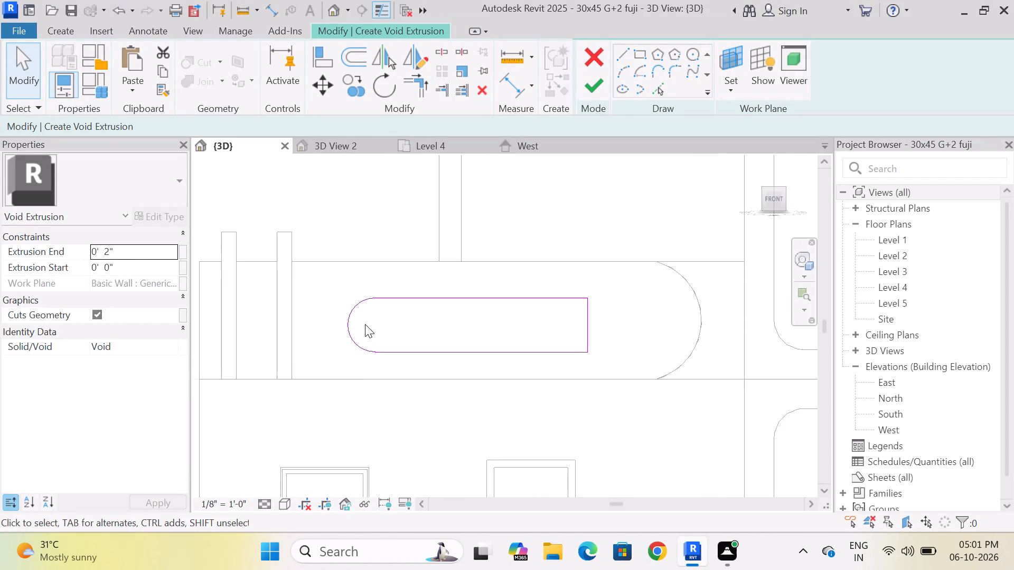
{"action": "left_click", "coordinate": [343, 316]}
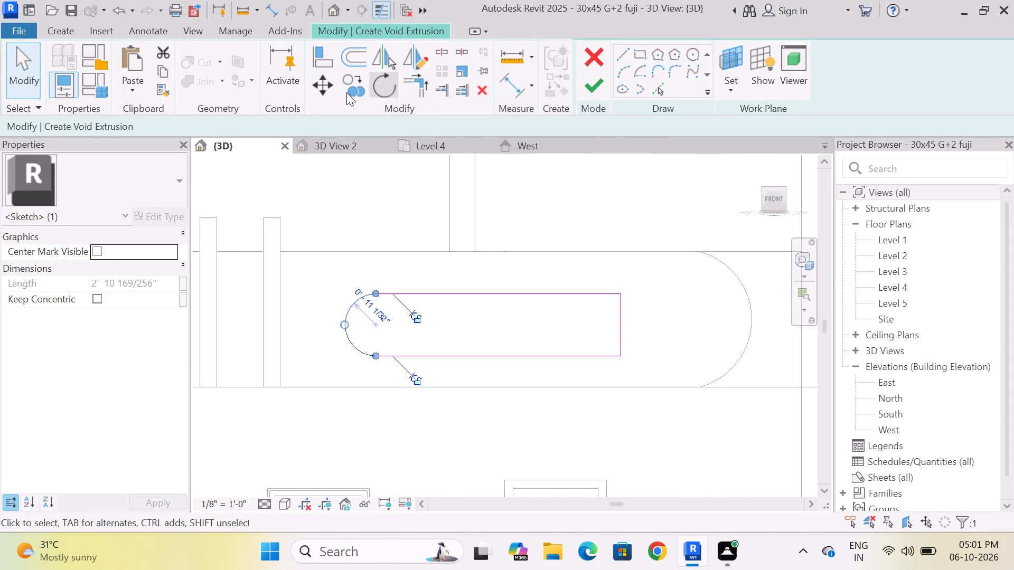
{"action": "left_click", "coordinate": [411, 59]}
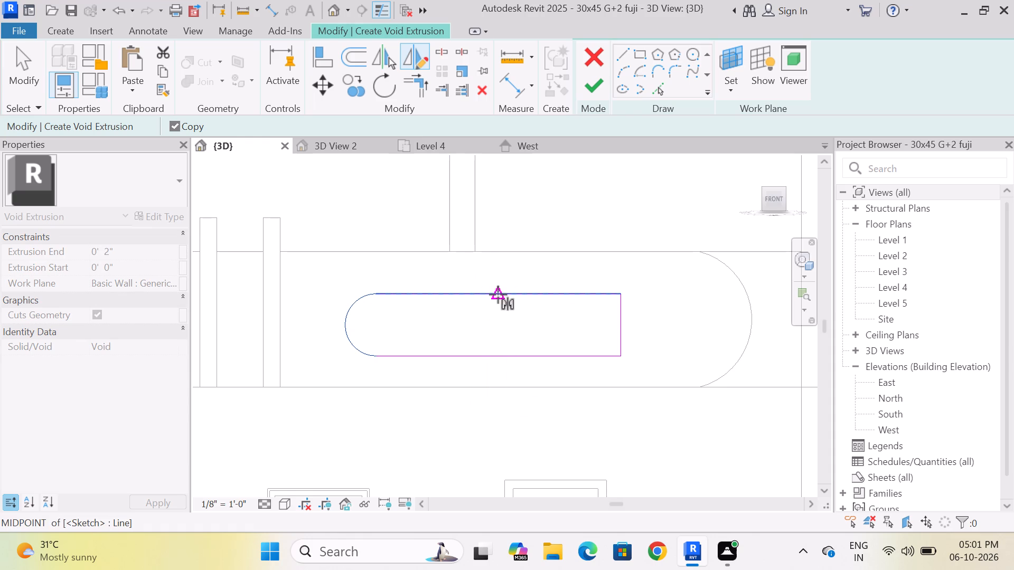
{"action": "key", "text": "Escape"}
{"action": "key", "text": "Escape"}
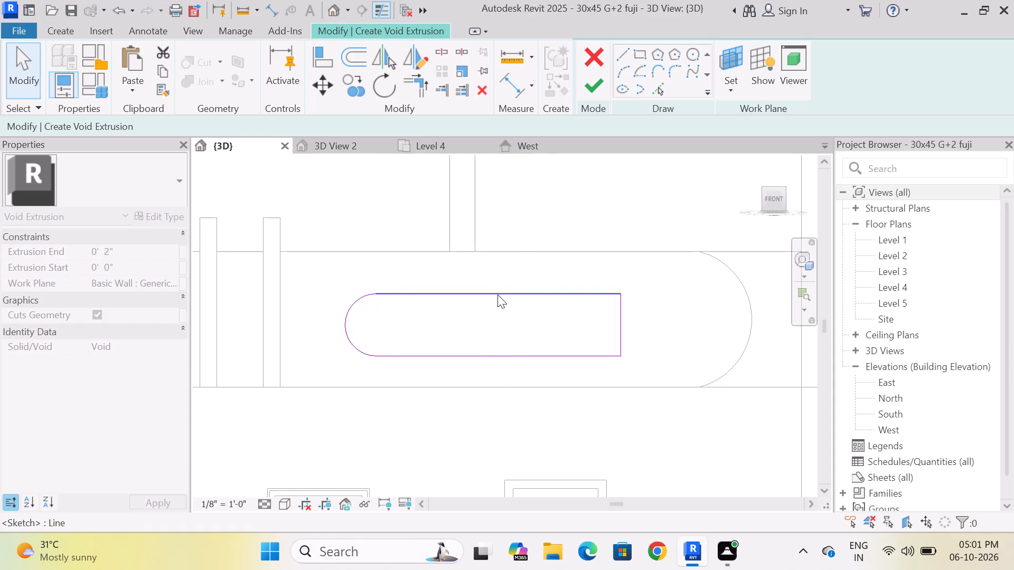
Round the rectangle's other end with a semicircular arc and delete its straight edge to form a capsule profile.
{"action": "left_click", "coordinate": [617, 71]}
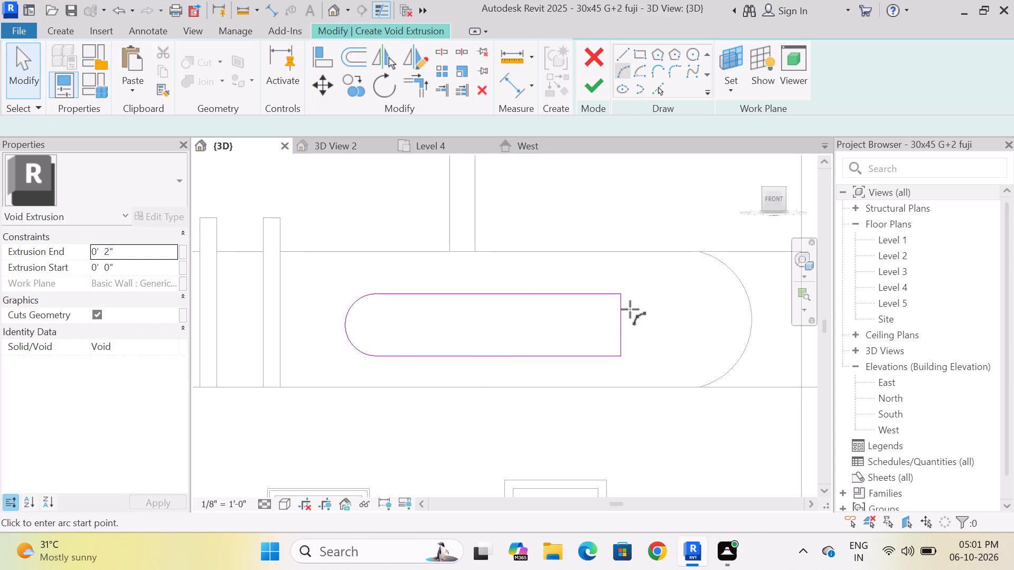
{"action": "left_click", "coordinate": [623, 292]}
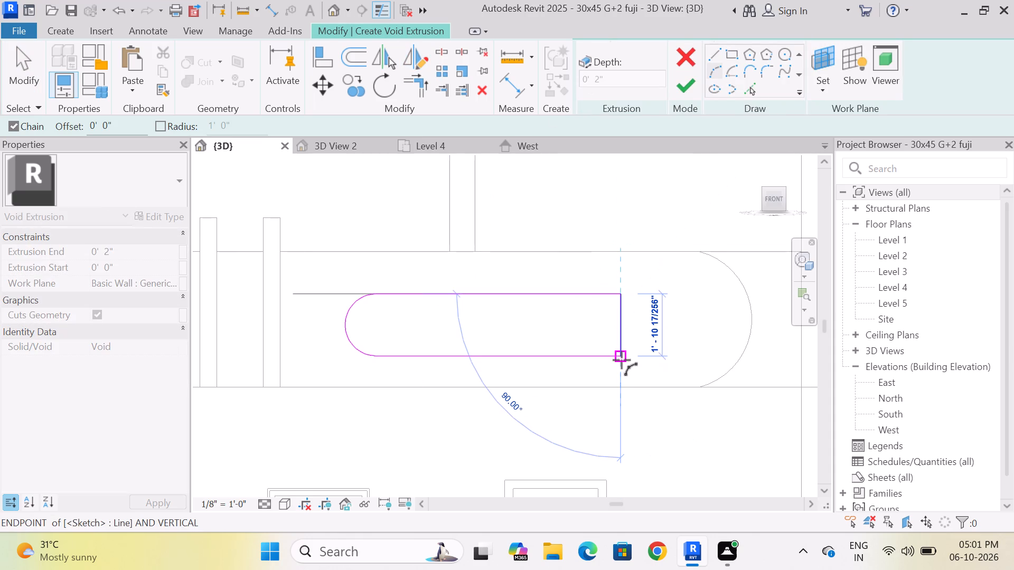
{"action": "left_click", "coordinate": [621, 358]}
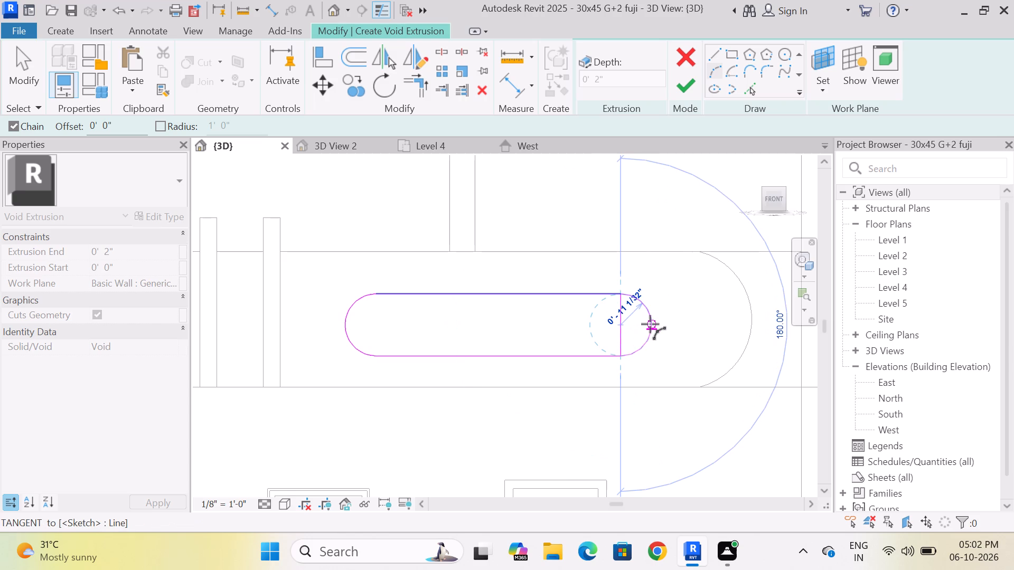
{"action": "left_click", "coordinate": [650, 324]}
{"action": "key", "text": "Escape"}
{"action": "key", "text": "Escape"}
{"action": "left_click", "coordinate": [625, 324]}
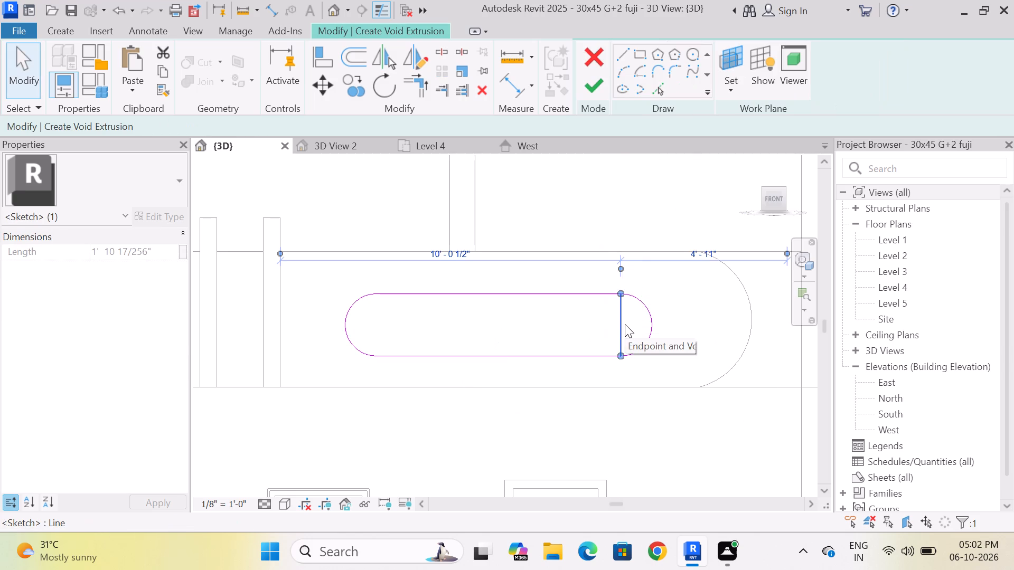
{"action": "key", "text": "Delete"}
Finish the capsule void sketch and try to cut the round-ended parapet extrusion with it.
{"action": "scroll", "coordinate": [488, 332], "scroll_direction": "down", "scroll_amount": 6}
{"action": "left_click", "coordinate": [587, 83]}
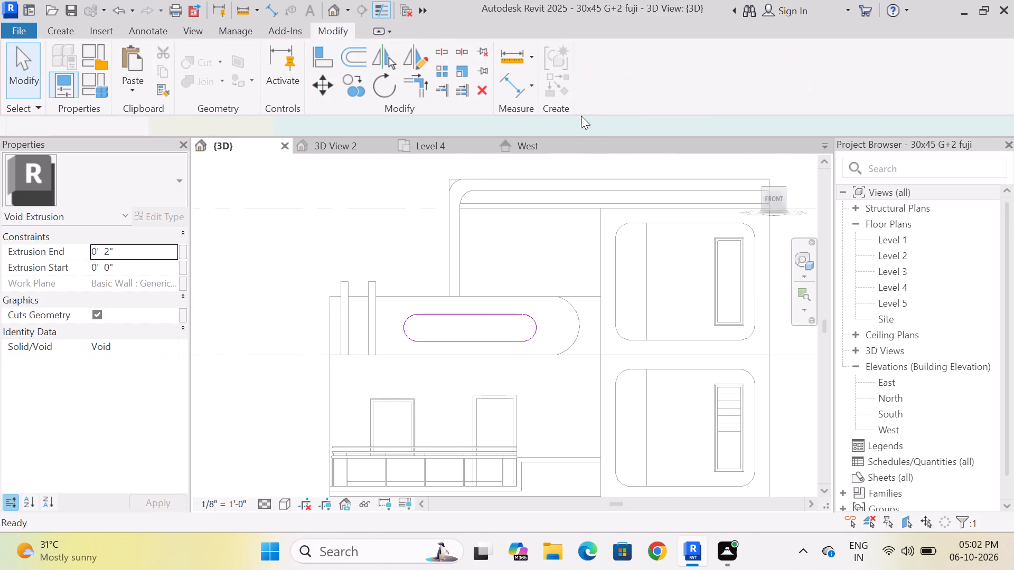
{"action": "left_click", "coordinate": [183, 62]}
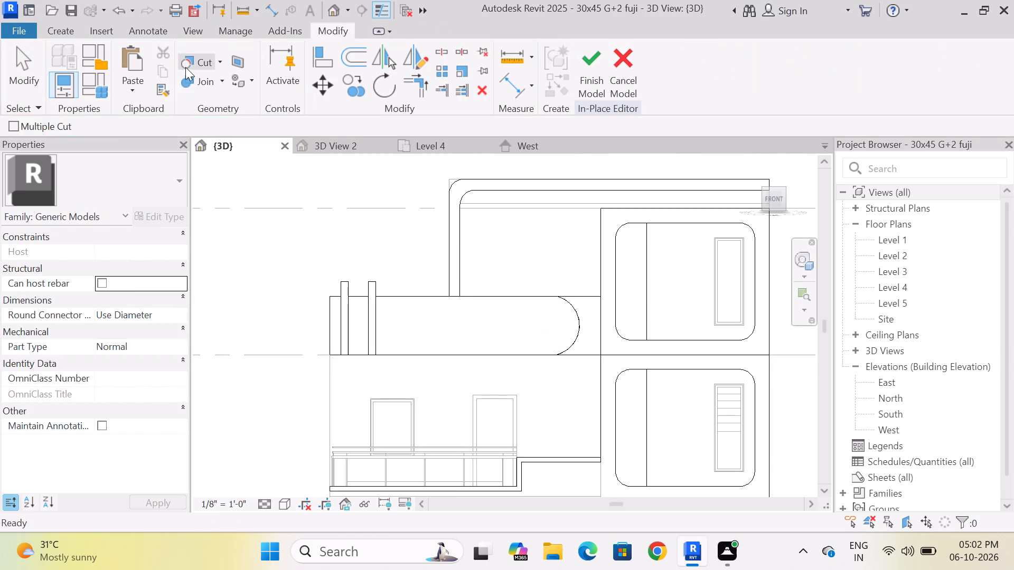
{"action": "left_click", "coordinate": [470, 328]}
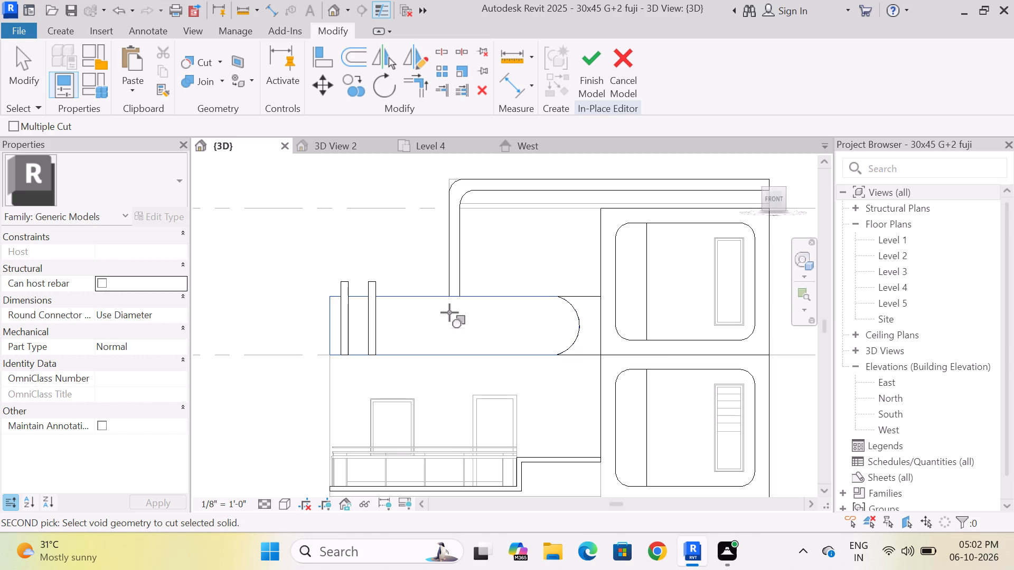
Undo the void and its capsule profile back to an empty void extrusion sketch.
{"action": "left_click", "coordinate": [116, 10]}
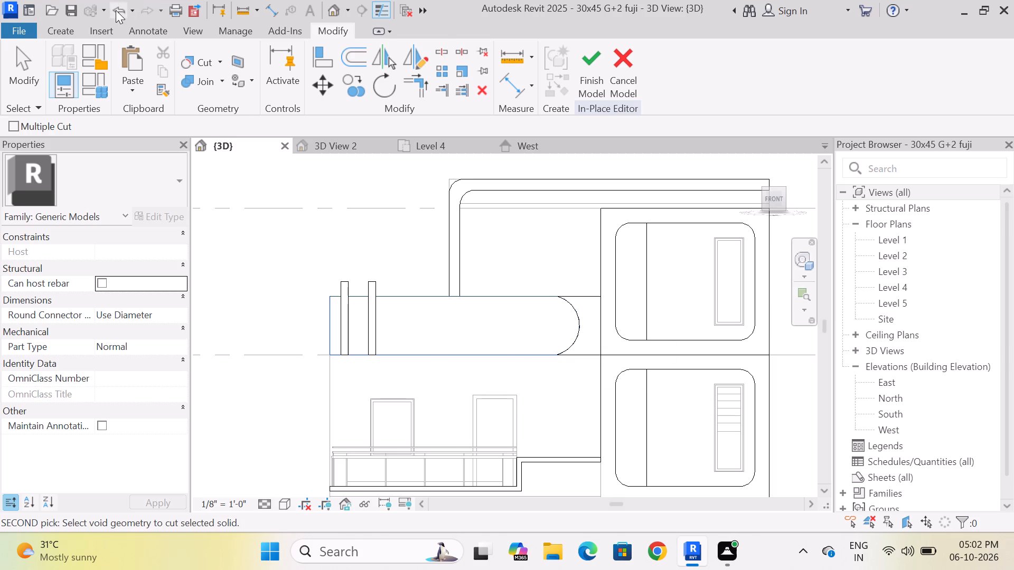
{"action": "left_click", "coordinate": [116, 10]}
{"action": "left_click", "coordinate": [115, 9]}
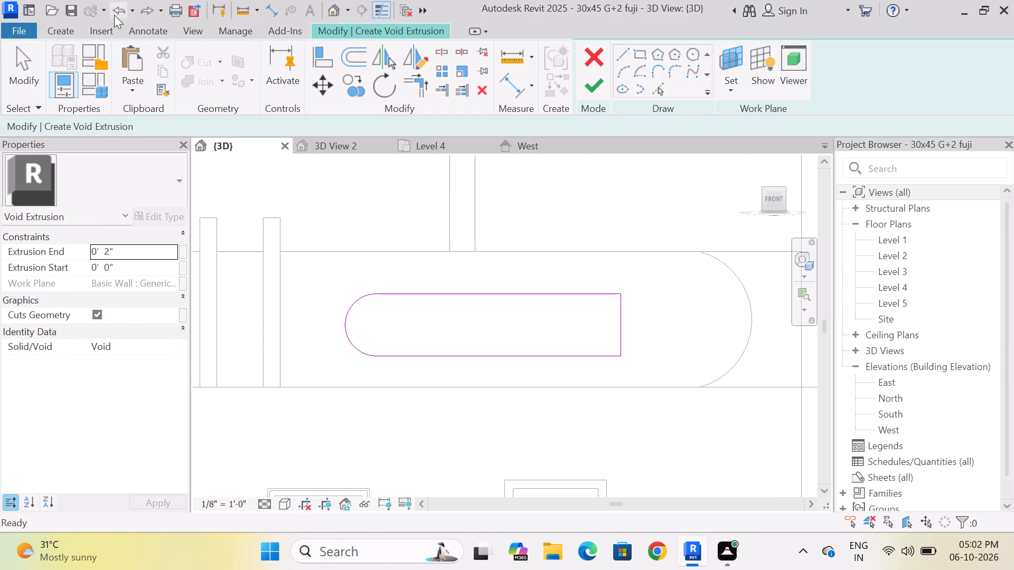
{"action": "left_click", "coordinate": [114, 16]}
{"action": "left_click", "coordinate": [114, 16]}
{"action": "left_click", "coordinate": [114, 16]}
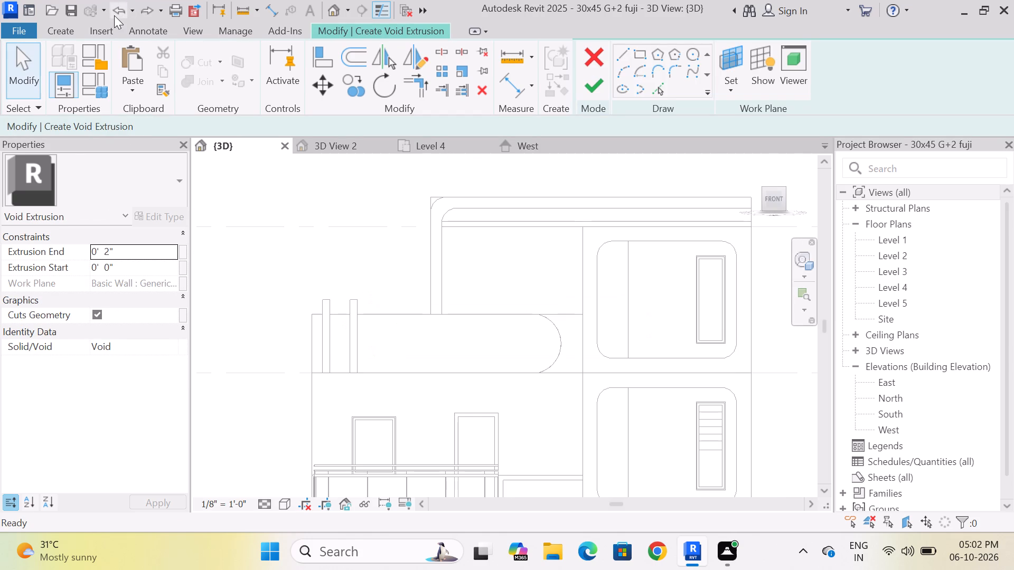
Set the void sketch's work plane by picking the front face of the round-ended parapet extrusion.
{"action": "left_click", "coordinate": [735, 63]}
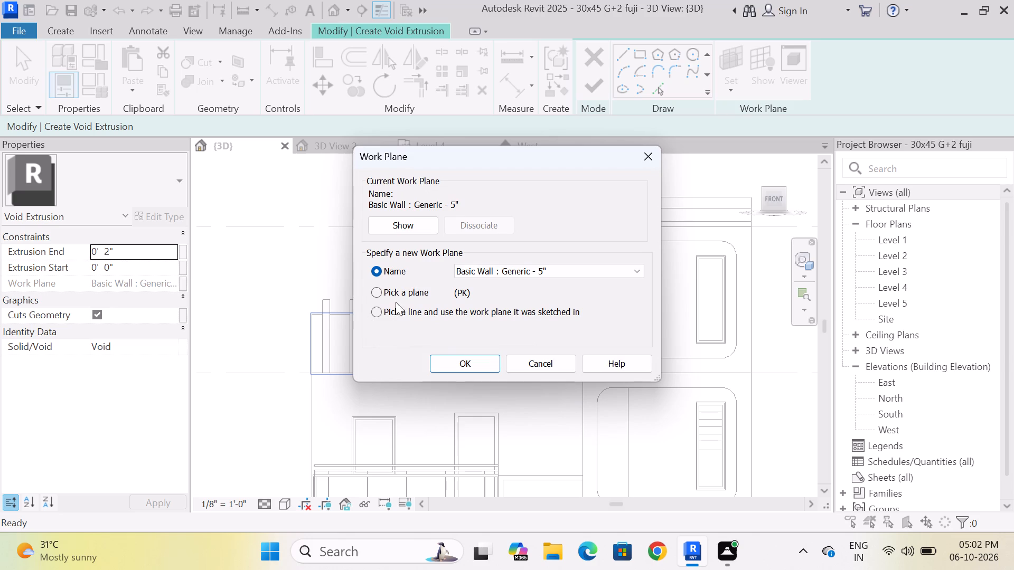
{"action": "left_click", "coordinate": [378, 292]}
{"action": "left_click", "coordinate": [452, 364]}
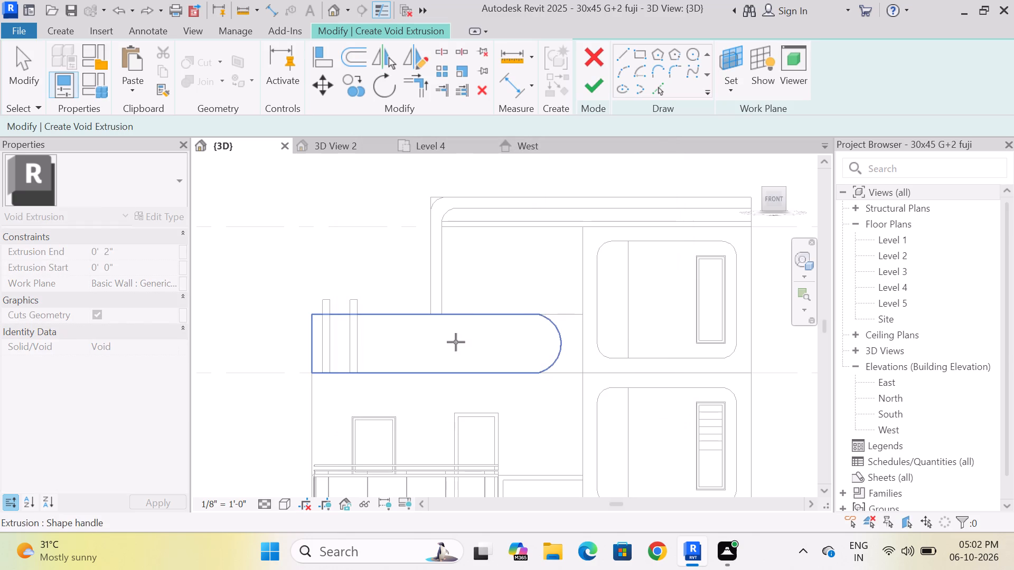
{"action": "left_click", "coordinate": [456, 342]}
Sketch a void rectangle about 1'-7 1/2" high on the parapet face, between the fins and the rounded end.
{"action": "left_click", "coordinate": [730, 52]}
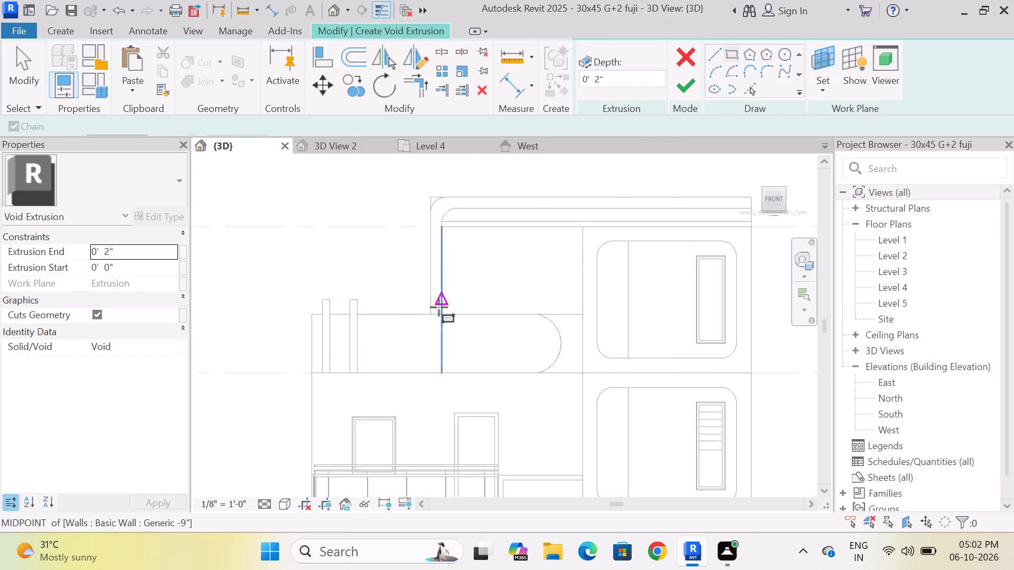
{"action": "left_click", "coordinate": [402, 334]}
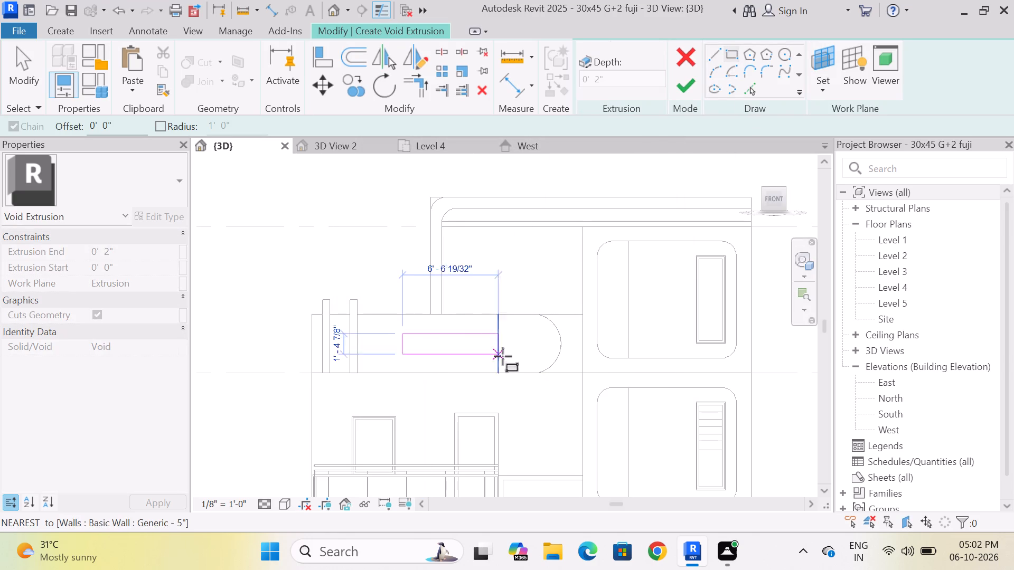
{"action": "left_click", "coordinate": [504, 357]}
{"action": "key", "text": "Escape"}
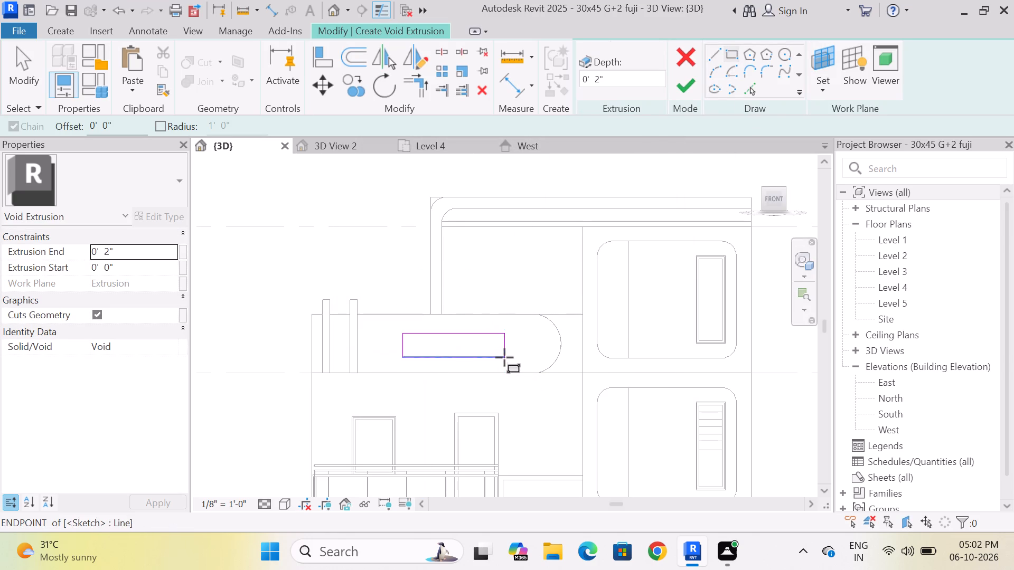
{"action": "key", "text": "Escape"}
Add outward semicircular arcs of about 9 3/4" radius to both short ends of the void rectangle.
{"action": "left_click_drag", "start_coordinate": [621, 77], "coordinate": [620, 82]}
{"action": "scroll", "coordinate": [383, 339], "scroll_direction": "up", "scroll_amount": 3}
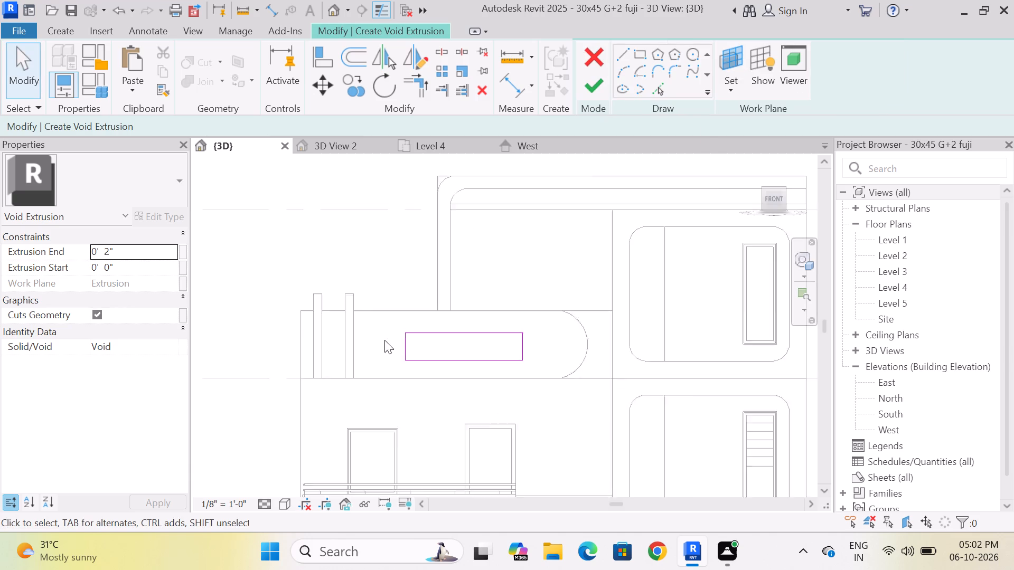
{"action": "scroll", "coordinate": [384, 340], "scroll_direction": "up", "scroll_amount": 1}
{"action": "left_click", "coordinate": [616, 71]}
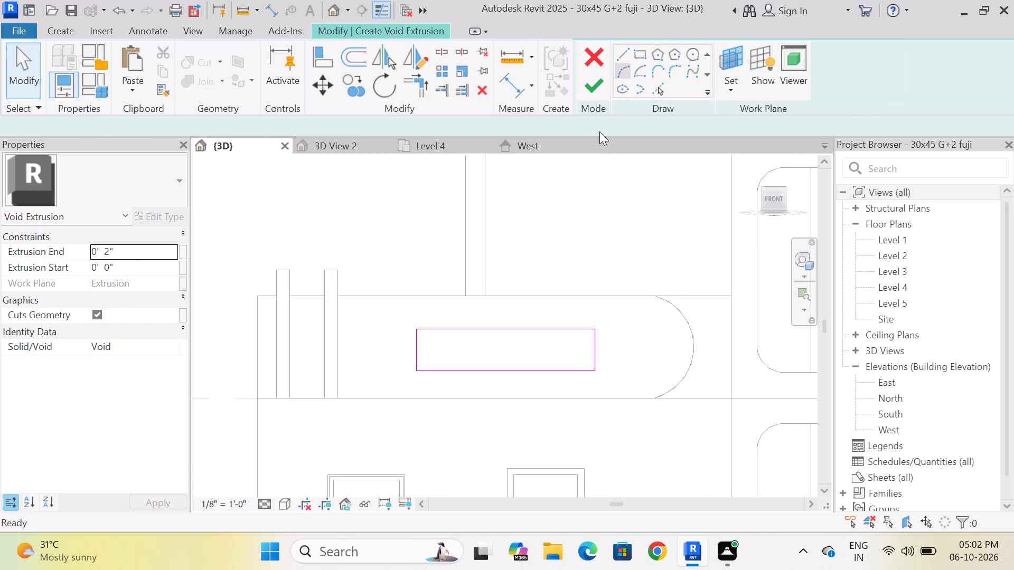
{"action": "left_click", "coordinate": [416, 326]}
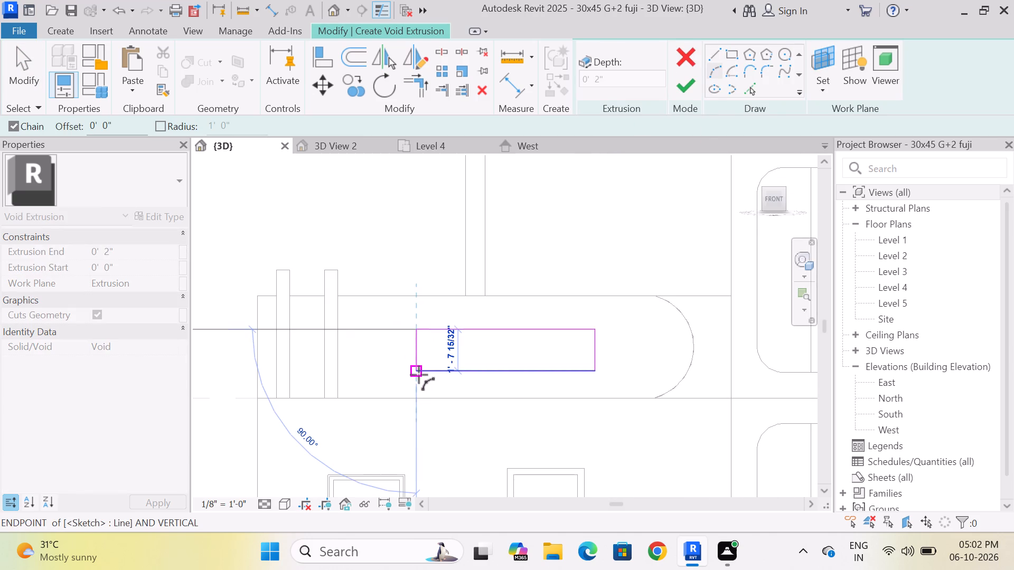
{"action": "left_click", "coordinate": [416, 370]}
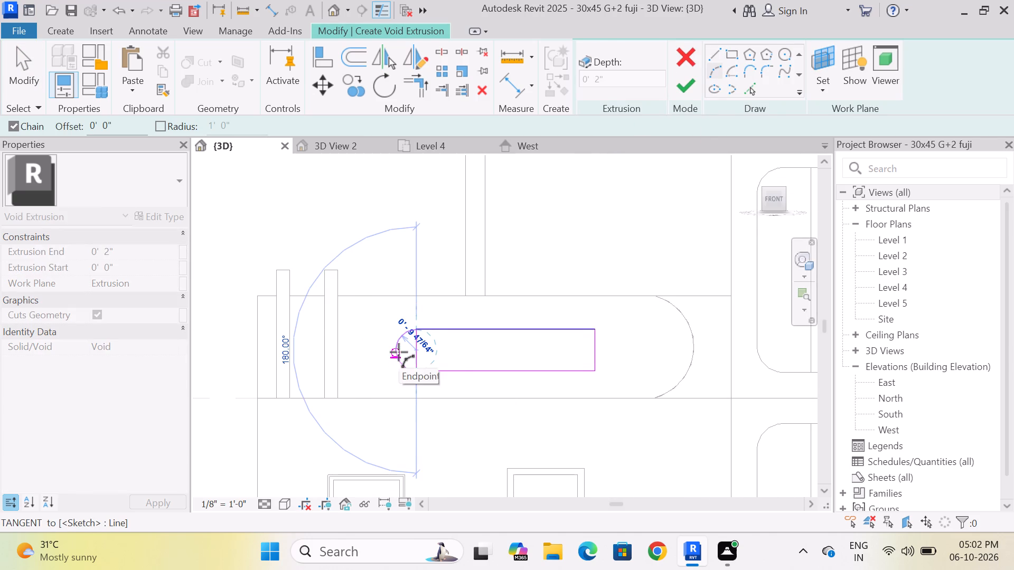
{"action": "left_click", "coordinate": [399, 352]}
{"action": "key", "text": "Escape"}
{"action": "left_click", "coordinate": [595, 328]}
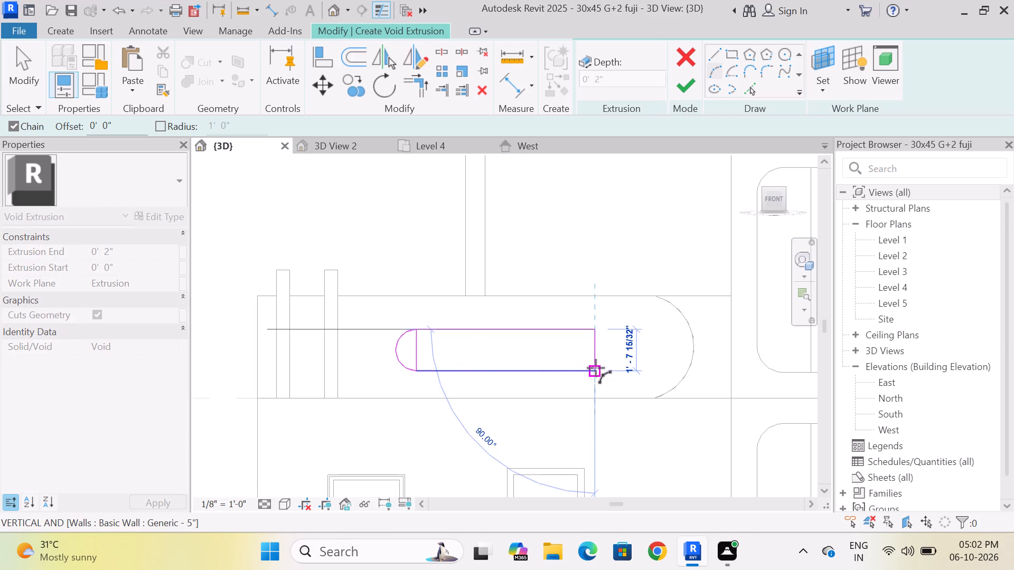
{"action": "left_click", "coordinate": [591, 369]}
{"action": "left_click", "coordinate": [616, 359]}
{"action": "key", "text": "Escape"}
{"action": "key", "text": "Escape"}
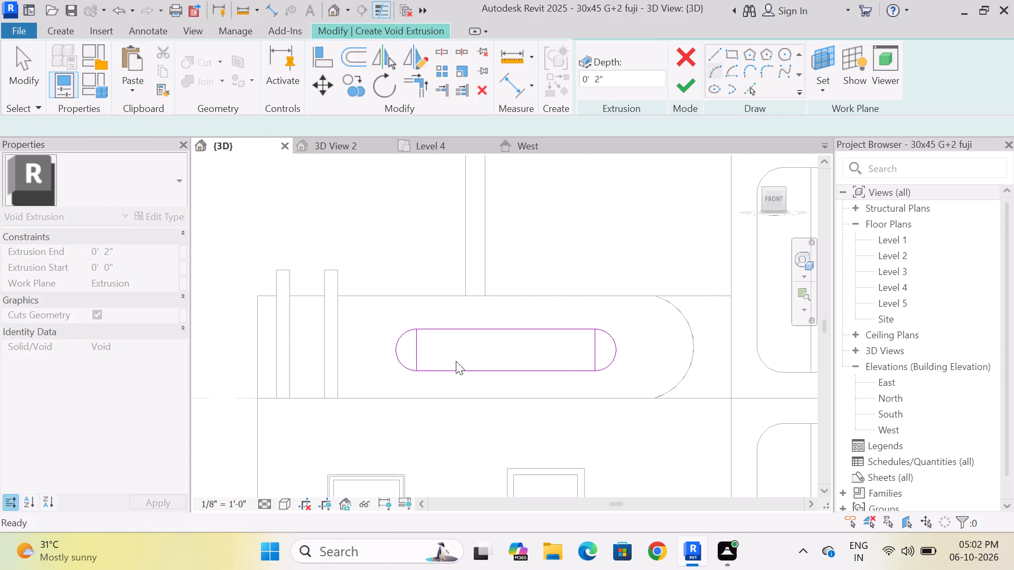
Delete the two short vertical lines inside the capsule profile and finish the 2"-deep void extrusion.
{"action": "left_click", "coordinate": [415, 347]}
{"action": "key", "text": "Delete"}
{"action": "left_click", "coordinate": [596, 344]}
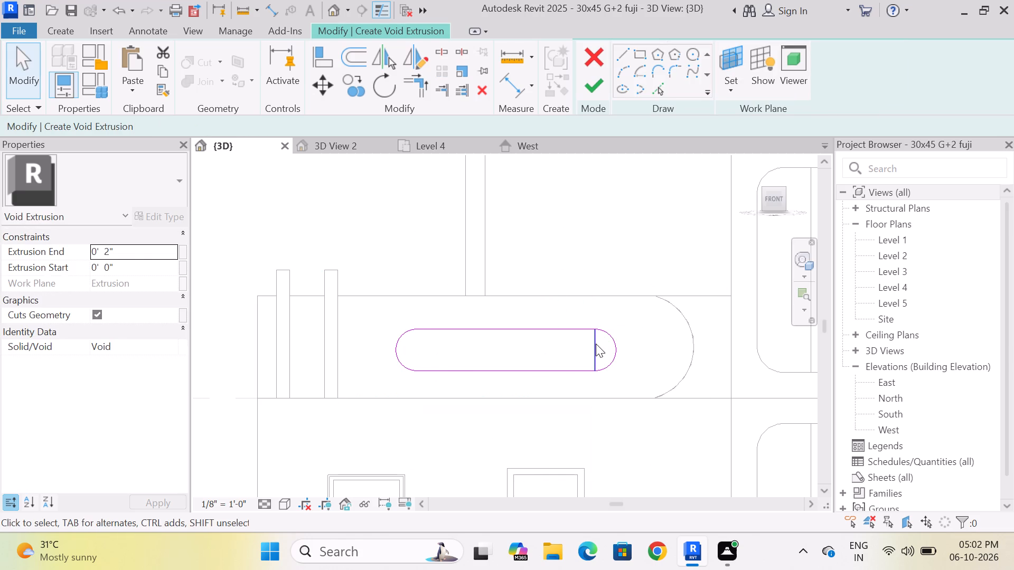
{"action": "key", "text": "Delete"}
{"action": "left_click", "coordinate": [591, 85]}
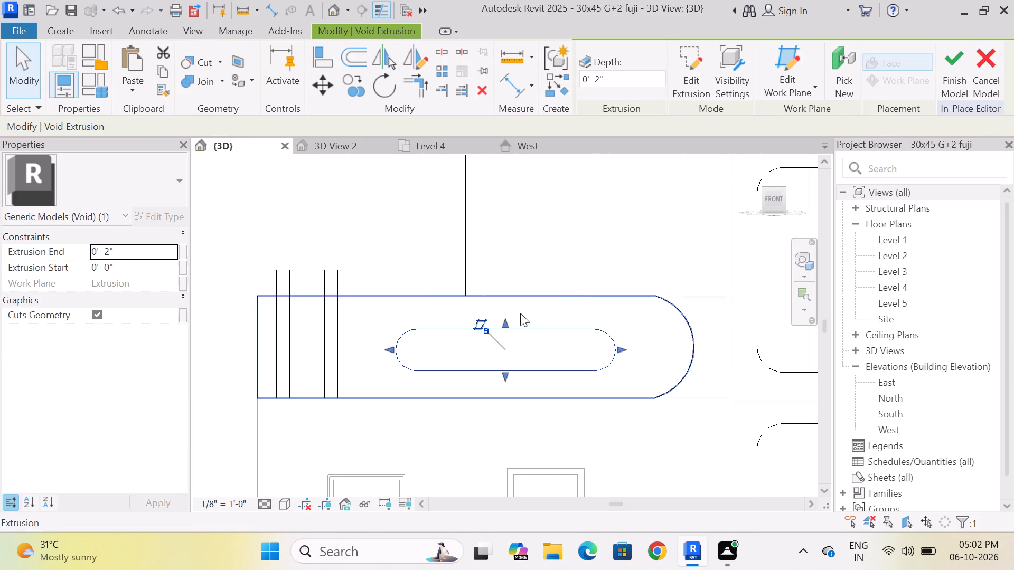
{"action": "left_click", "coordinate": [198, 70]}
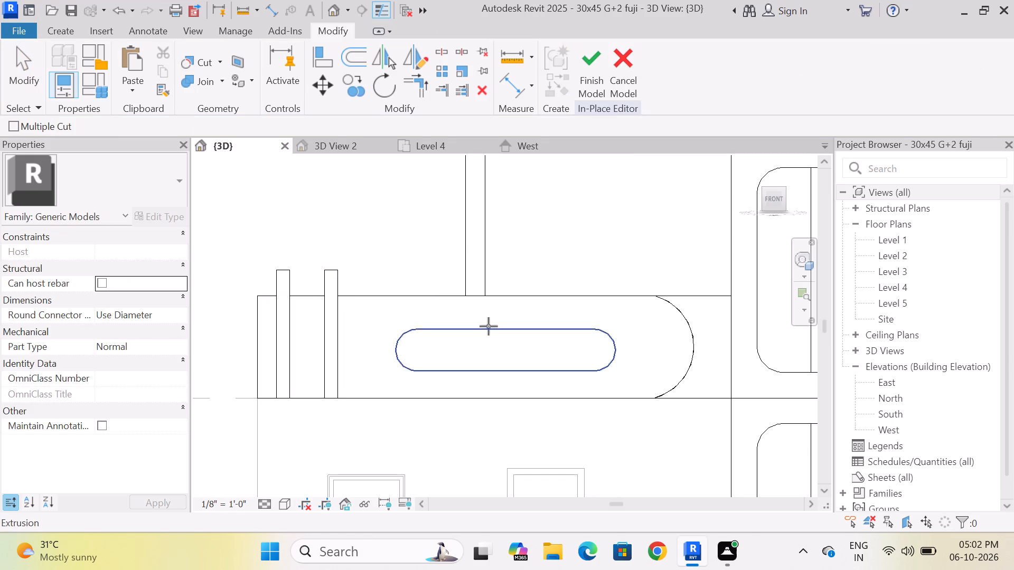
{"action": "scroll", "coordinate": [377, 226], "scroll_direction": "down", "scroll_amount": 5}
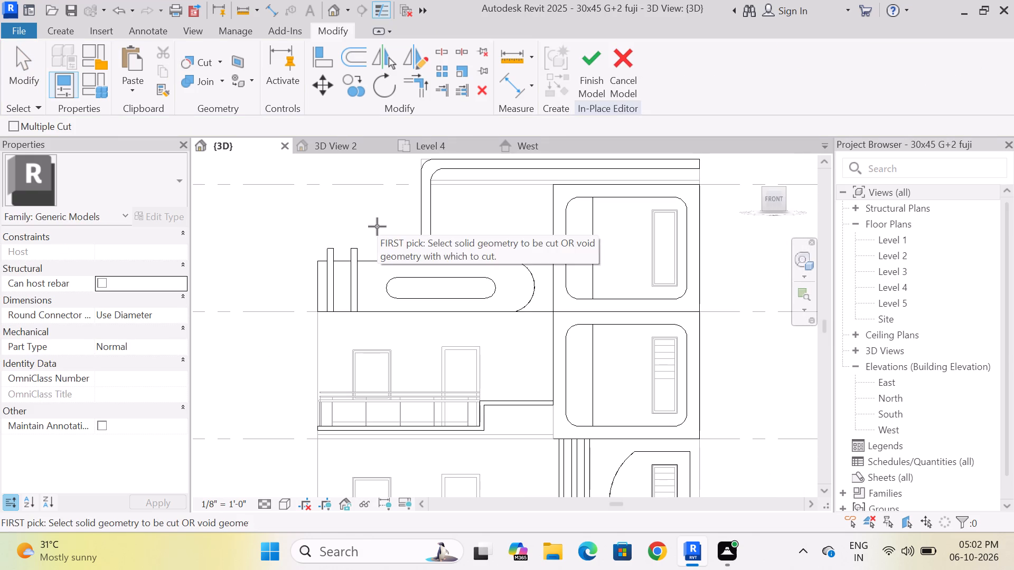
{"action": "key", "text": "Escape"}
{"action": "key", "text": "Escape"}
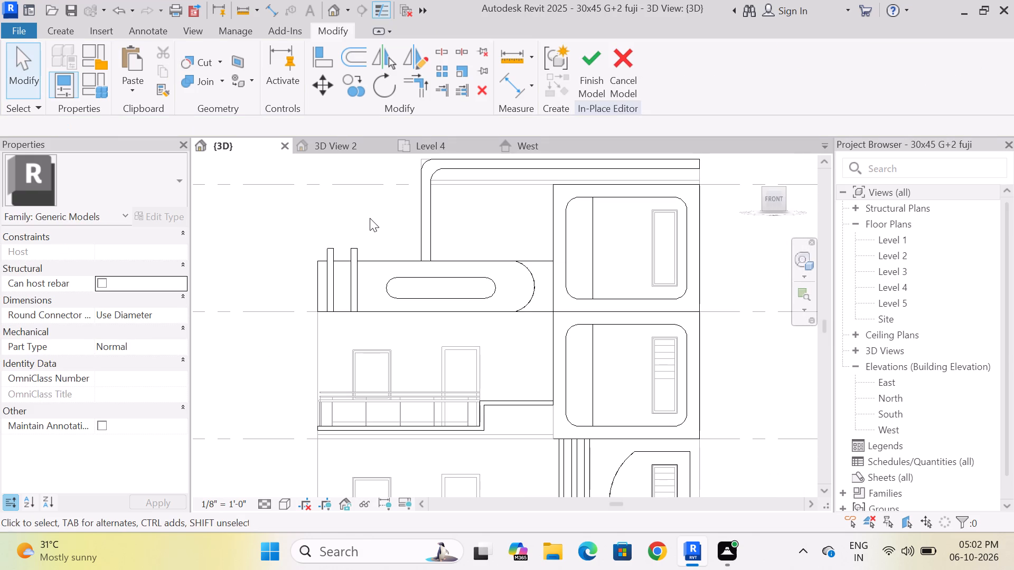
Examine the parapet's capsule recess in 3D and the ground-floor window surround on the reference facade in 3D View 2.
{"action": "middle_click_drag", "start_coordinate": [368, 217], "coordinate": [395, 291], "text": "shift"}
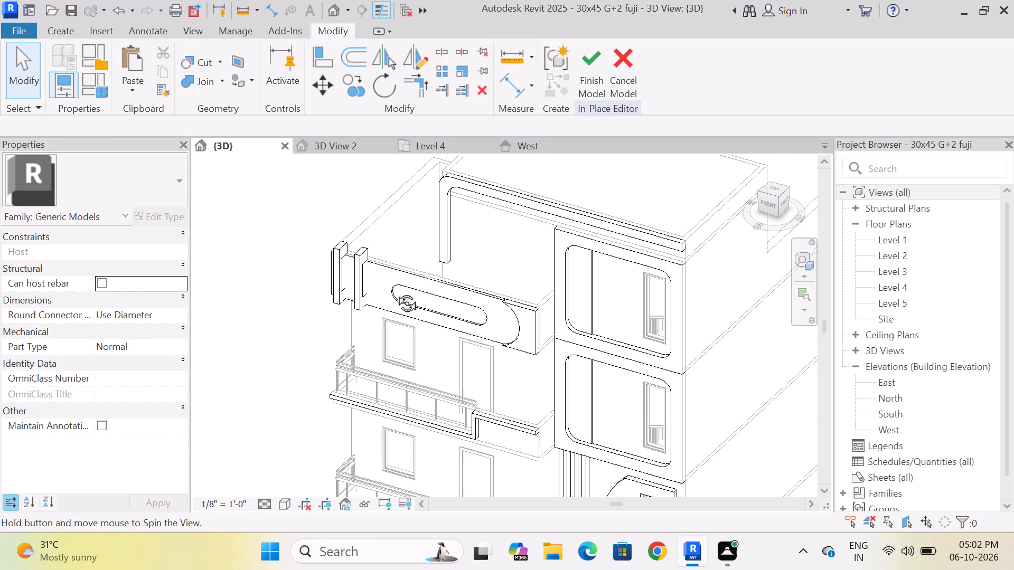
{"action": "middle_click_drag", "start_coordinate": [395, 291], "coordinate": [371, 254], "text": "shift"}
{"action": "scroll", "coordinate": [377, 258], "scroll_direction": "down", "scroll_amount": 4}
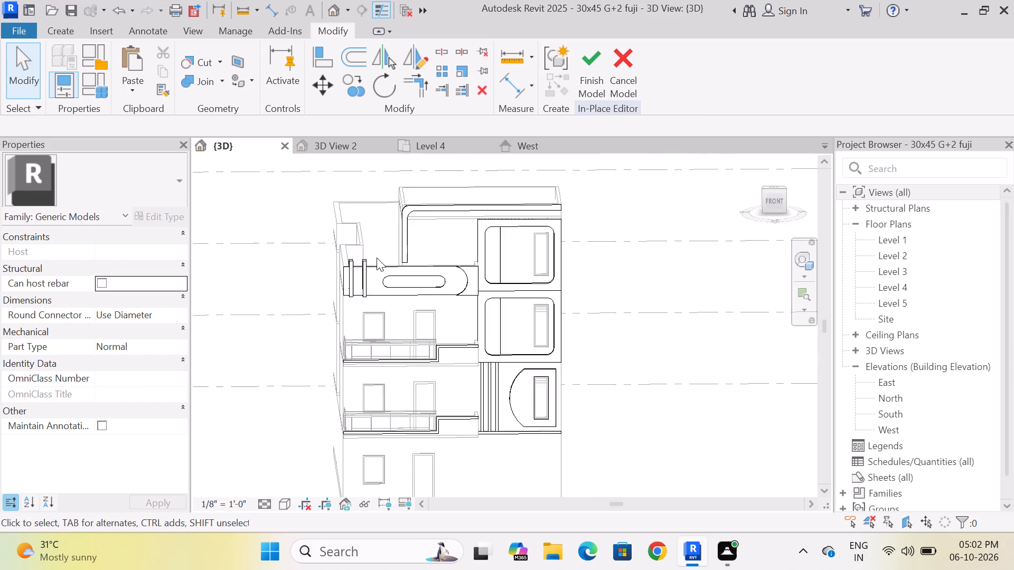
{"action": "scroll", "coordinate": [377, 258], "scroll_direction": "down", "scroll_amount": 2}
{"action": "middle_click_drag", "start_coordinate": [465, 438], "coordinate": [481, 388], "text": "shift"}
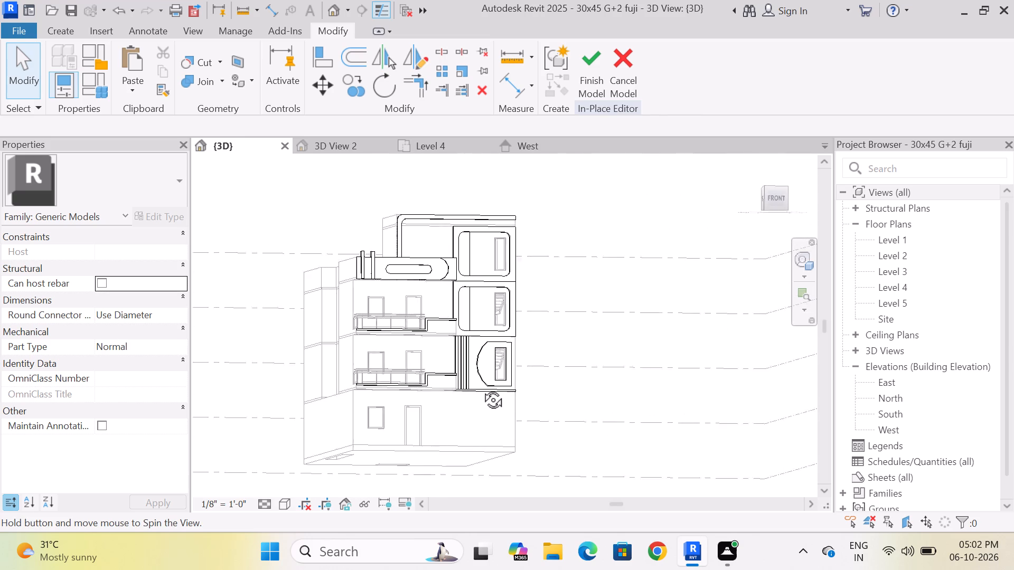
{"action": "middle_click_drag", "start_coordinate": [481, 388], "coordinate": [466, 404], "text": "shift"}
{"action": "left_click", "coordinate": [354, 141]}
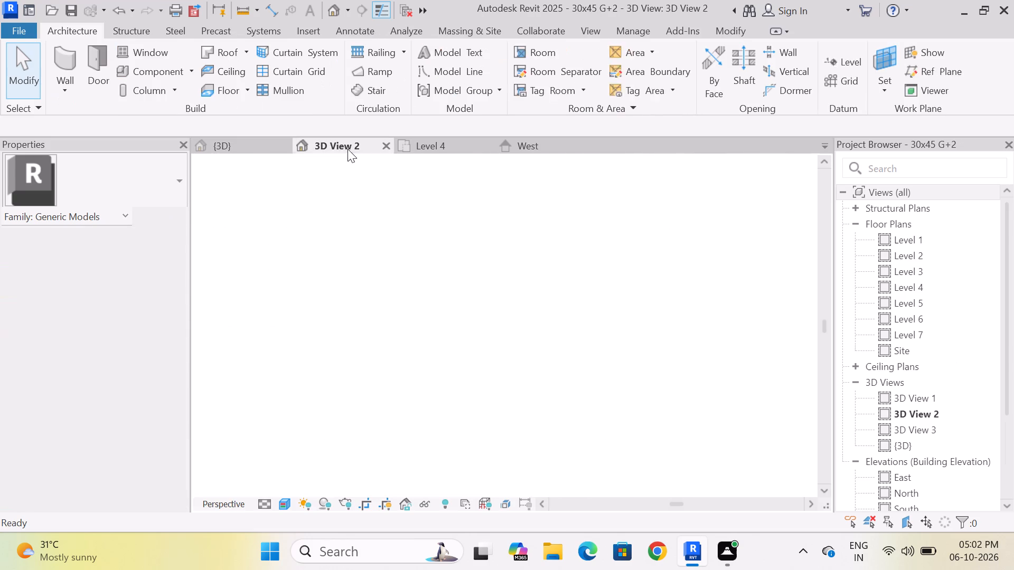
{"action": "scroll", "coordinate": [431, 342], "scroll_direction": "down", "scroll_amount": 4}
{"action": "scroll", "coordinate": [371, 452], "scroll_direction": "up", "scroll_amount": 6}
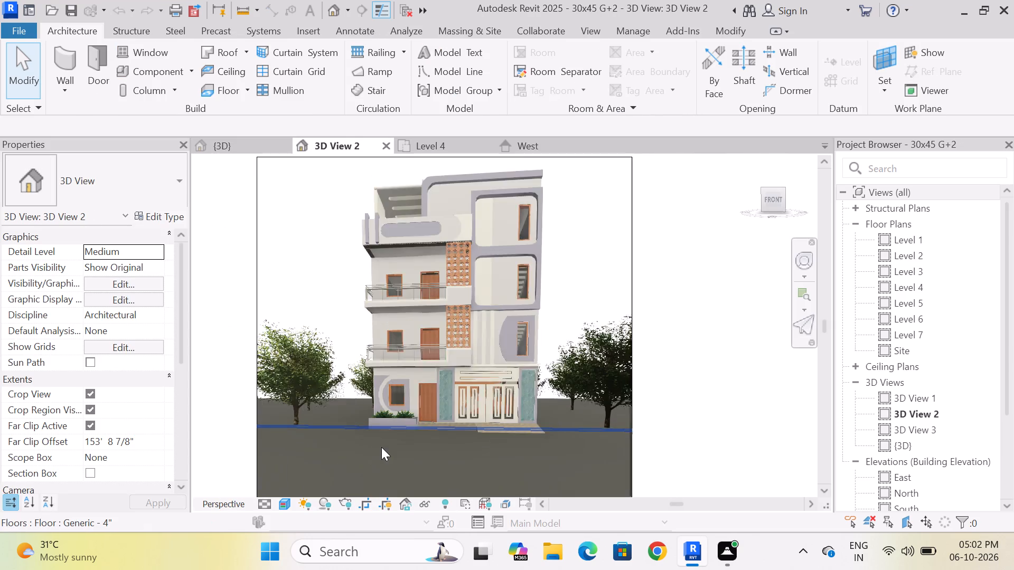
{"action": "scroll", "coordinate": [419, 356], "scroll_direction": "up", "scroll_amount": 2}
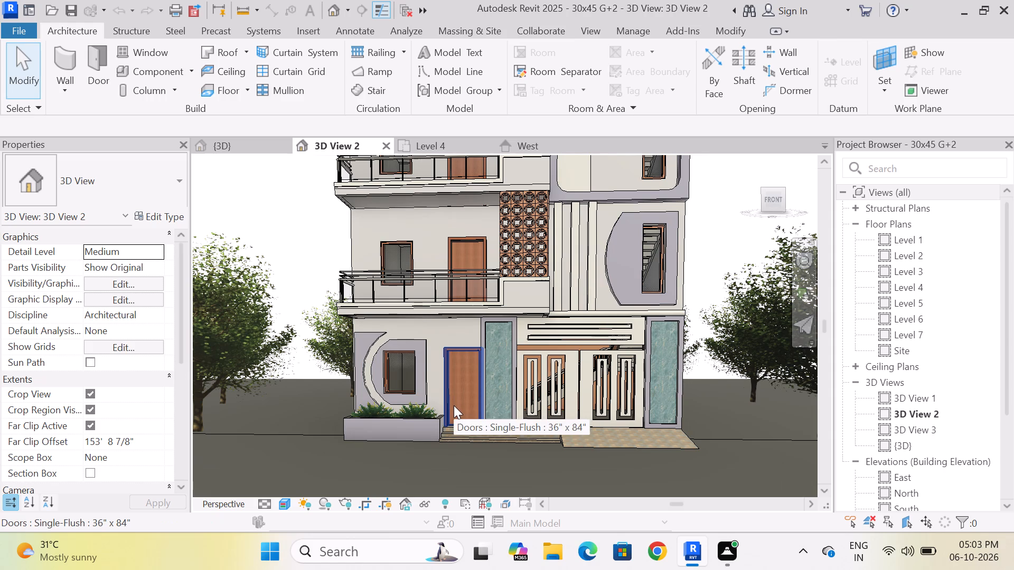
{"action": "left_click", "coordinate": [234, 143]}
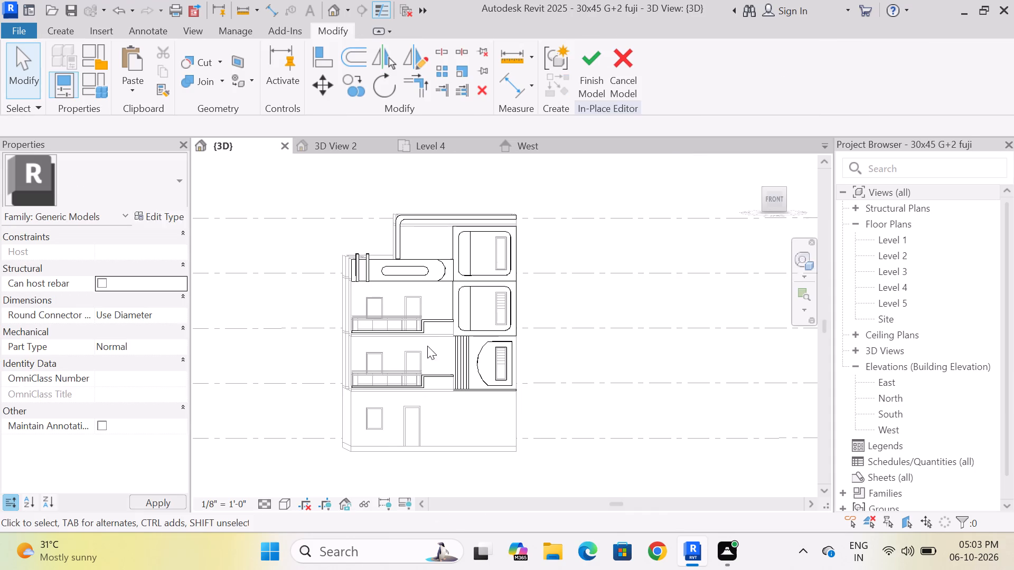
Start a solid extrusion in the front view and set its work plane by picking the ground-floor front wall face.
{"action": "scroll", "coordinate": [386, 428], "scroll_direction": "up", "scroll_amount": 3}
{"action": "left_click", "coordinate": [776, 194]}
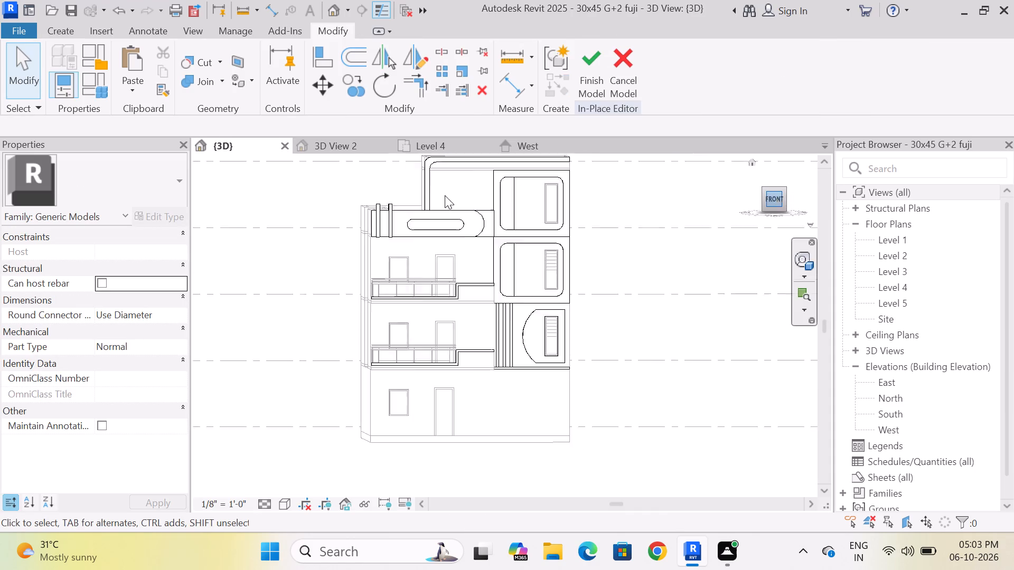
{"action": "left_click", "coordinate": [74, 36]}
{"action": "left_click", "coordinate": [138, 73]}
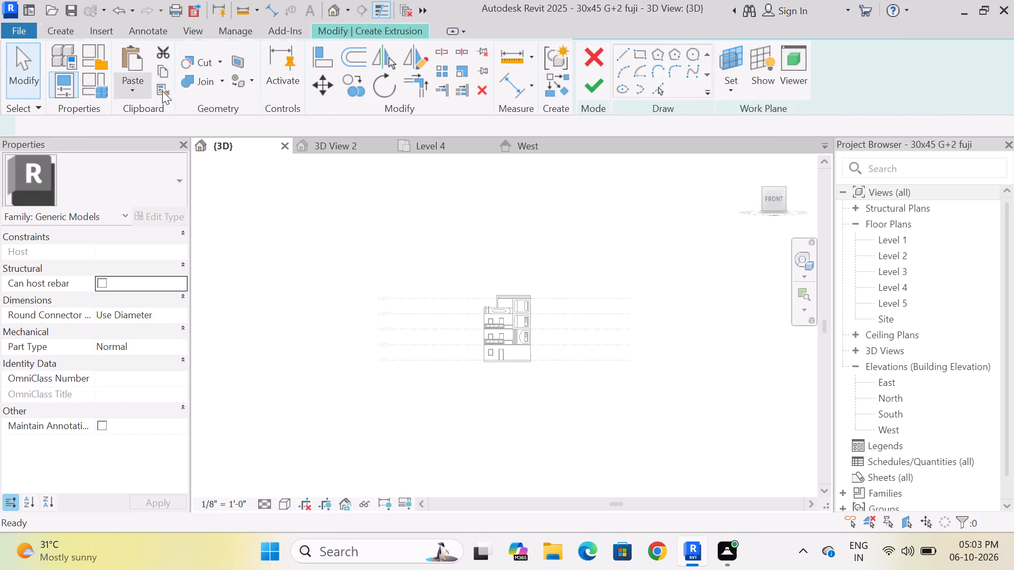
{"action": "left_click", "coordinate": [828, 71]}
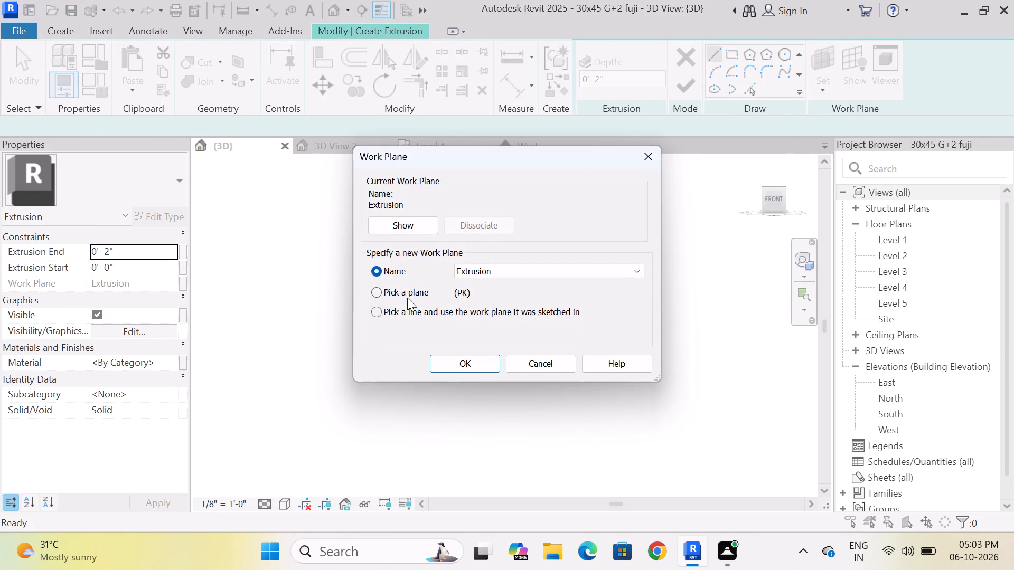
{"action": "left_click", "coordinate": [375, 289]}
{"action": "left_click", "coordinate": [470, 369]}
{"action": "scroll", "coordinate": [506, 375], "scroll_direction": "up", "scroll_amount": 6}
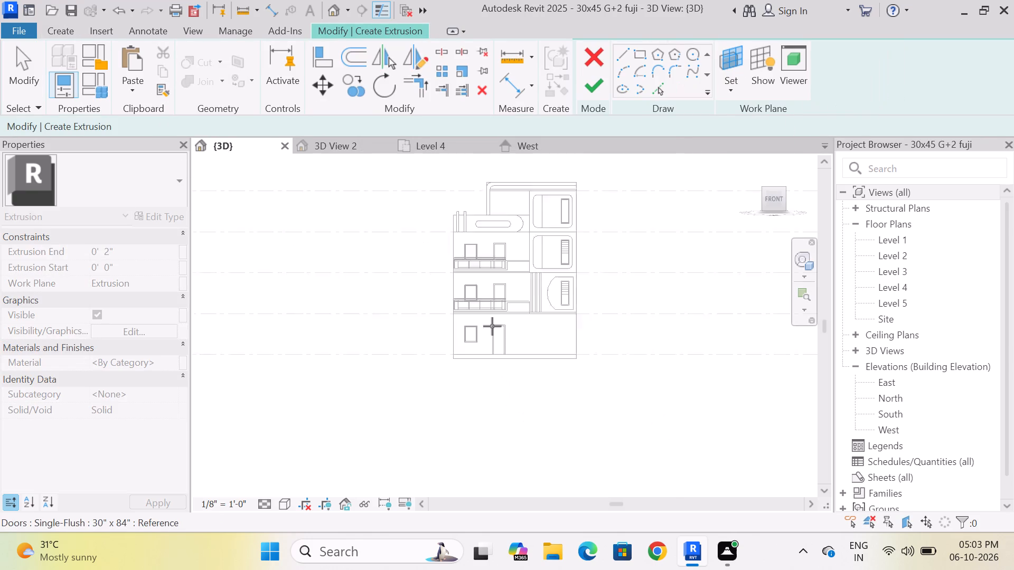
{"action": "scroll", "coordinate": [492, 326], "scroll_direction": "up", "scroll_amount": 7}
{"action": "left_click", "coordinate": [448, 316]}
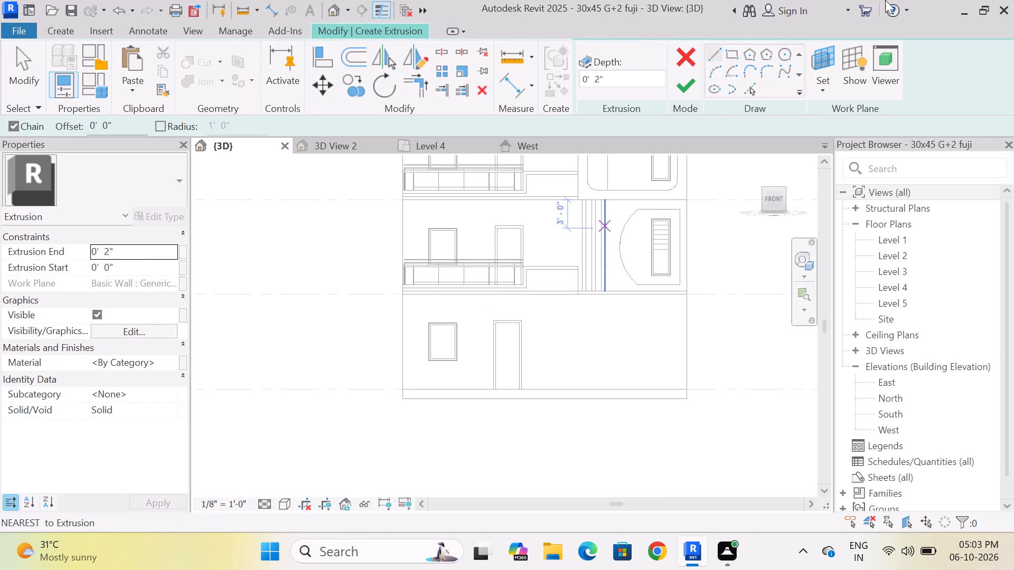
Sketch a rectangle around the ground-floor window with a 1'-0" outward offset, giving a 5'-0" by 6'-0" profile.
{"action": "left_click", "coordinate": [731, 59]}
{"action": "scroll", "coordinate": [450, 318], "scroll_direction": "up", "scroll_amount": 8}
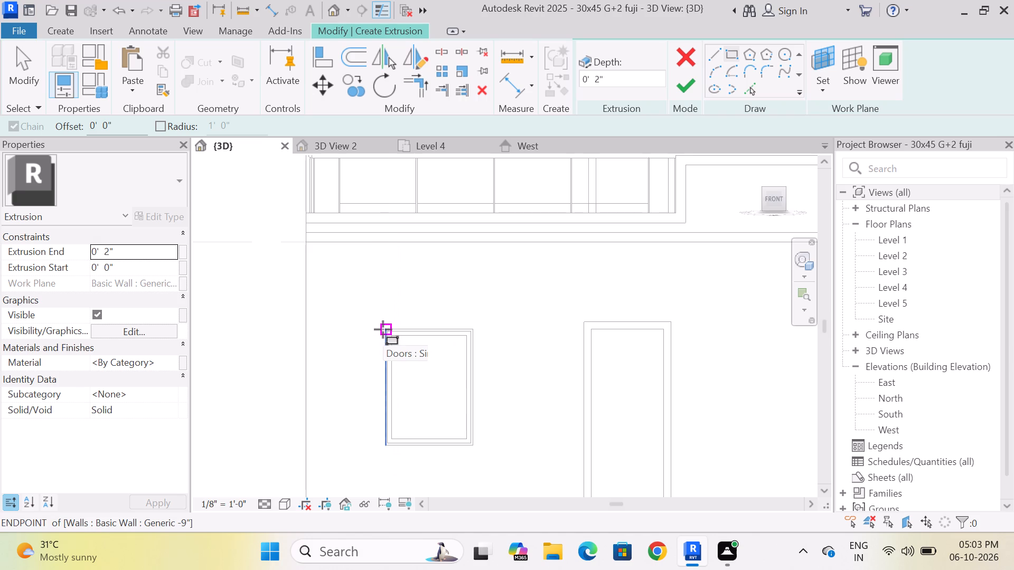
{"action": "left_click", "coordinate": [119, 127]}
{"action": "key", "text": "BackSpace"}
{"action": "key", "text": "BackSpace"}
{"action": "key", "text": "BackSpace"}
{"action": "key", "text": "BackSpace"}
{"action": "key", "text": "BackSpace"}
{"action": "key", "text": "BackSpace"}
{"action": "key", "text": "BackSpace"}
{"action": "key", "text": "BackSpace"}
{"action": "key", "text": "BackSpace"}
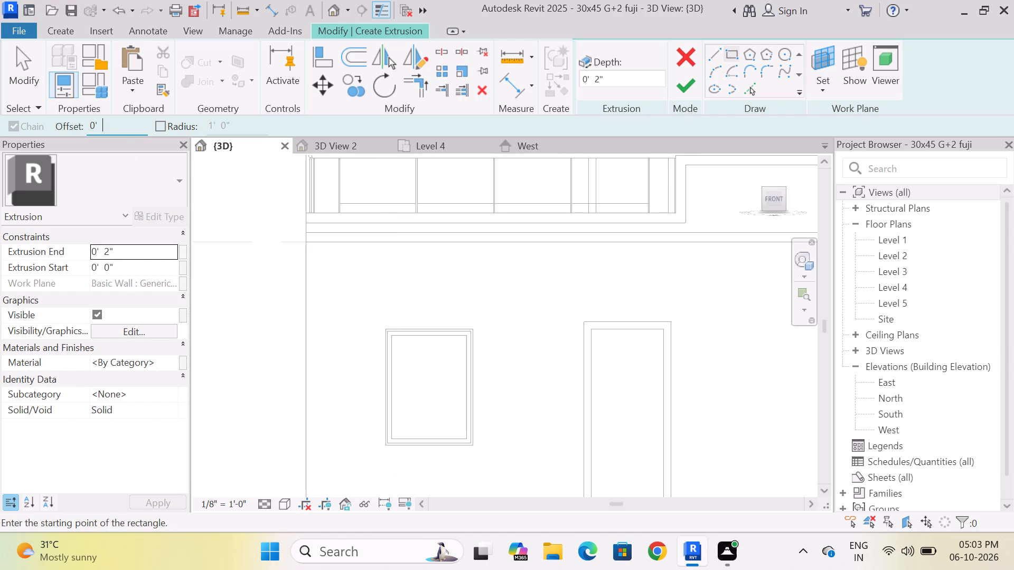
{"action": "key", "text": "1"}
{"action": "key", "text": "apostrophe"}
{"action": "key", "text": "Return"}
{"action": "left_click", "coordinate": [384, 328]}
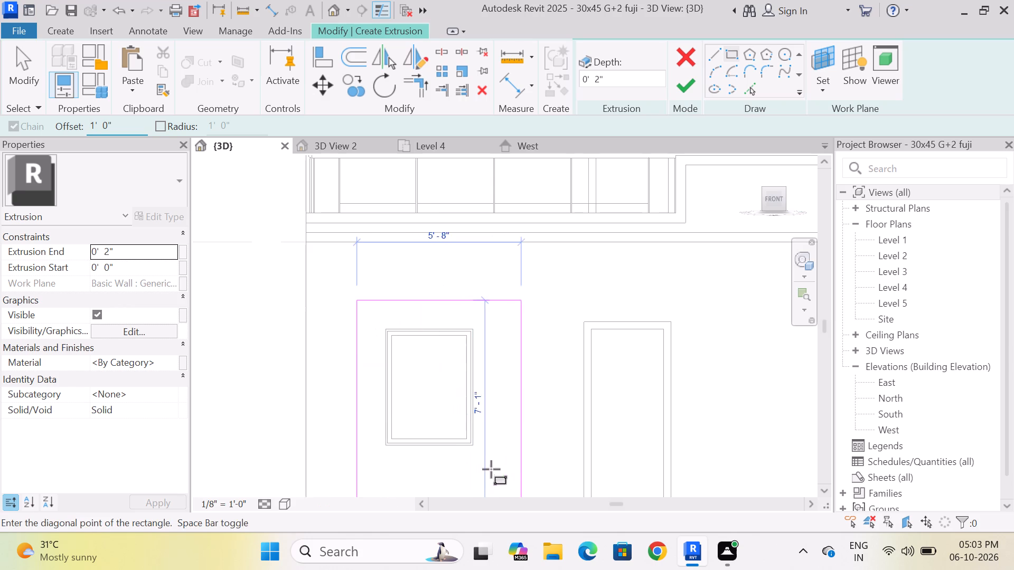
{"action": "left_click", "coordinate": [476, 446]}
{"action": "key", "text": "Escape"}
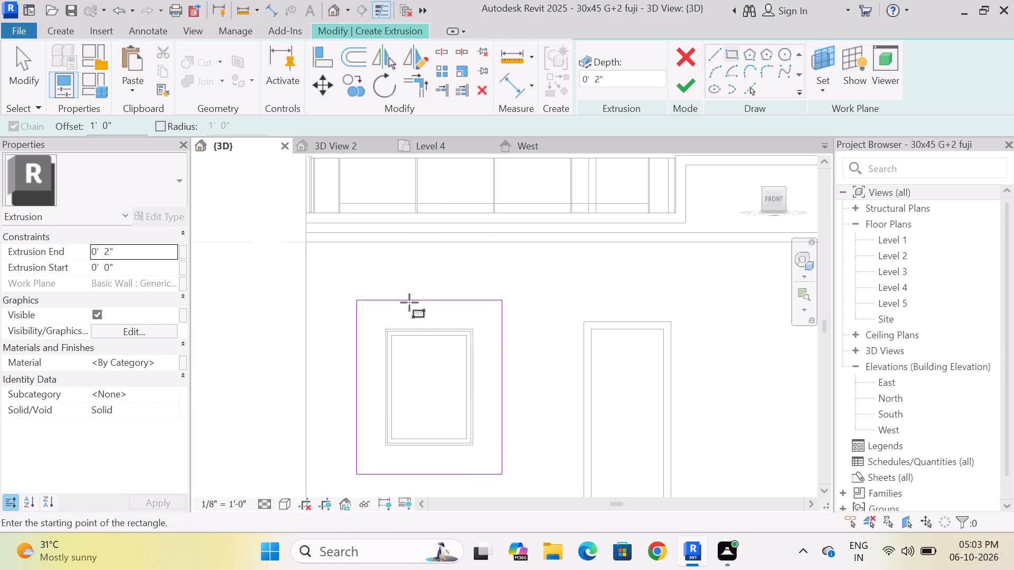
{"action": "scroll", "coordinate": [409, 300], "scroll_direction": "down", "scroll_amount": 3}
{"action": "scroll", "coordinate": [405, 340], "scroll_direction": "up", "scroll_amount": 3}
{"action": "key", "text": "Escape"}
{"action": "scroll", "coordinate": [425, 332], "scroll_direction": "down", "scroll_amount": 3}
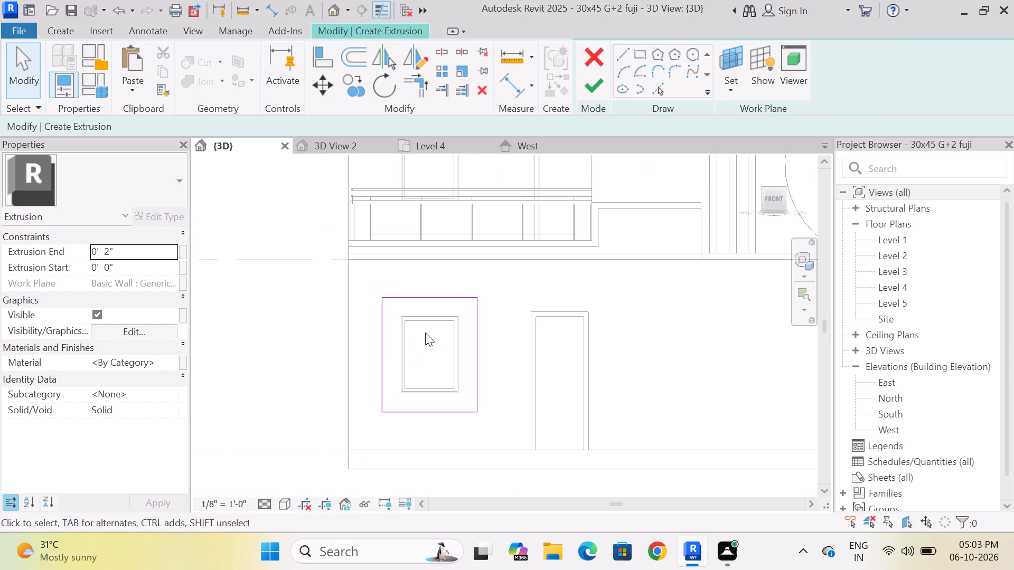
Move the profile's left vertical line inward onto the left edge of the ground-floor window.
{"action": "left_click_drag", "start_coordinate": [379, 342], "coordinate": [398, 344]}
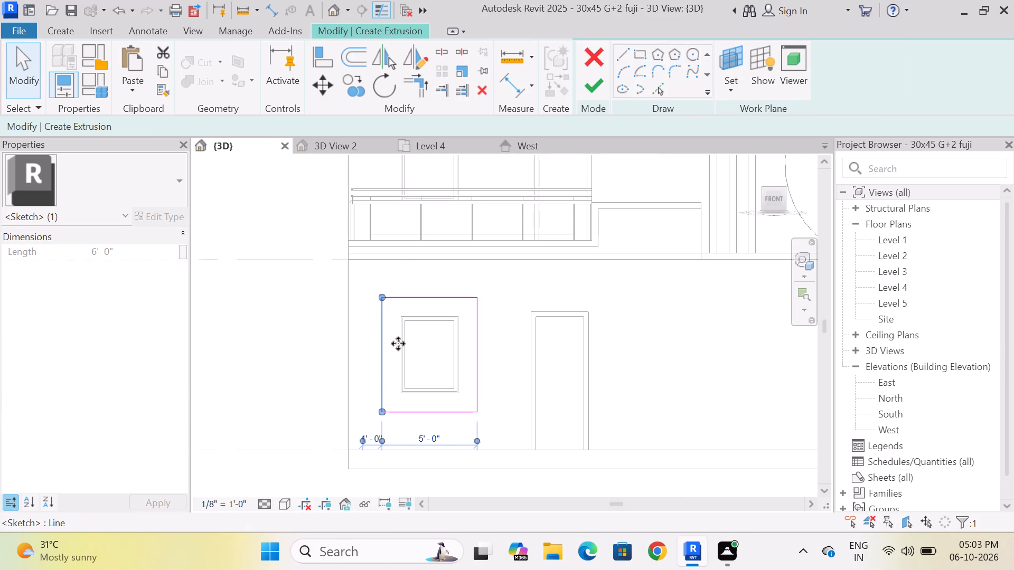
{"action": "left_click_drag", "start_coordinate": [398, 344], "coordinate": [394, 342]}
{"action": "key", "text": "Escape"}
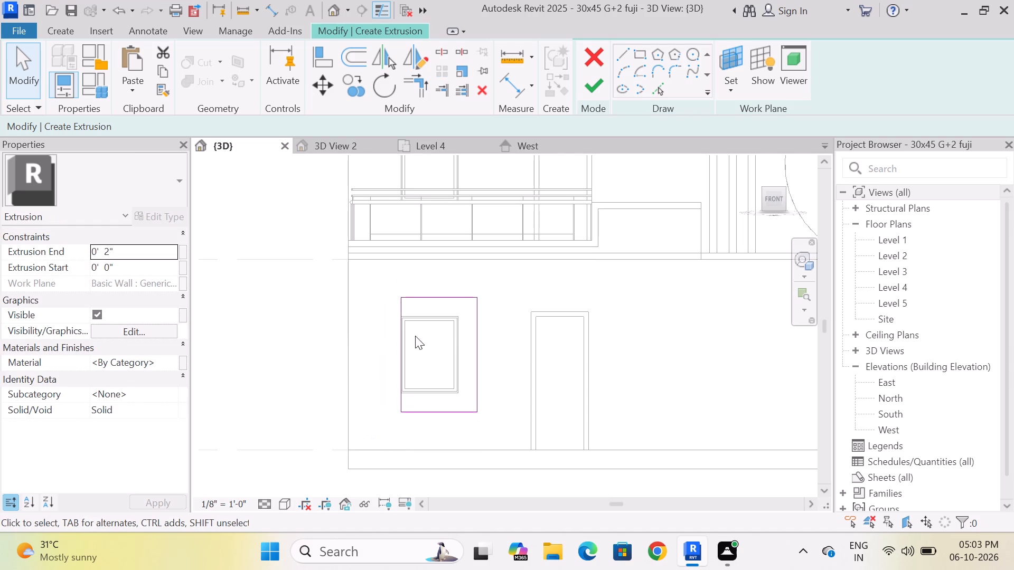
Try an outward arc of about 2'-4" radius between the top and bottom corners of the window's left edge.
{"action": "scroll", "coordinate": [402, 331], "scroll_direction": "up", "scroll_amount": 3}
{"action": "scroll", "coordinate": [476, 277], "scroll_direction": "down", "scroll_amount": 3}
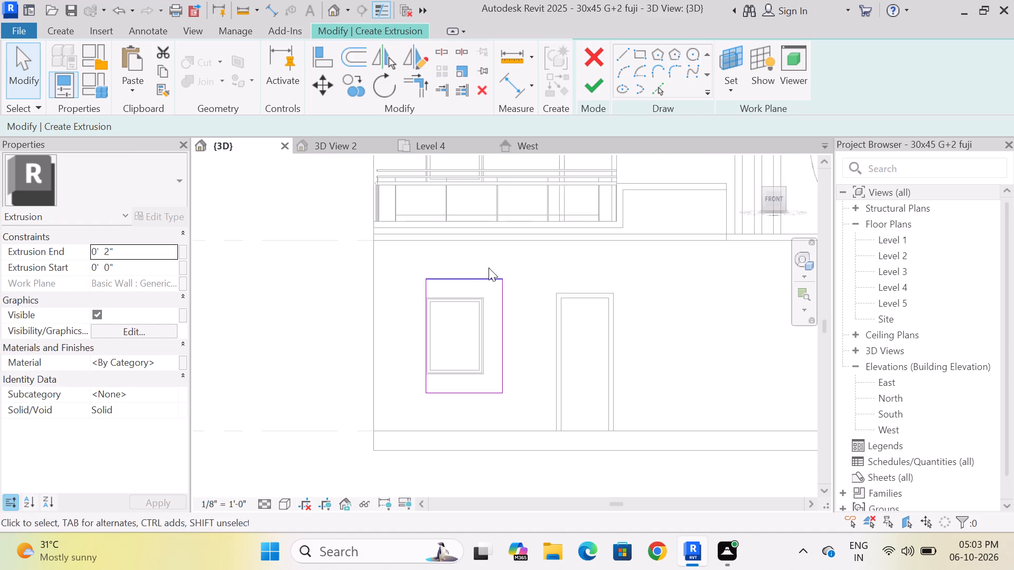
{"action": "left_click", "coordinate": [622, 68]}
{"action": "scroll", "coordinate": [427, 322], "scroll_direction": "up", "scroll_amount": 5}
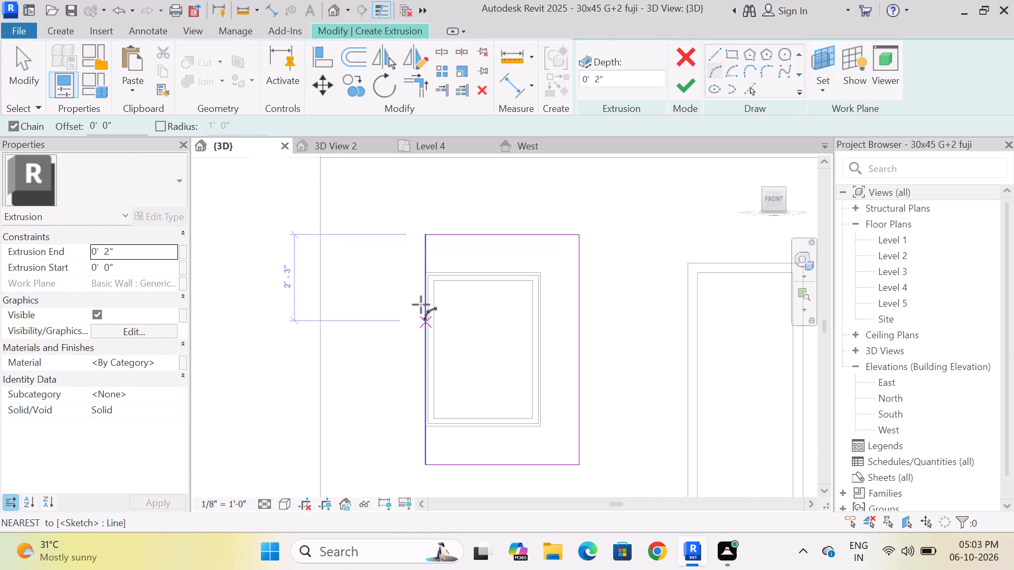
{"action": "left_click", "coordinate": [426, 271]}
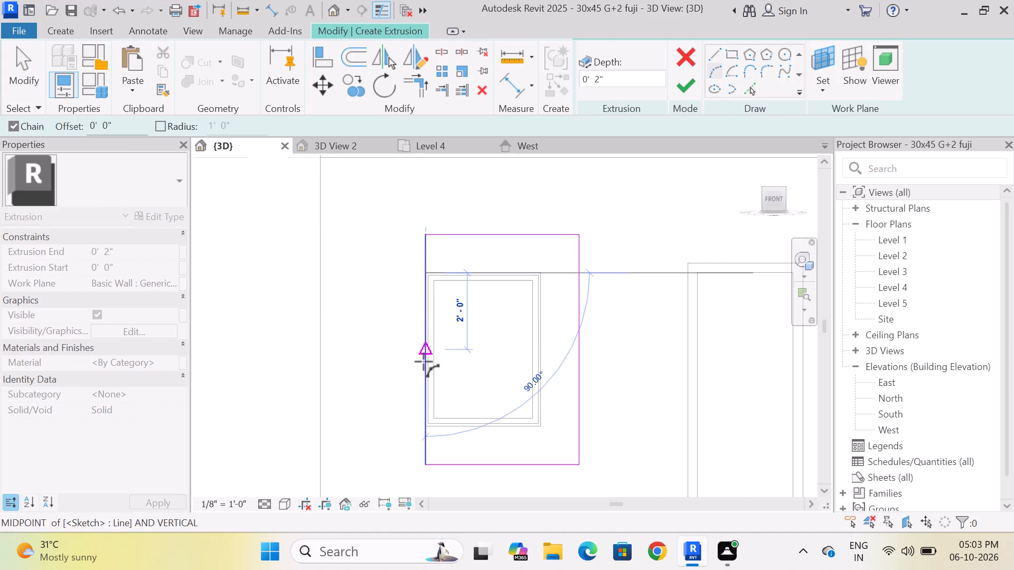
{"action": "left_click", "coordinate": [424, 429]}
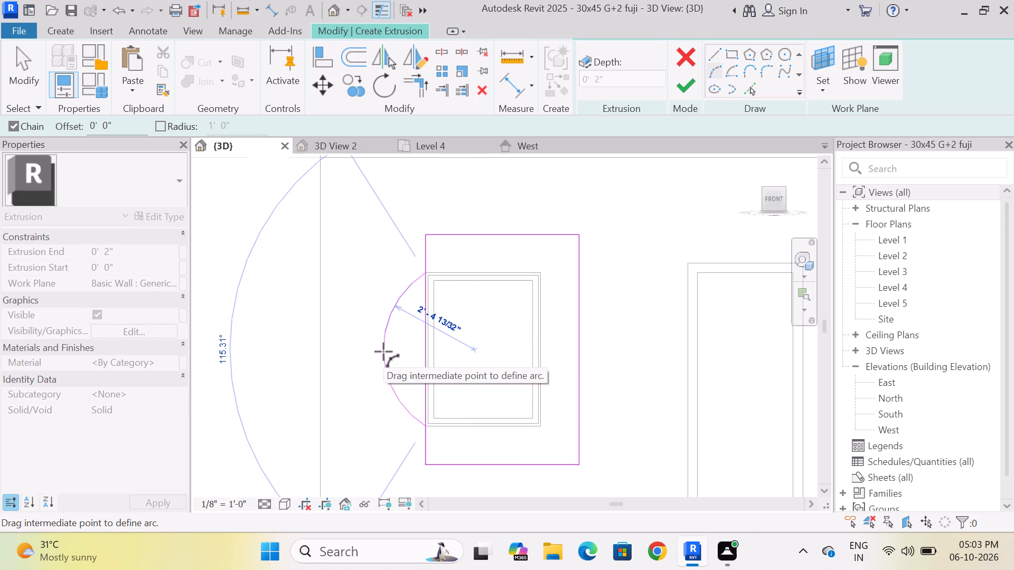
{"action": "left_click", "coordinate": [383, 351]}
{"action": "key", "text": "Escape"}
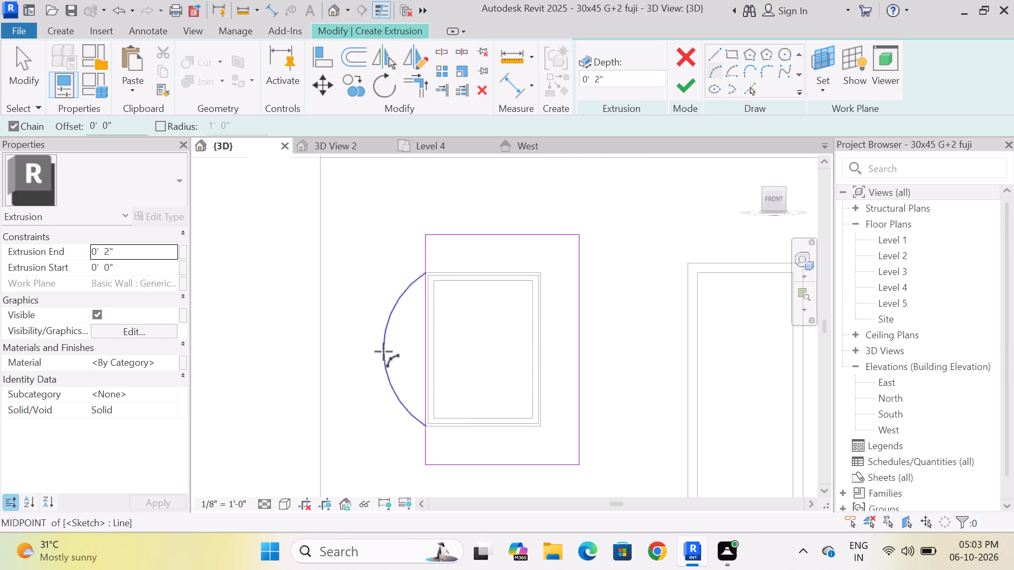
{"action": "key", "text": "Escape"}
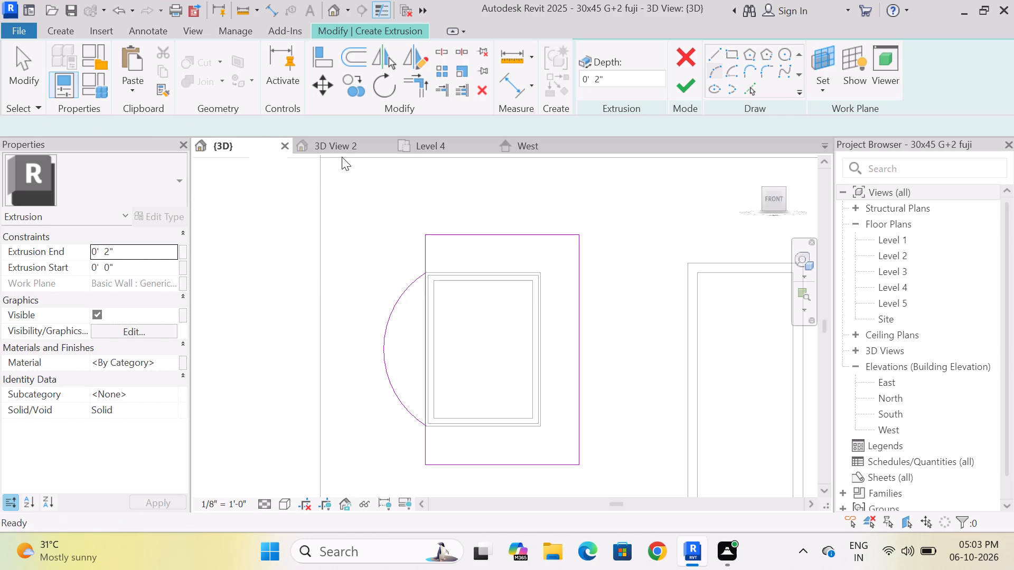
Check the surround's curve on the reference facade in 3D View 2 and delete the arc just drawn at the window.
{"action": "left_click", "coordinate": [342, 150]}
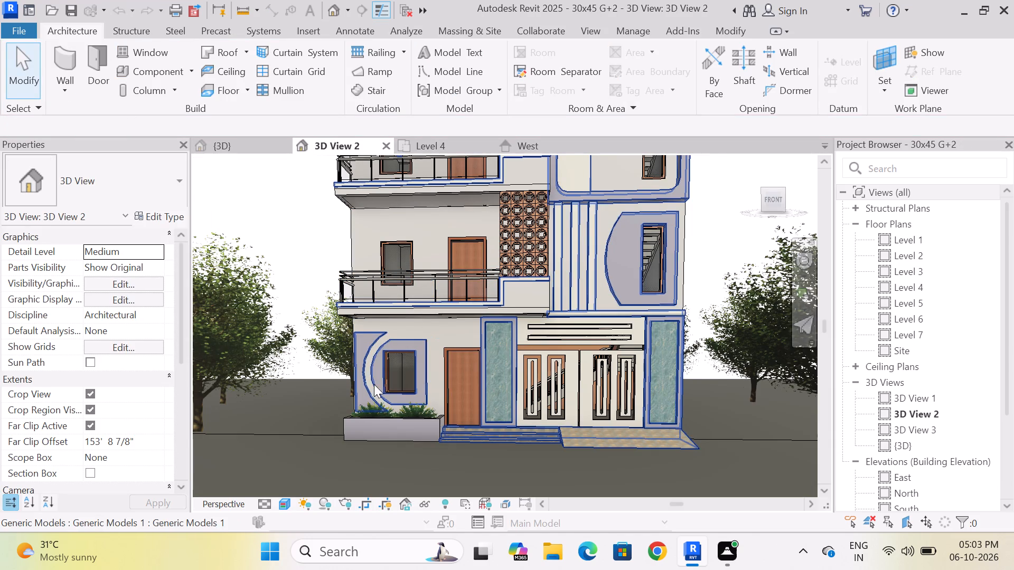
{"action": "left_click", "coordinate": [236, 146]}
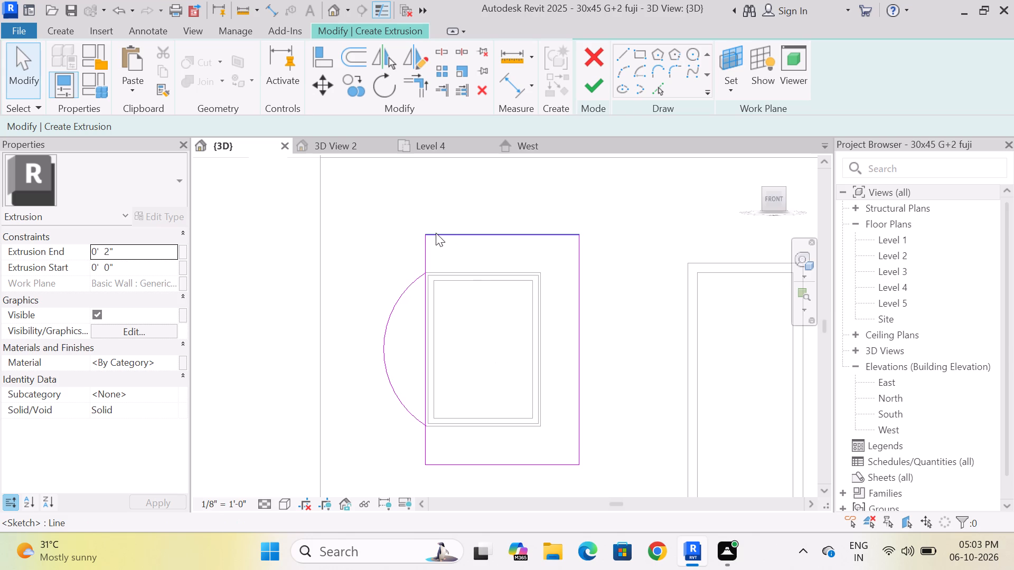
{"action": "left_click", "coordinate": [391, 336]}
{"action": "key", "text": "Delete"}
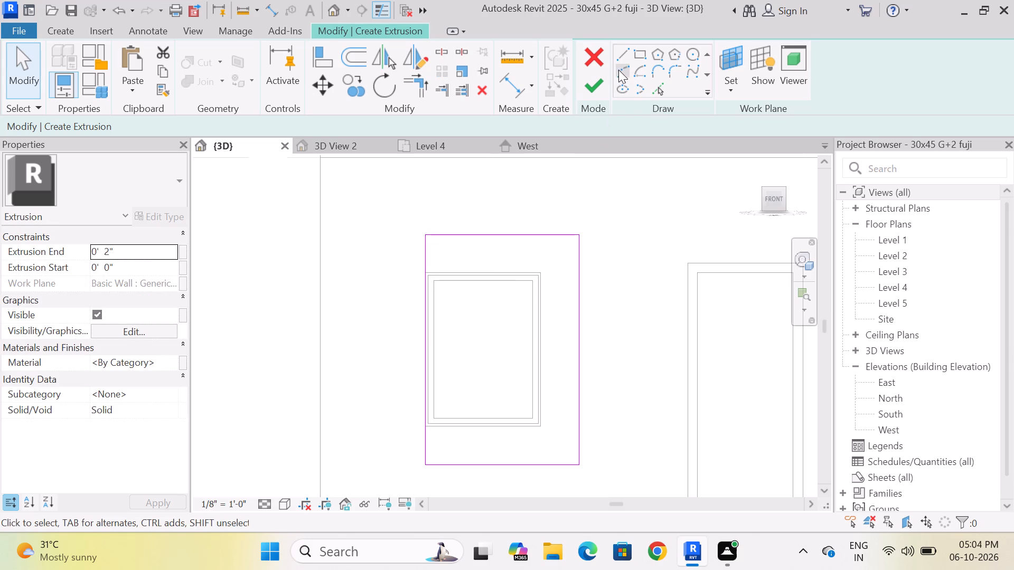
Replace the profile's left vertical line with an outward arc of about 4'-6" radius joining its corners, and finish the 2" extrusion.
{"action": "left_click", "coordinate": [619, 72]}
{"action": "left_click", "coordinate": [427, 235]}
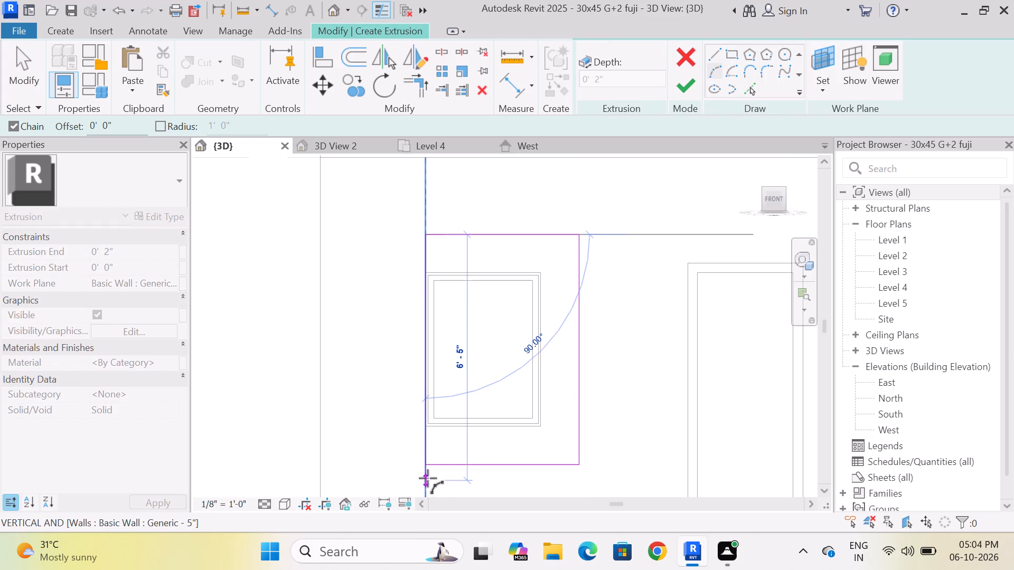
{"action": "left_click", "coordinate": [429, 465]}
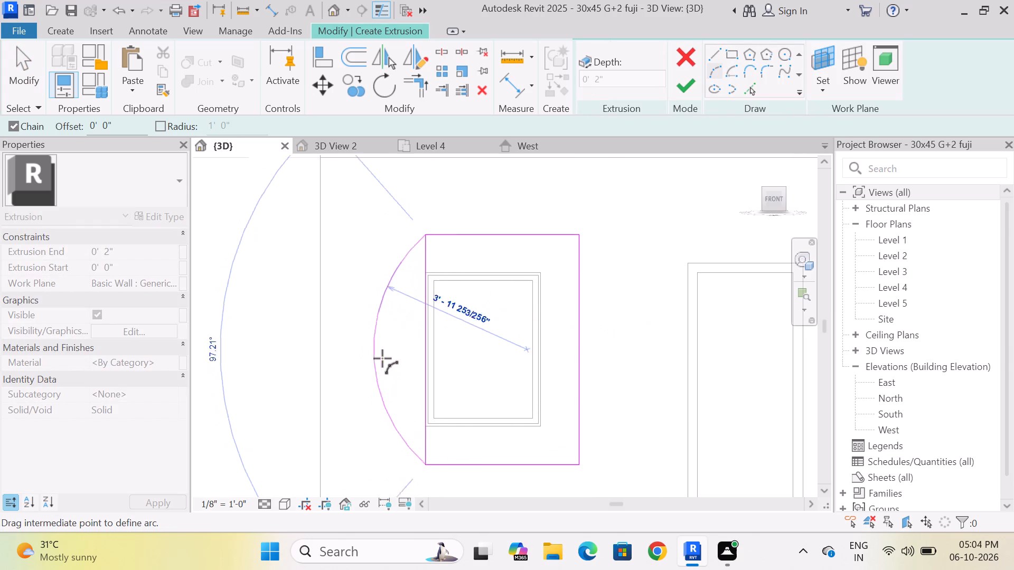
{"action": "left_click", "coordinate": [382, 358]}
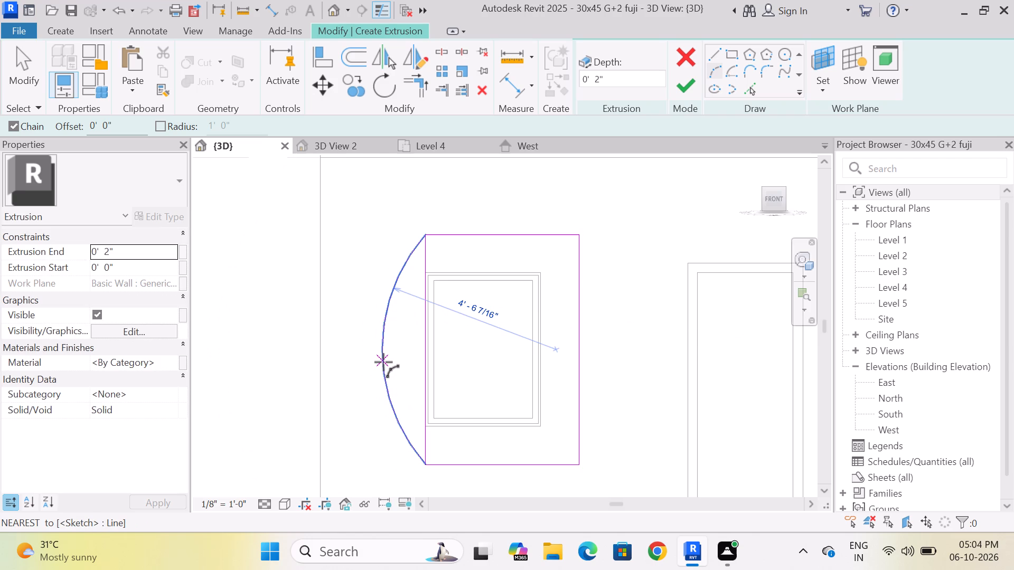
{"action": "key", "text": "Escape"}
{"action": "key", "text": "Escape"}
{"action": "left_click", "coordinate": [429, 329]}
{"action": "key", "text": "Delete"}
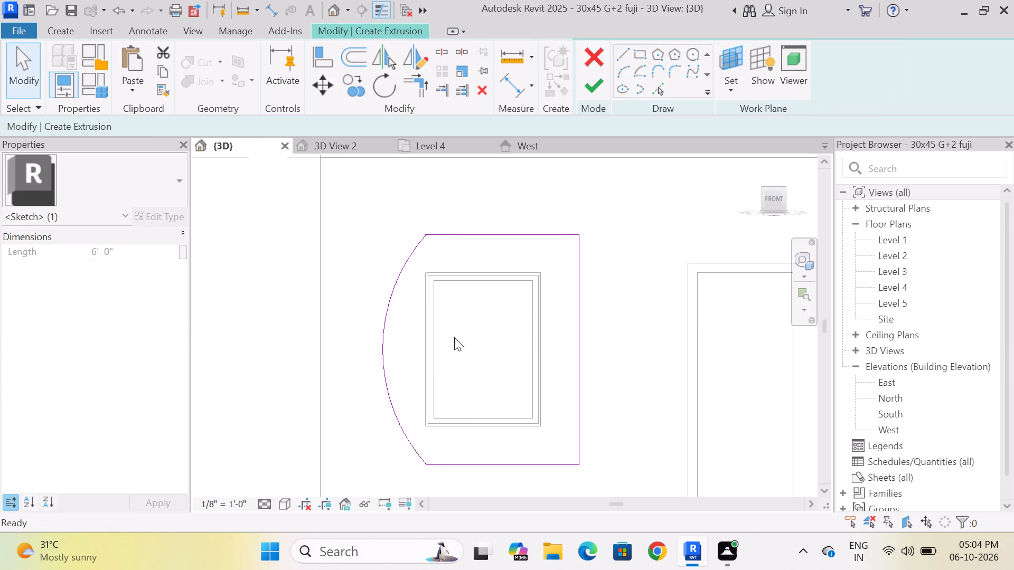
{"action": "scroll", "coordinate": [454, 332], "scroll_direction": "down", "scroll_amount": 6}
{"action": "scroll", "coordinate": [484, 343], "scroll_direction": "up", "scroll_amount": 3}
{"action": "scroll", "coordinate": [440, 343], "scroll_direction": "up", "scroll_amount": 1}
{"action": "scroll", "coordinate": [440, 343], "scroll_direction": "down", "scroll_amount": 3}
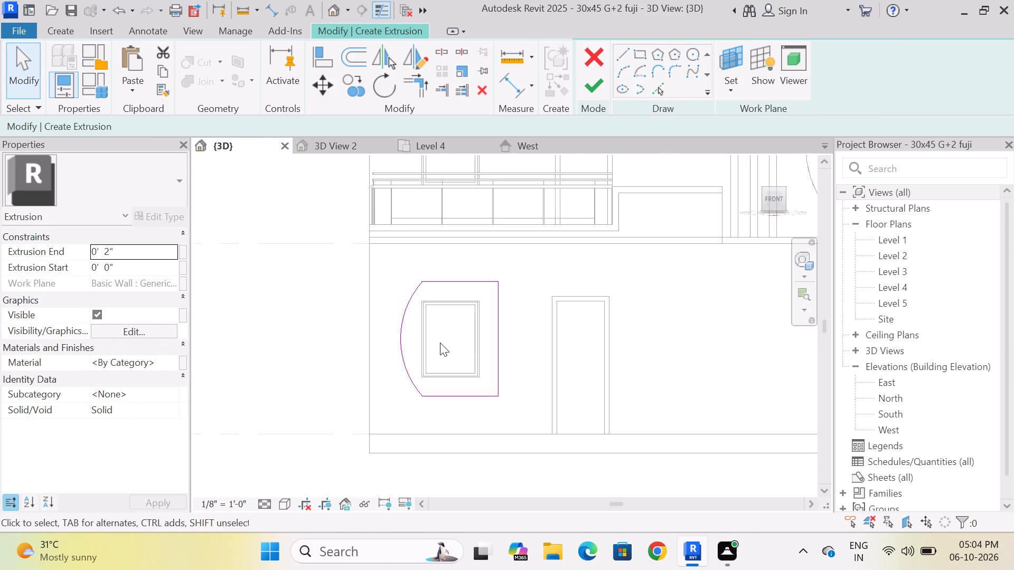
{"action": "left_click", "coordinate": [600, 83]}
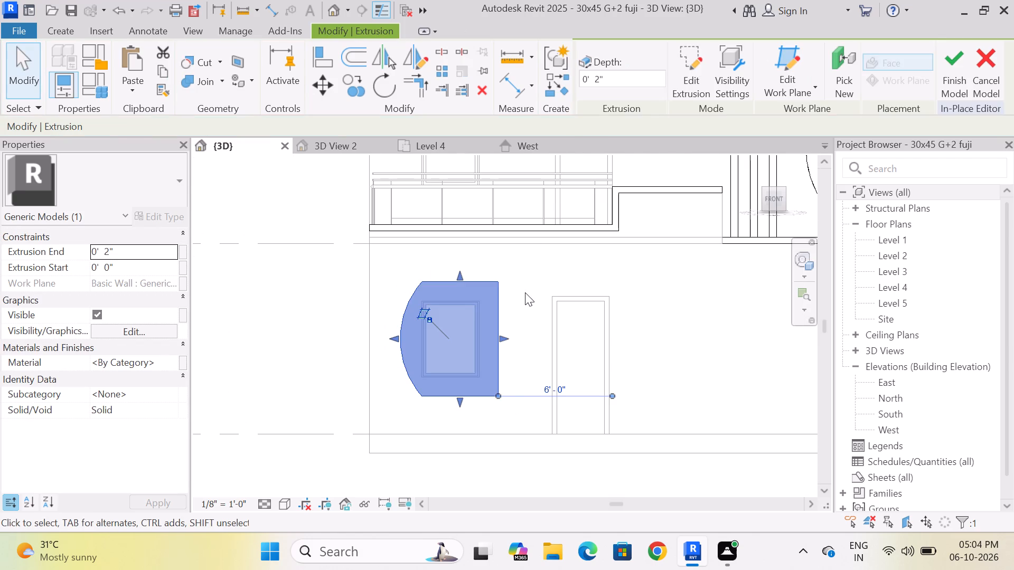
Edit the surround extrusion's sketch to add an inner rectangle along the window opening, and finish the edit.
{"action": "left_click", "coordinate": [689, 88]}
{"action": "left_click", "coordinate": [638, 53]}
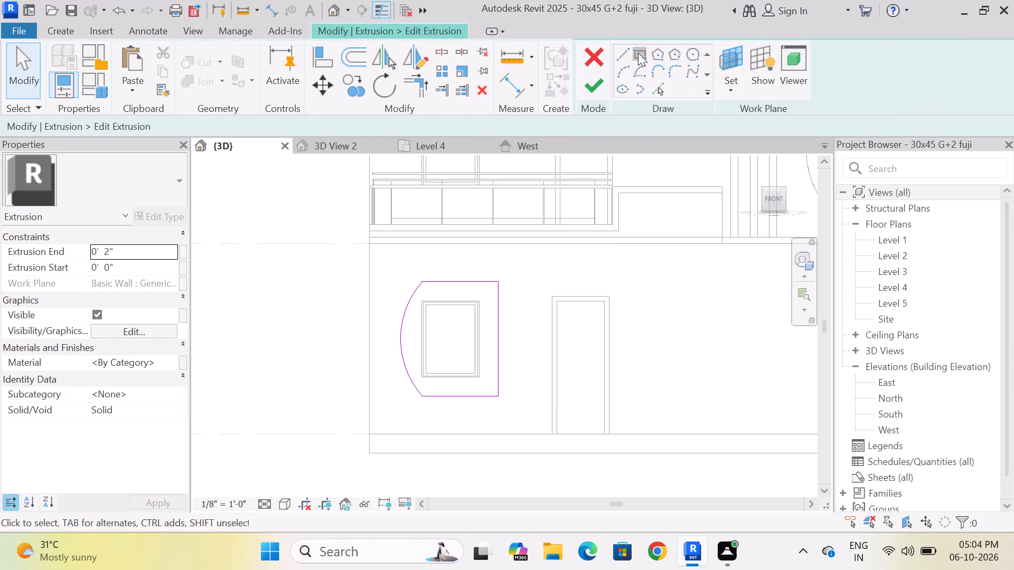
{"action": "scroll", "coordinate": [446, 307], "scroll_direction": "up", "scroll_amount": 7}
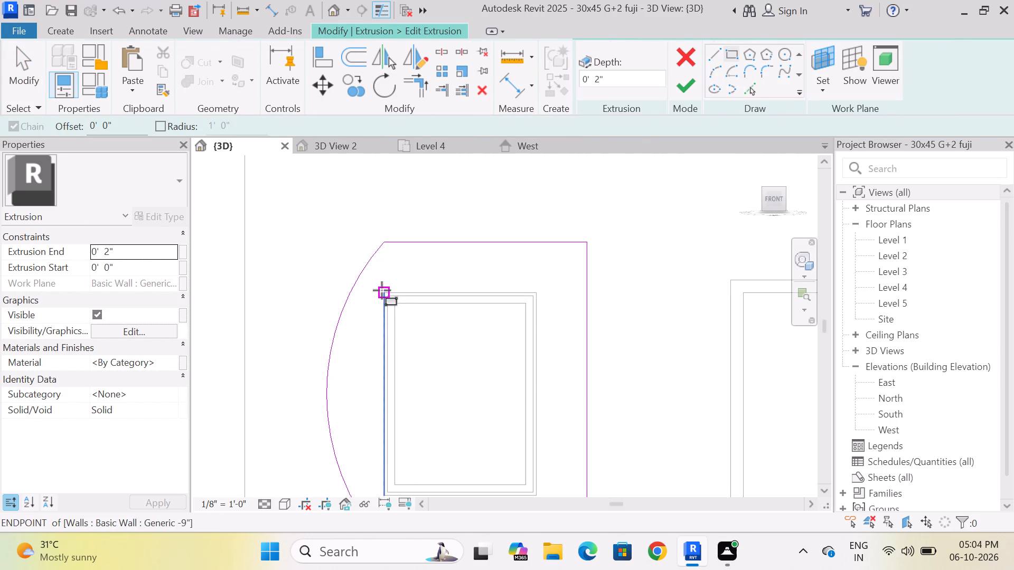
{"action": "left_click", "coordinate": [382, 290]}
{"action": "scroll", "coordinate": [429, 322], "scroll_direction": "down", "scroll_amount": 4}
{"action": "scroll", "coordinate": [464, 427], "scroll_direction": "up", "scroll_amount": 3}
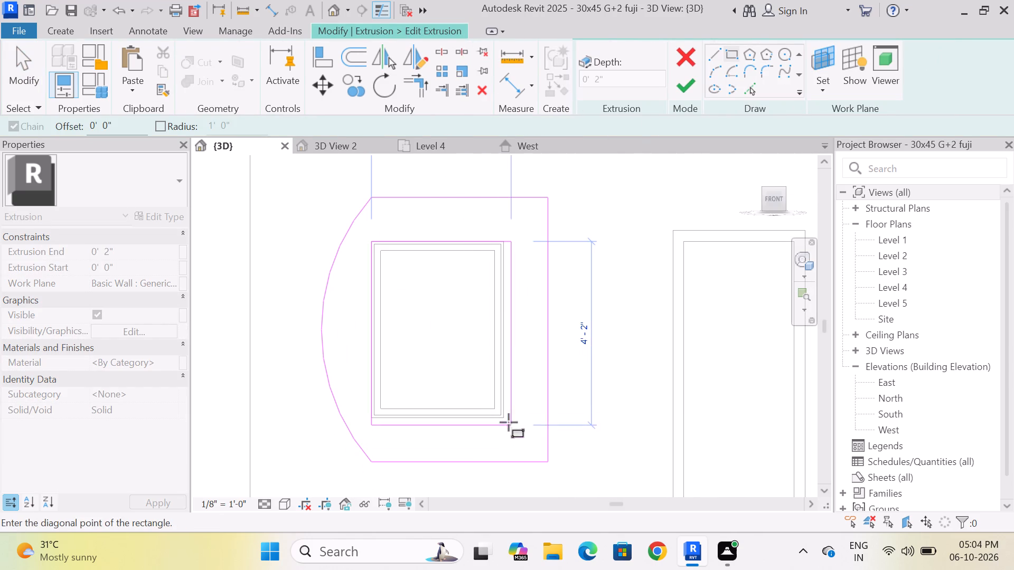
{"action": "left_click", "coordinate": [505, 418]}
{"action": "key", "text": "Escape"}
{"action": "key", "text": "Escape"}
{"action": "scroll", "coordinate": [479, 361], "scroll_direction": "down", "scroll_amount": 4}
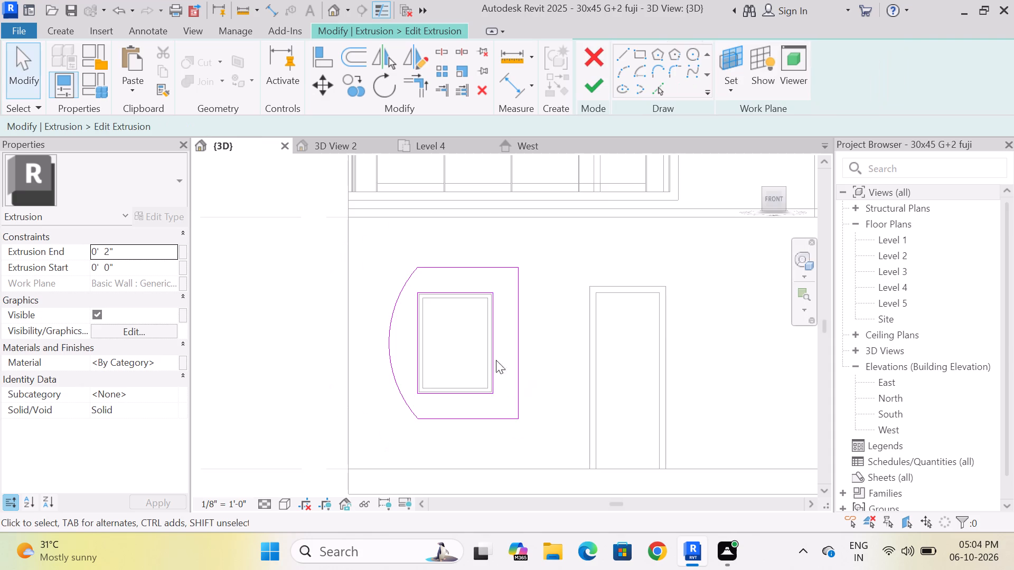
{"action": "left_click", "coordinate": [595, 83]}
{"action": "key", "text": "Escape"}
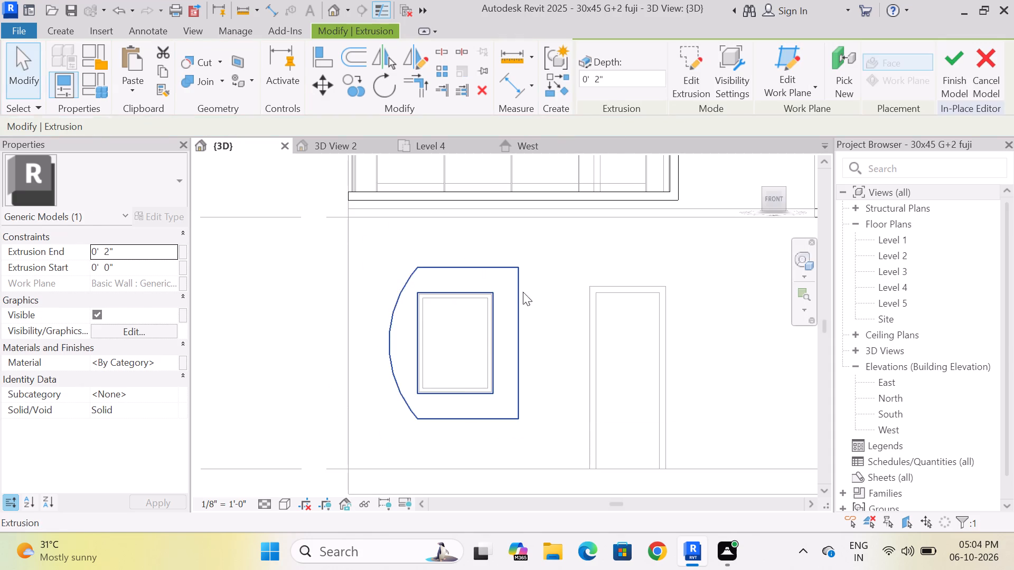
Start another 2" solid extrusion and set its work plane by picking the ground-floor front wall face.
{"action": "left_click", "coordinate": [61, 33]}
{"action": "left_click", "coordinate": [129, 79]}
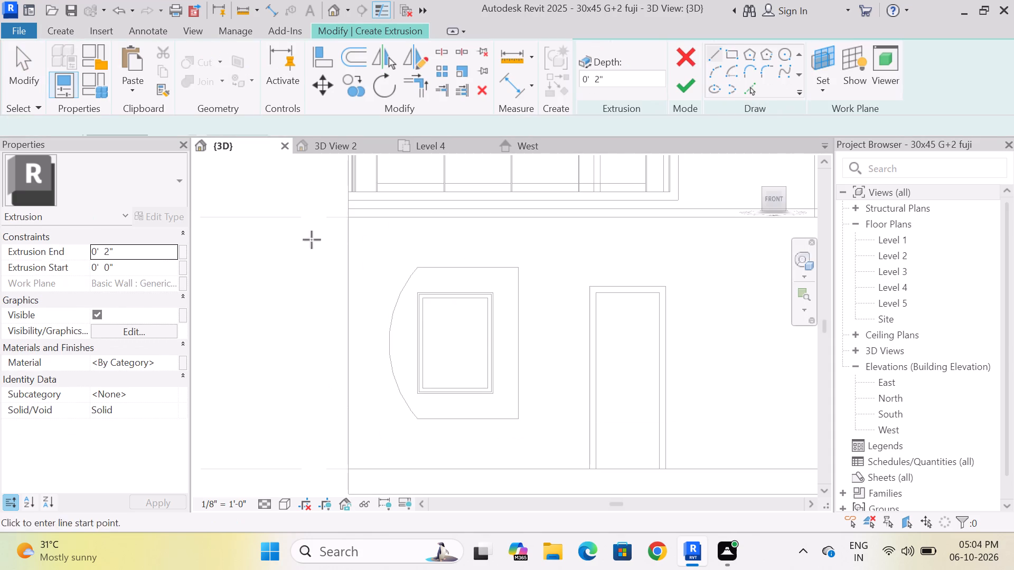
{"action": "left_click", "coordinate": [820, 66]}
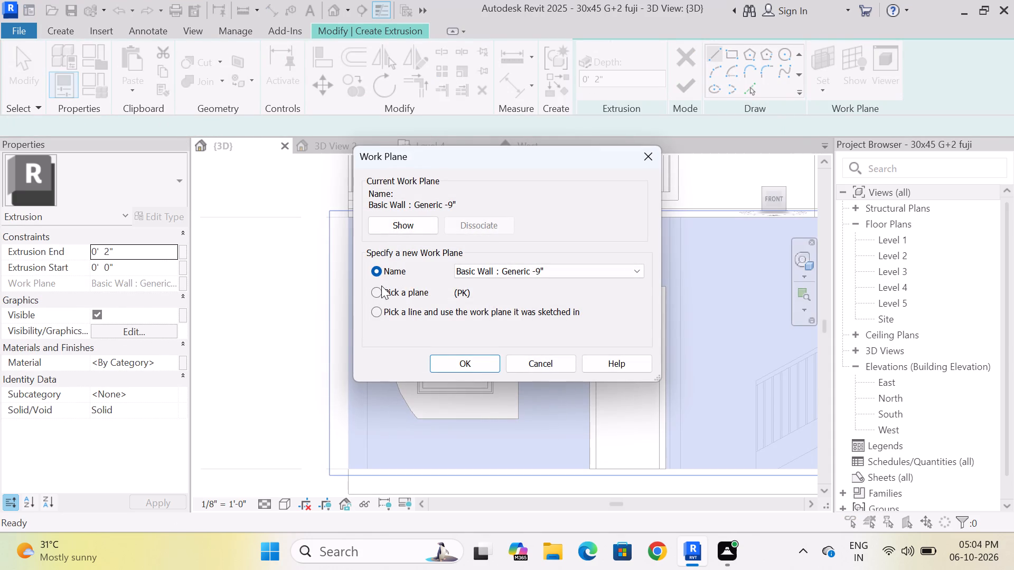
{"action": "left_click", "coordinate": [377, 291]}
{"action": "left_click", "coordinate": [450, 364]}
{"action": "left_click", "coordinate": [383, 281]}
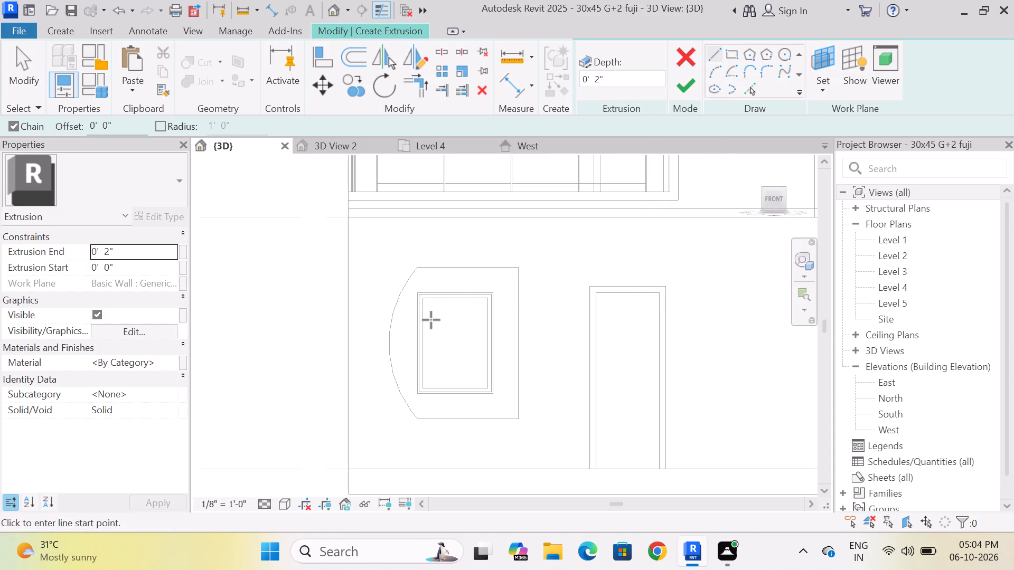
Pick the surround's curved edge as a sketch arc and move it outward toward the wall's left end, leaving a gap.
{"action": "left_click", "coordinate": [753, 88]}
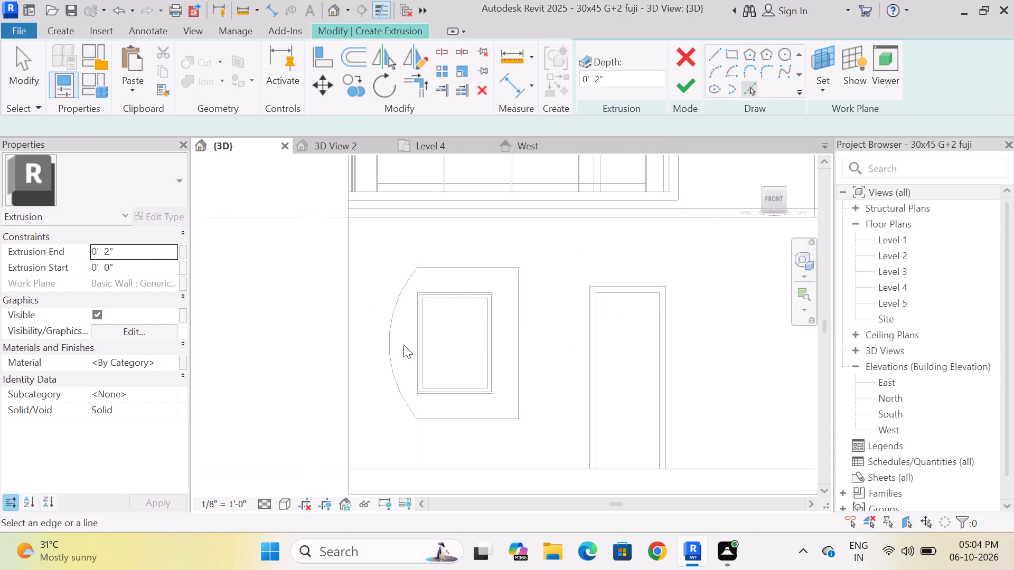
{"action": "left_click", "coordinate": [386, 333]}
{"action": "key", "text": "Escape"}
{"action": "scroll", "coordinate": [402, 332], "scroll_direction": "up", "scroll_amount": 2}
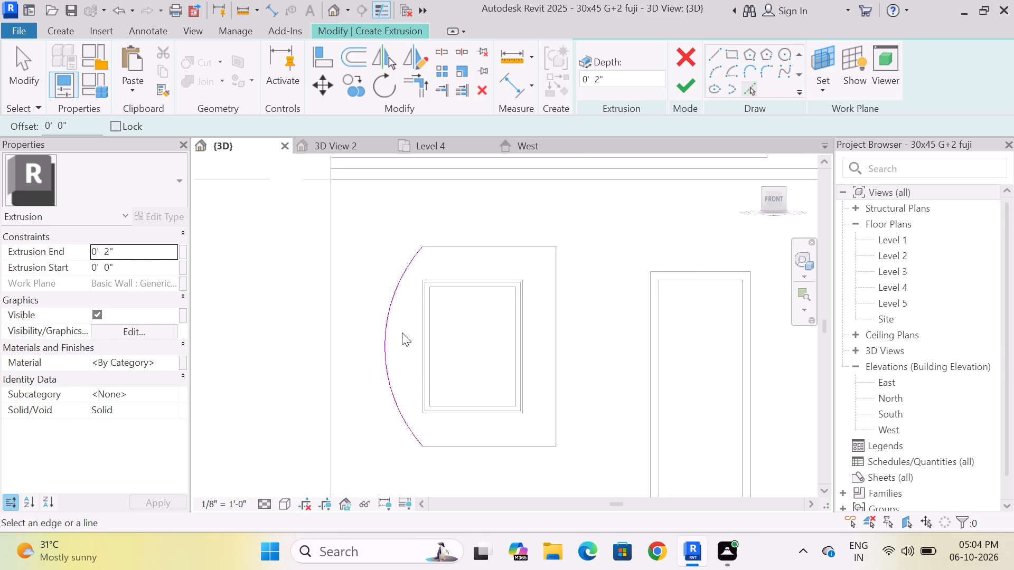
{"action": "scroll", "coordinate": [402, 332], "scroll_direction": "up", "scroll_amount": 3}
{"action": "key", "text": "Escape"}
{"action": "left_click_drag", "start_coordinate": [376, 326], "coordinate": [358, 325]}
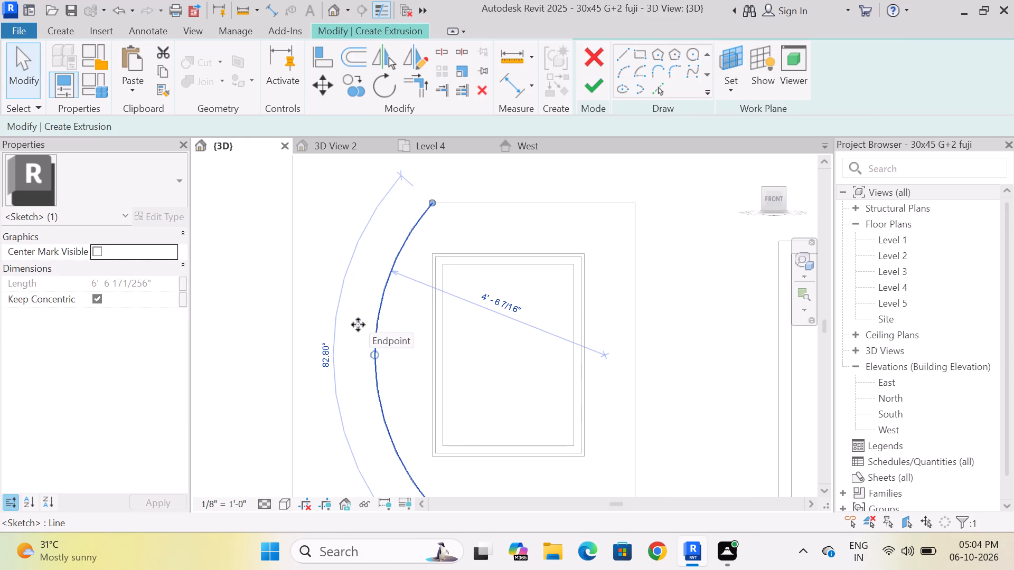
{"action": "left_click_drag", "start_coordinate": [358, 325], "coordinate": [344, 326]}
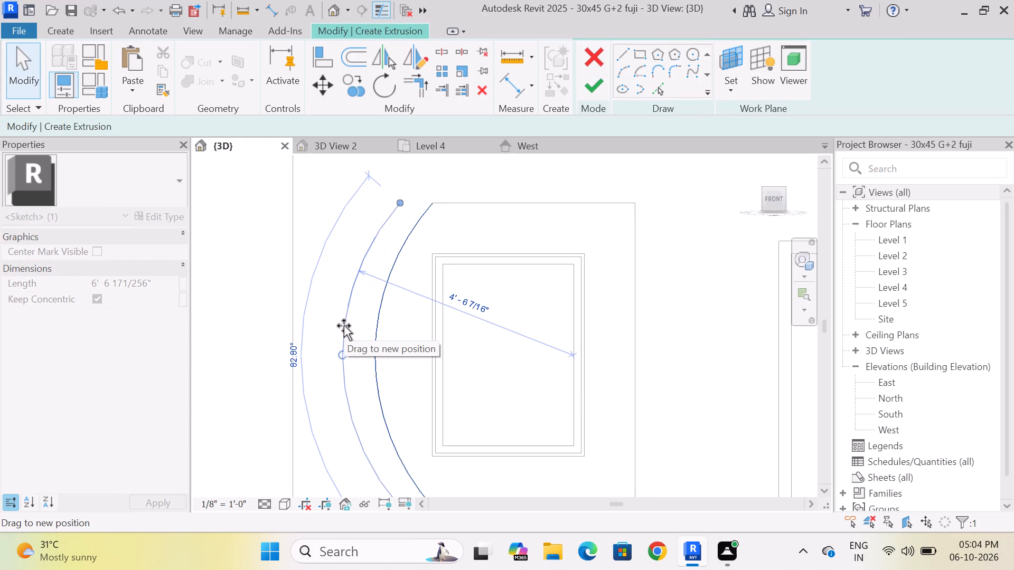
{"action": "left_click_drag", "start_coordinate": [344, 326], "coordinate": [335, 326]}
{"action": "scroll", "coordinate": [445, 277], "scroll_direction": "down", "scroll_amount": 4}
{"action": "key", "text": "Escape"}
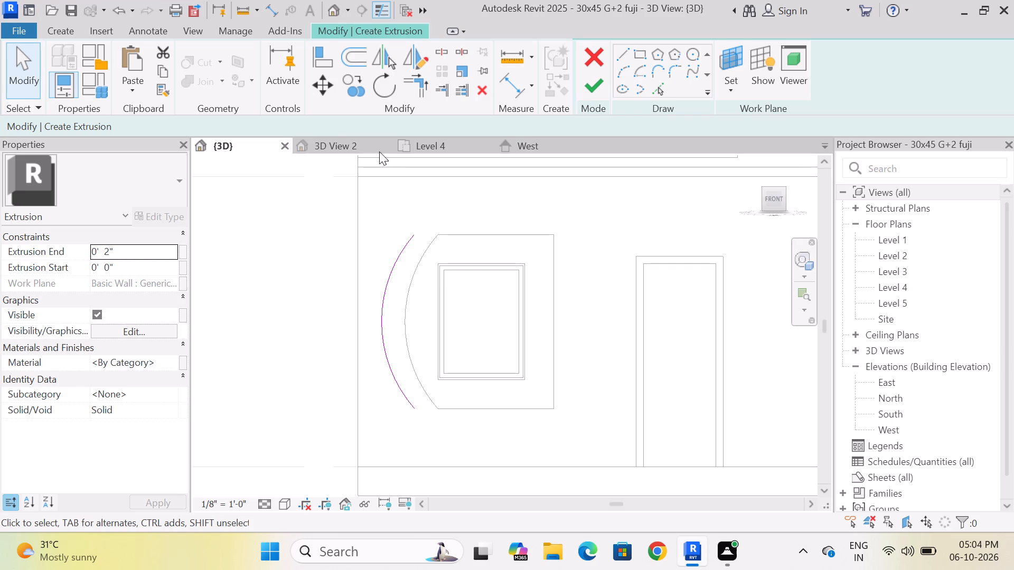
Draw horizontal lines about 1'-11" long from both arc ends to the wall's left edge and a 5'-3" vertical line along that edge.
{"action": "left_click", "coordinate": [621, 54]}
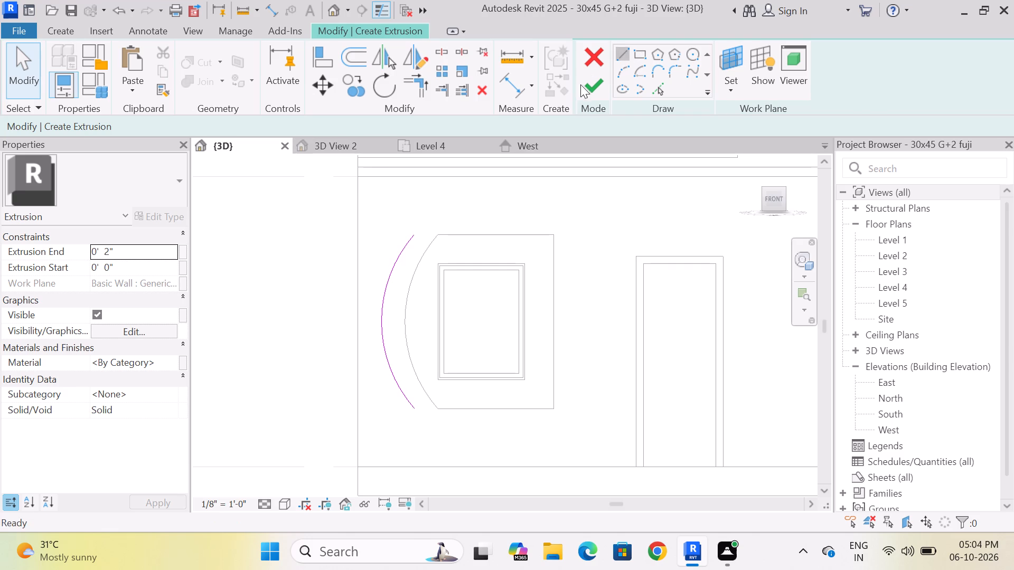
{"action": "left_click", "coordinate": [412, 235]}
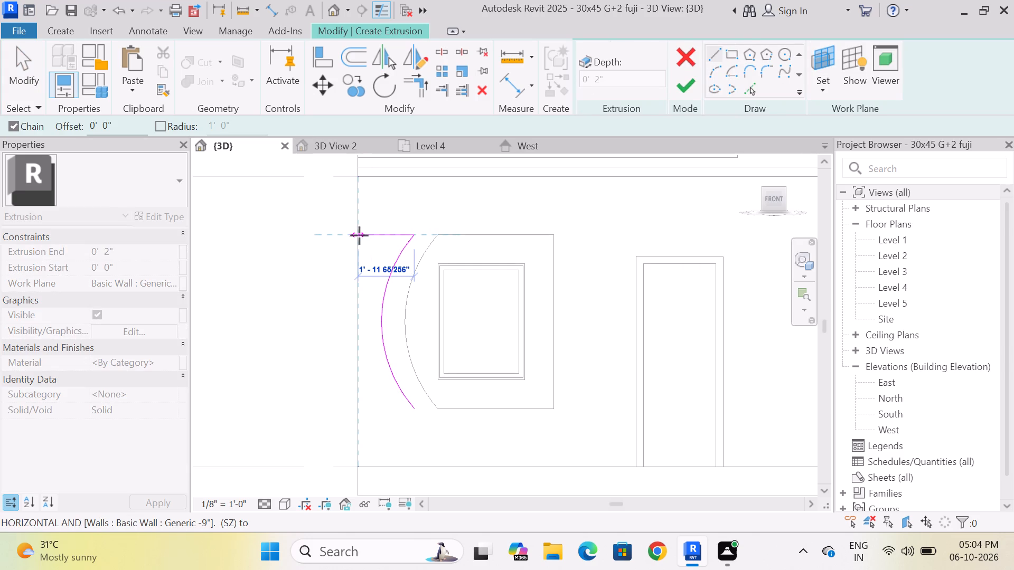
{"action": "left_click", "coordinate": [356, 235]}
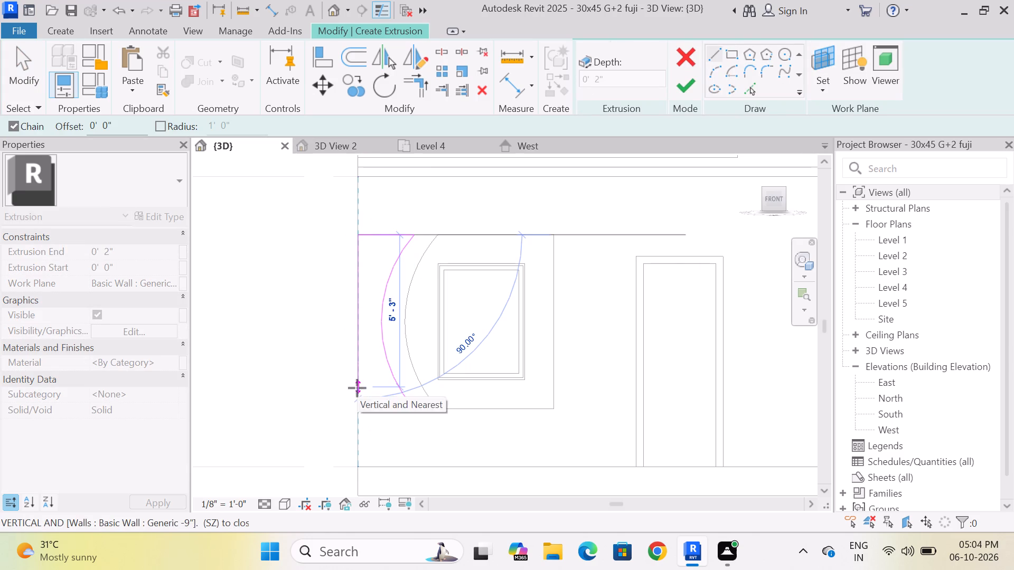
{"action": "left_click", "coordinate": [357, 388]}
{"action": "key", "text": "Escape"}
{"action": "left_click", "coordinate": [416, 408]}
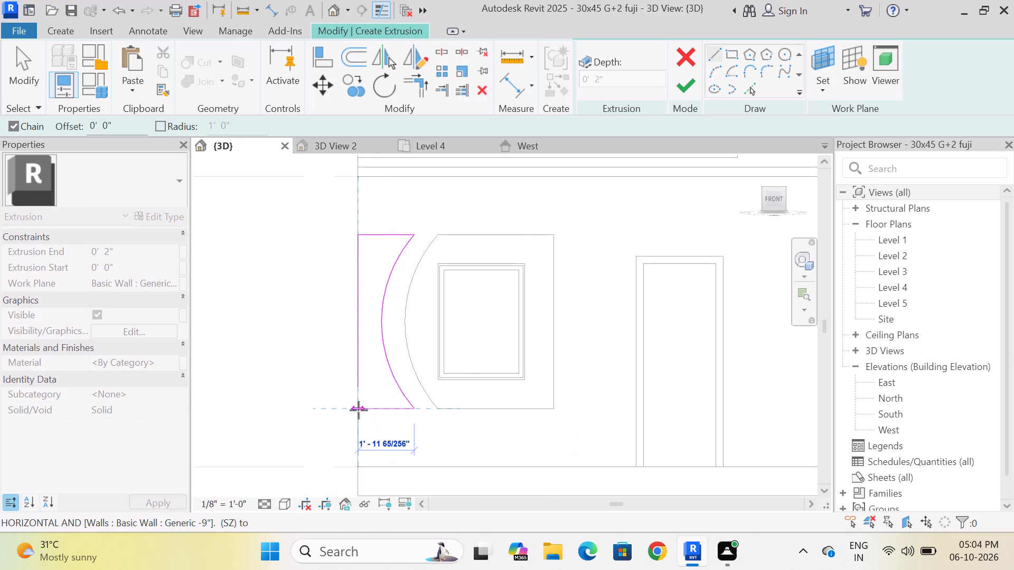
{"action": "left_click", "coordinate": [359, 410]}
{"action": "key", "text": "Escape"}
{"action": "key", "text": "Escape"}
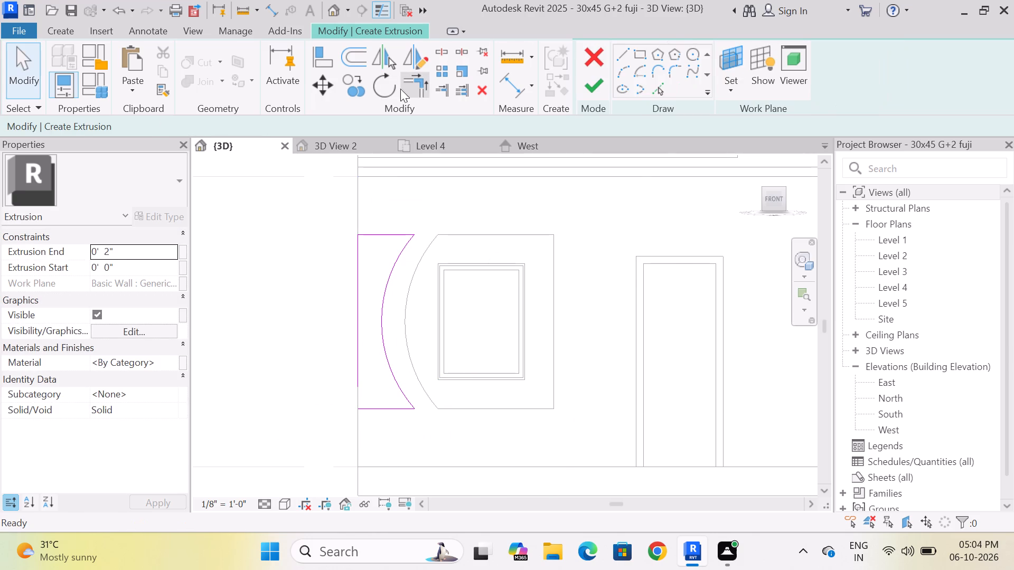
Trim the vertical line and the bottom horizontal line to a corner, closing the side panel profile.
{"action": "left_click", "coordinate": [424, 127]}
{"action": "left_click", "coordinate": [417, 88]}
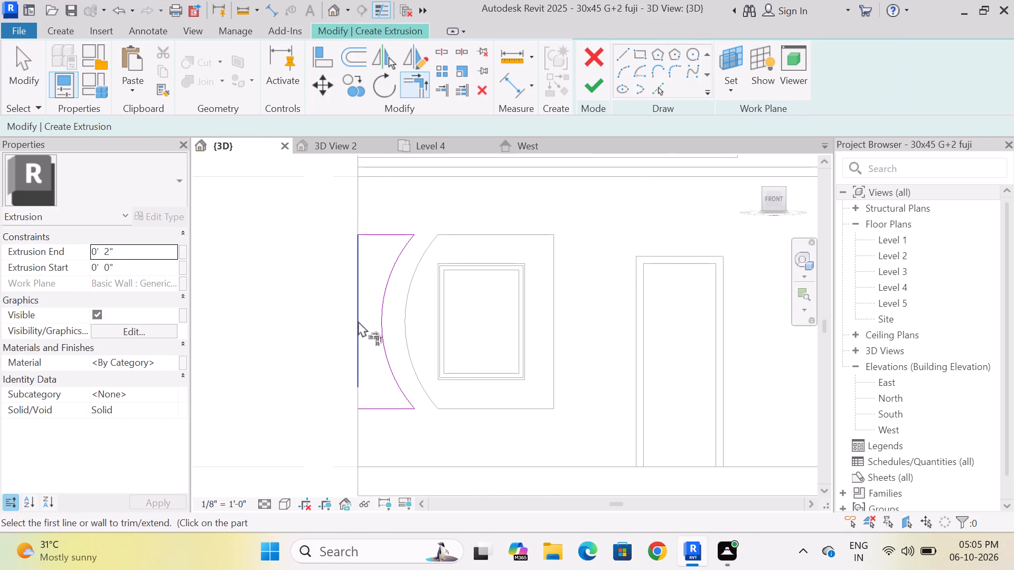
{"action": "left_click", "coordinate": [358, 321]}
{"action": "left_click", "coordinate": [371, 409]}
{"action": "scroll", "coordinate": [401, 384], "scroll_direction": "down", "scroll_amount": 3}
{"action": "key", "text": "Escape"}
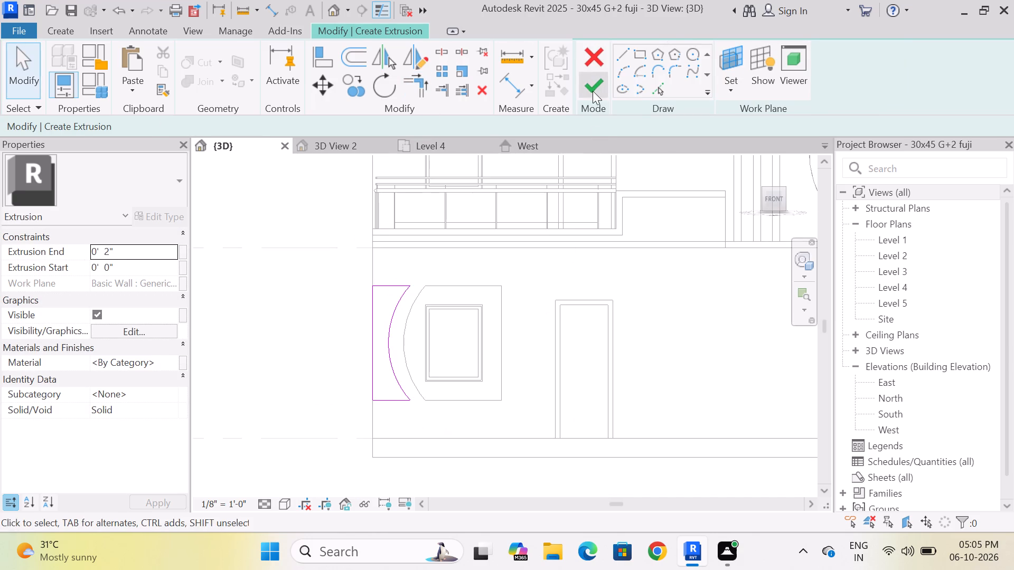
Finish the curved side panel sketch as a 2" solid extrusion on the ground-floor front wall.
{"action": "left_click", "coordinate": [595, 81]}
{"action": "key", "text": "Escape"}
Compare the modelled front facade with the reference building in 3D View 2 of the 30x45 G+2 project.
{"action": "scroll", "coordinate": [472, 332], "scroll_direction": "down", "scroll_amount": 7}
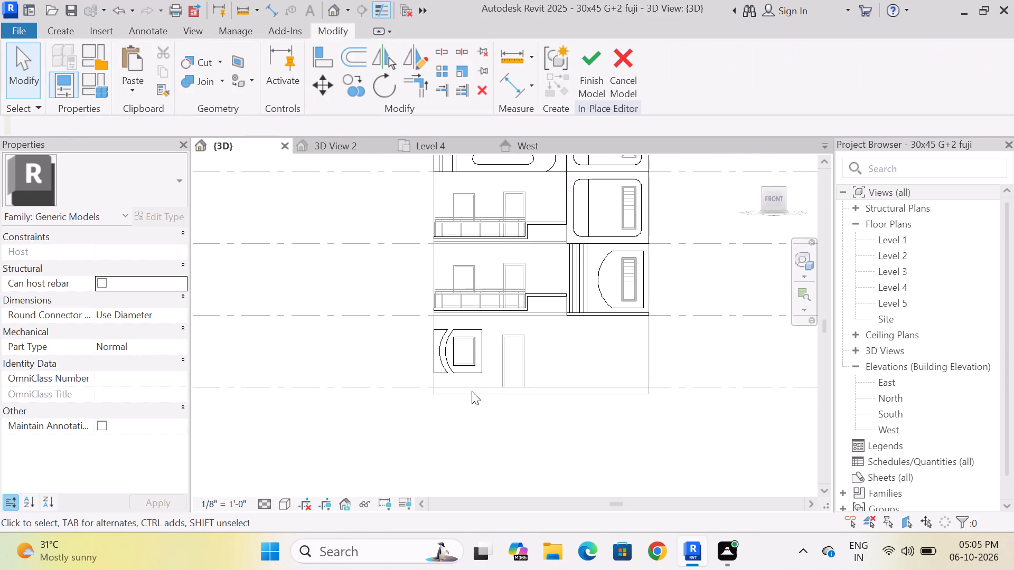
{"action": "scroll", "coordinate": [511, 401], "scroll_direction": "down", "scroll_amount": 2}
{"action": "scroll", "coordinate": [602, 367], "scroll_direction": "up", "scroll_amount": 4}
{"action": "scroll", "coordinate": [396, 365], "scroll_direction": "up", "scroll_amount": 3}
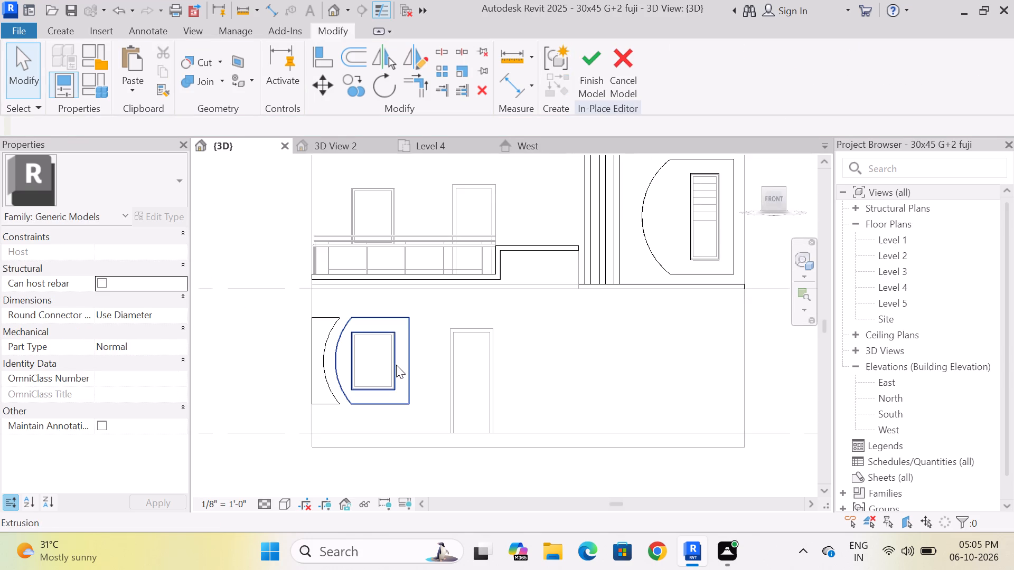
{"action": "scroll", "coordinate": [396, 365], "scroll_direction": "down", "scroll_amount": 7}
{"action": "scroll", "coordinate": [484, 304], "scroll_direction": "up", "scroll_amount": 3}
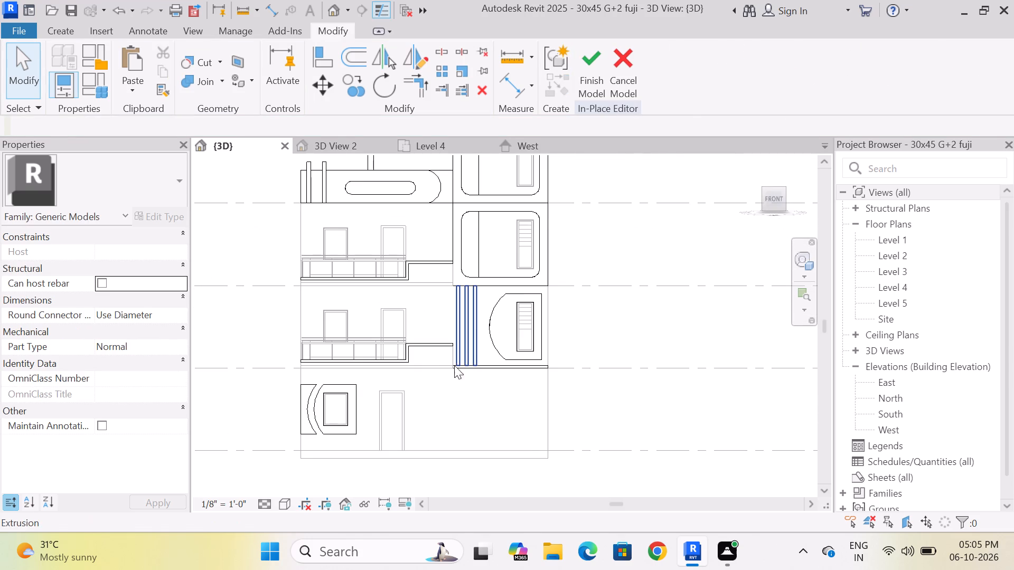
{"action": "scroll", "coordinate": [450, 389], "scroll_direction": "down", "scroll_amount": 2}
{"action": "scroll", "coordinate": [486, 314], "scroll_direction": "up", "scroll_amount": 3}
{"action": "scroll", "coordinate": [509, 344], "scroll_direction": "down", "scroll_amount": 2}
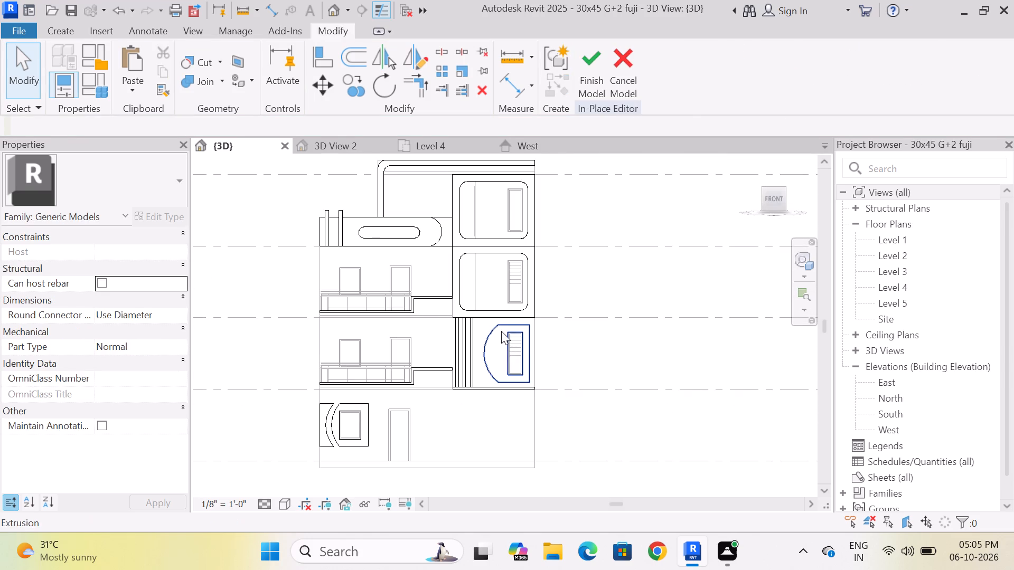
{"action": "scroll", "coordinate": [472, 354], "scroll_direction": "down", "scroll_amount": 3}
{"action": "scroll", "coordinate": [477, 411], "scroll_direction": "up", "scroll_amount": 3}
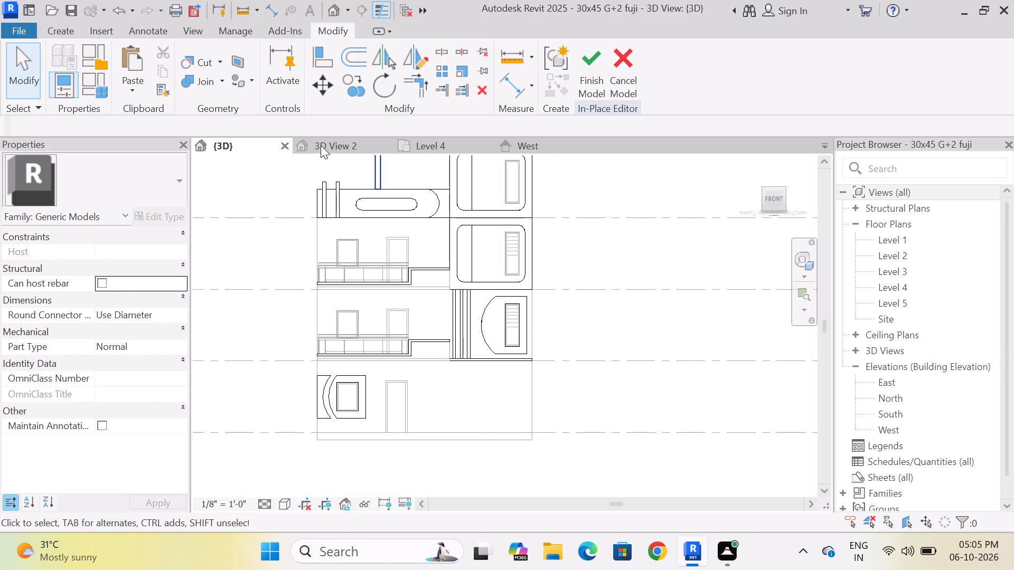
{"action": "left_click", "coordinate": [317, 142]}
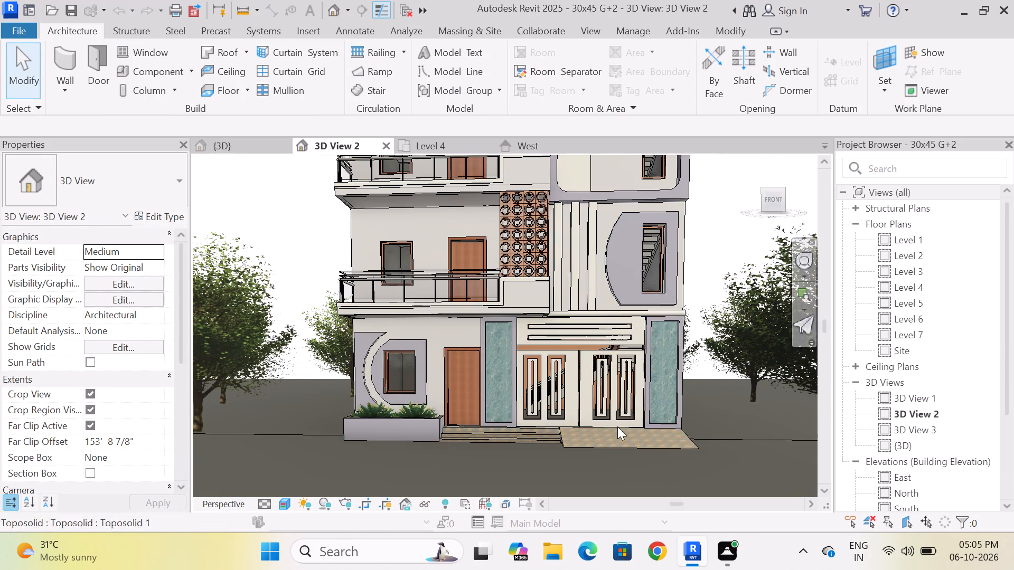
{"action": "scroll", "coordinate": [474, 417], "scroll_direction": "down", "scroll_amount": 4}
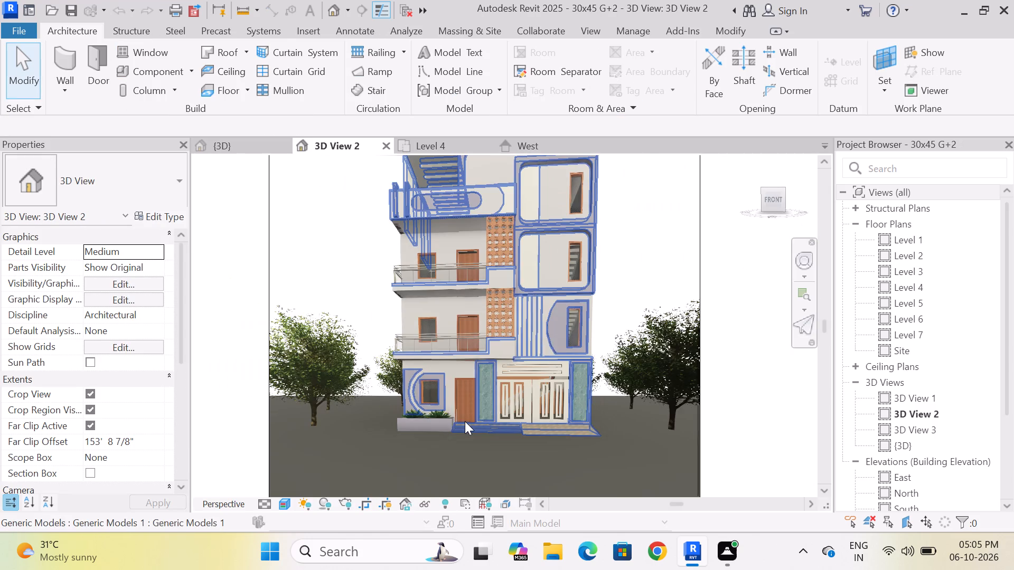
{"action": "scroll", "coordinate": [465, 421], "scroll_direction": "down", "scroll_amount": 4}
{"action": "scroll", "coordinate": [497, 281], "scroll_direction": "up", "scroll_amount": 4}
{"action": "scroll", "coordinate": [614, 317], "scroll_direction": "down", "scroll_amount": 3}
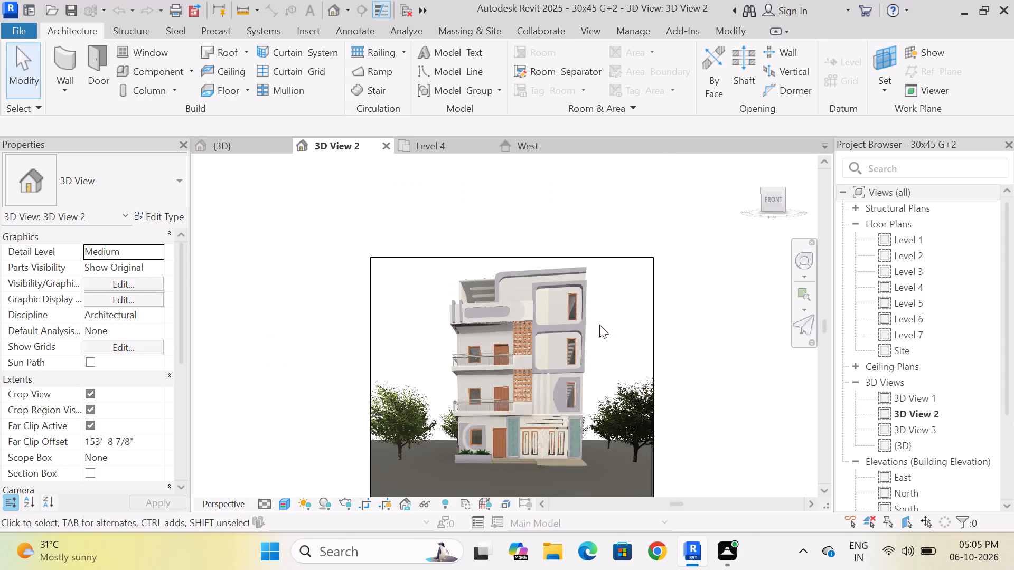
{"action": "scroll", "coordinate": [508, 336], "scroll_direction": "up", "scroll_amount": 3}
{"action": "scroll", "coordinate": [520, 318], "scroll_direction": "down", "scroll_amount": 6}
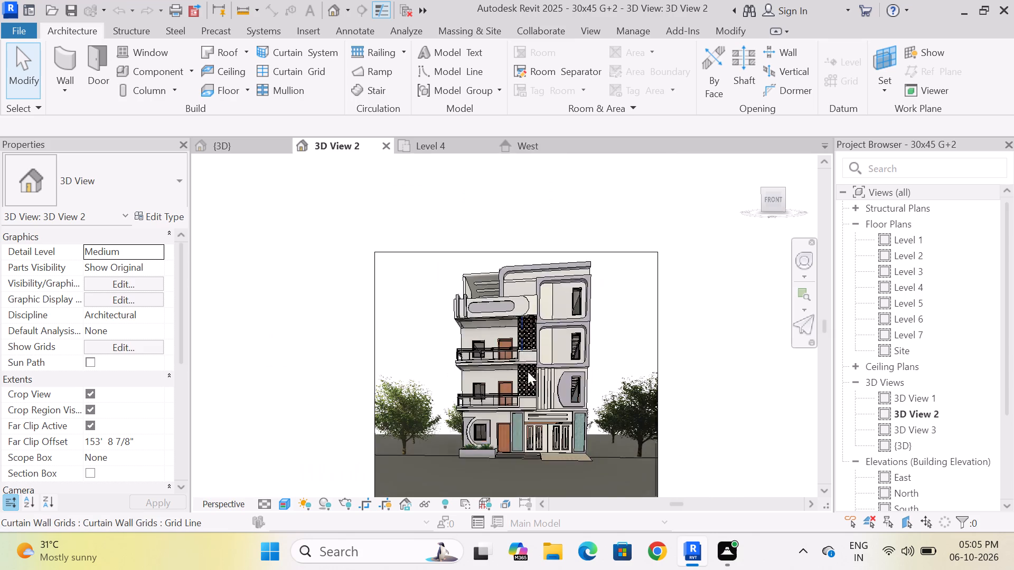
{"action": "scroll", "coordinate": [525, 389], "scroll_direction": "up", "scroll_amount": 7}
{"action": "scroll", "coordinate": [521, 357], "scroll_direction": "down", "scroll_amount": 4}
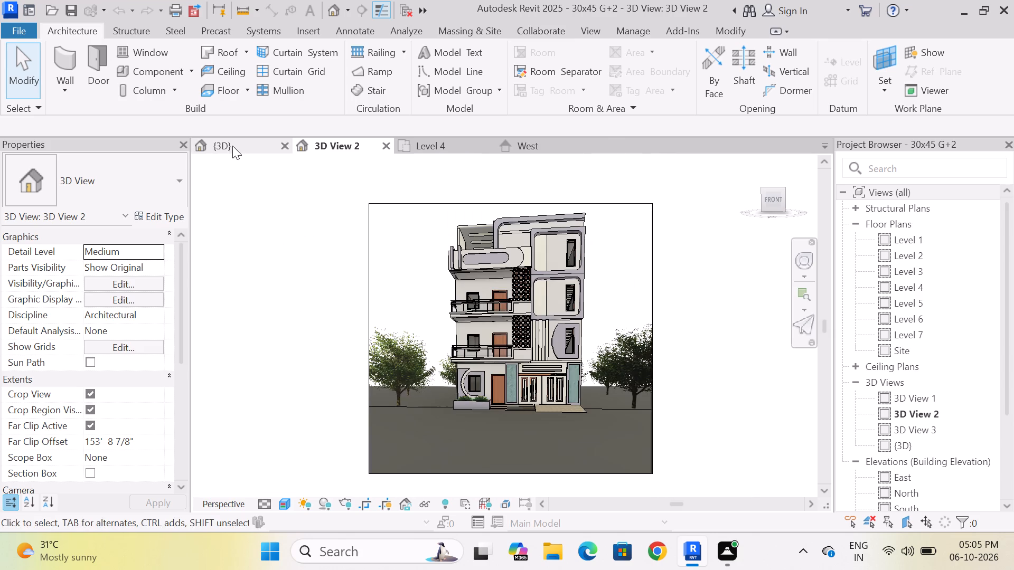
Return to the {3D} view of 30x45 G+2 fuji and finish the in-place model containing the facade extrusions.
{"action": "left_click", "coordinate": [232, 146]}
{"action": "scroll", "coordinate": [420, 303], "scroll_direction": "down", "scroll_amount": 3}
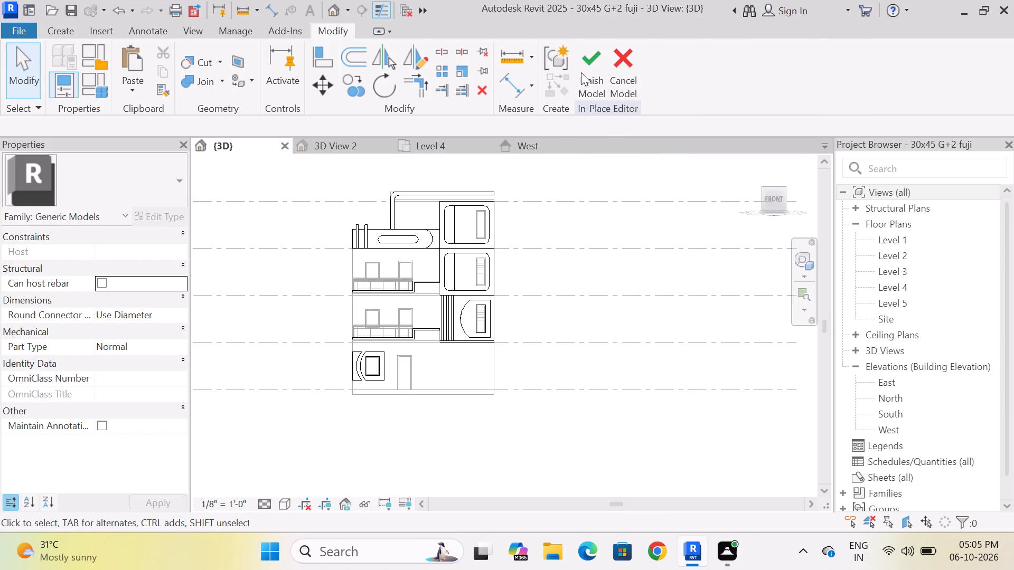
{"action": "left_click", "coordinate": [590, 65]}
{"action": "scroll", "coordinate": [429, 318], "scroll_direction": "up", "scroll_amount": 4}
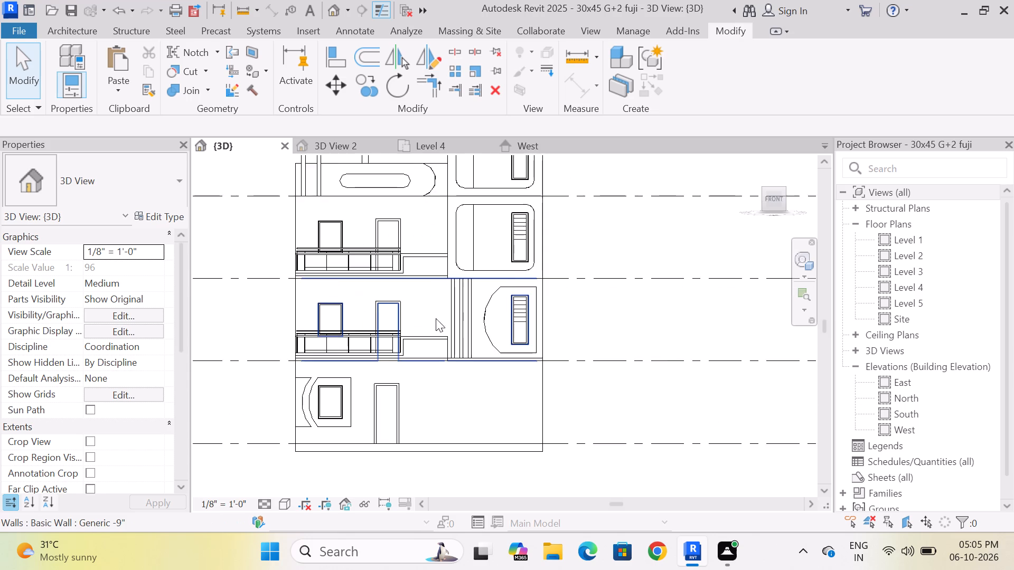
{"action": "scroll", "coordinate": [533, 316], "scroll_direction": "down", "scroll_amount": 3}
{"action": "middle_click_drag", "start_coordinate": [610, 306], "coordinate": [602, 348], "text": "shift"}
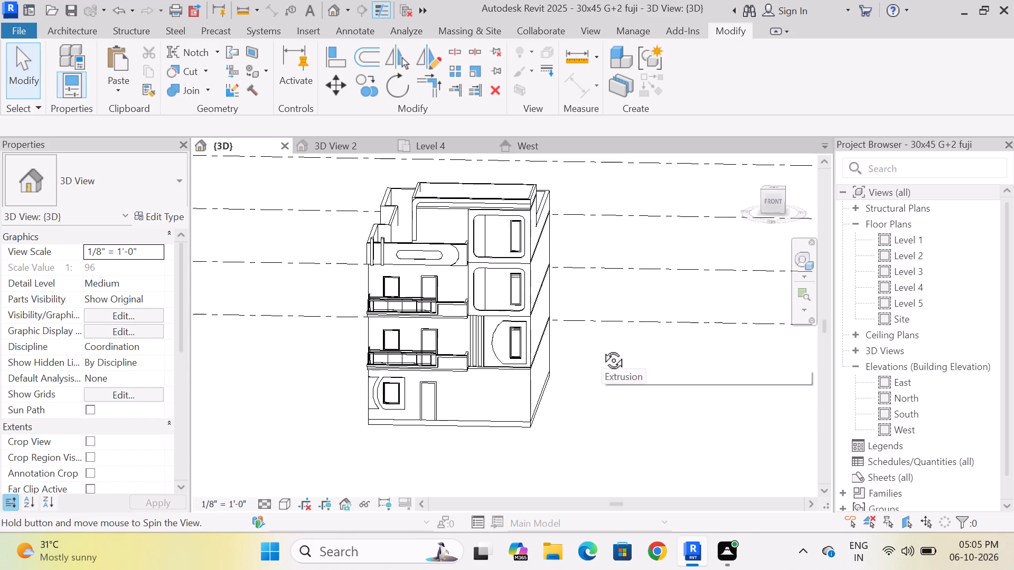
{"action": "middle_click_drag", "start_coordinate": [602, 348], "coordinate": [604, 344], "text": "shift"}
{"action": "middle_click_drag", "start_coordinate": [604, 344], "coordinate": [609, 328]}
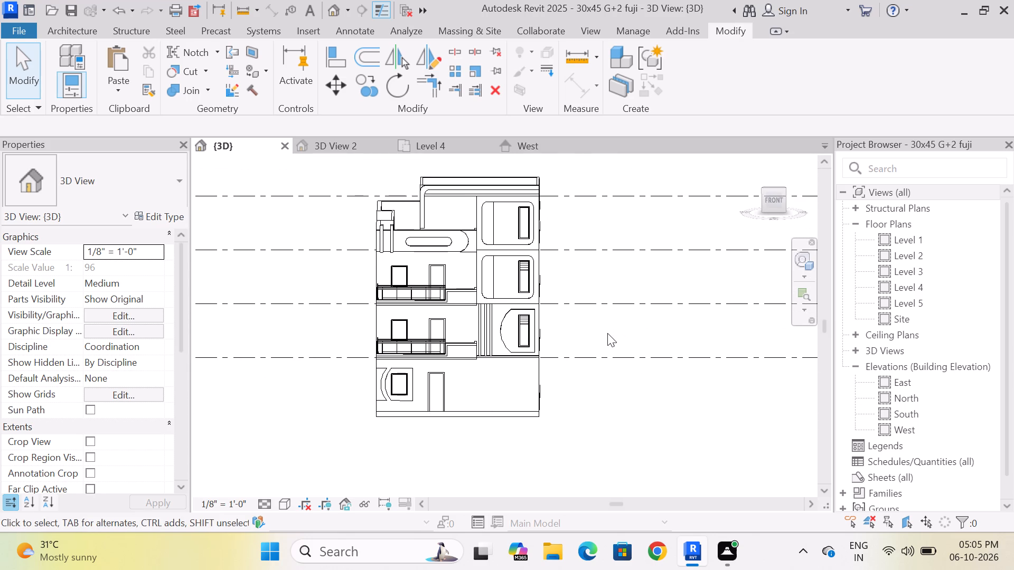